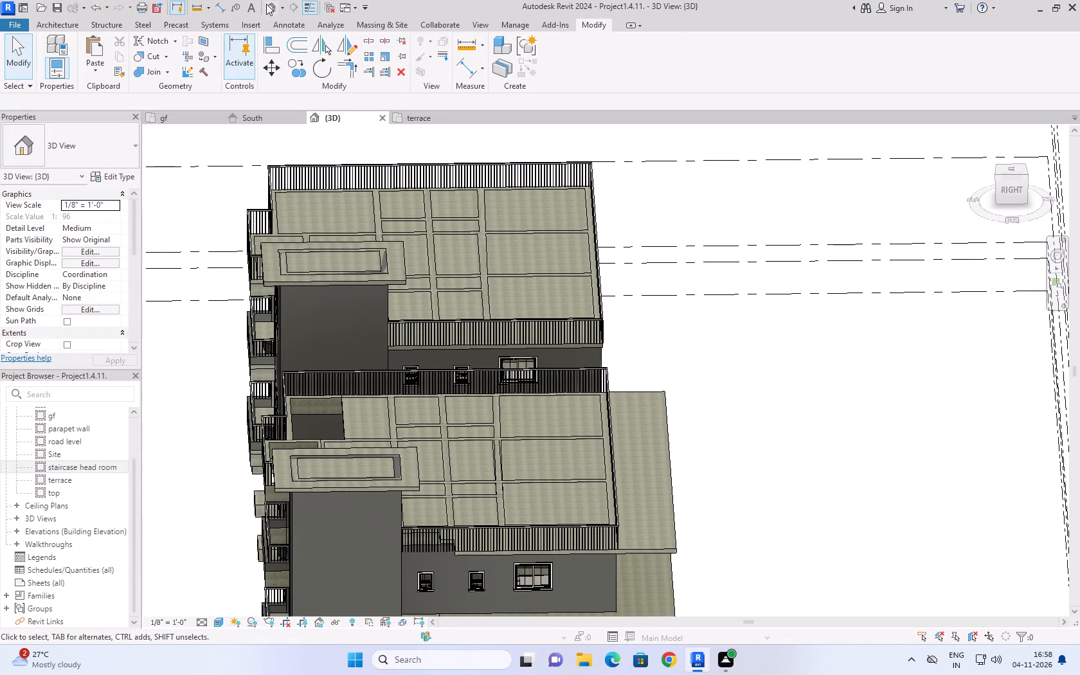
Examine the overhanging edges of the ground floor, first floor and terrace slabs on the nearer building.
click(43, 27)
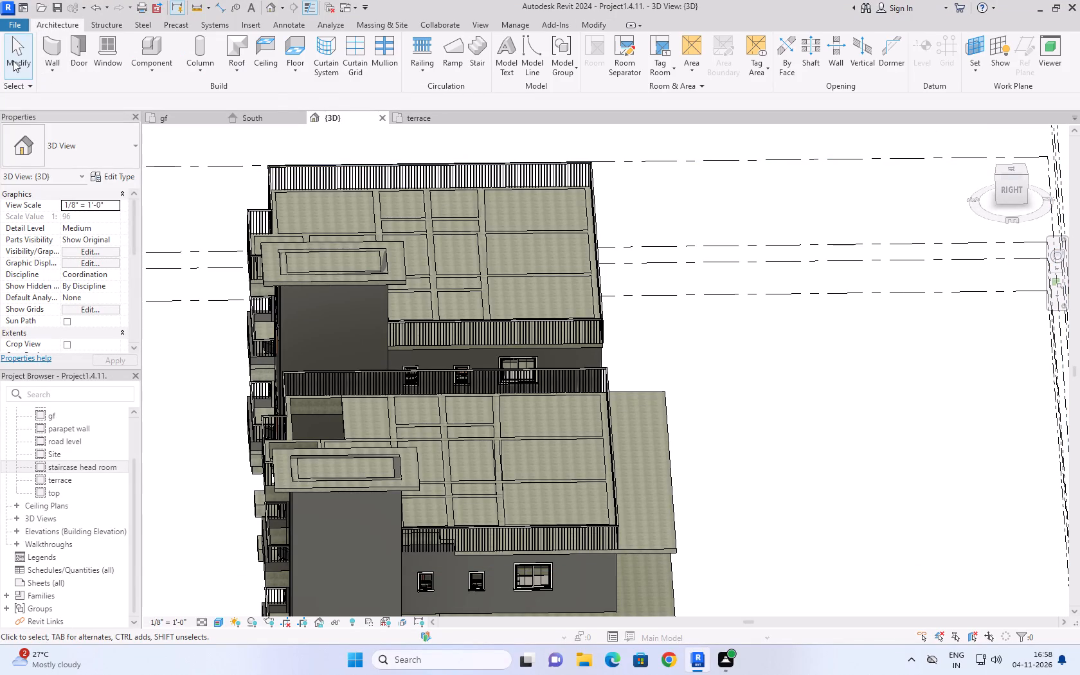
click(13, 60)
scroll(675, 278, down, 4)
scroll(681, 523, up, 4)
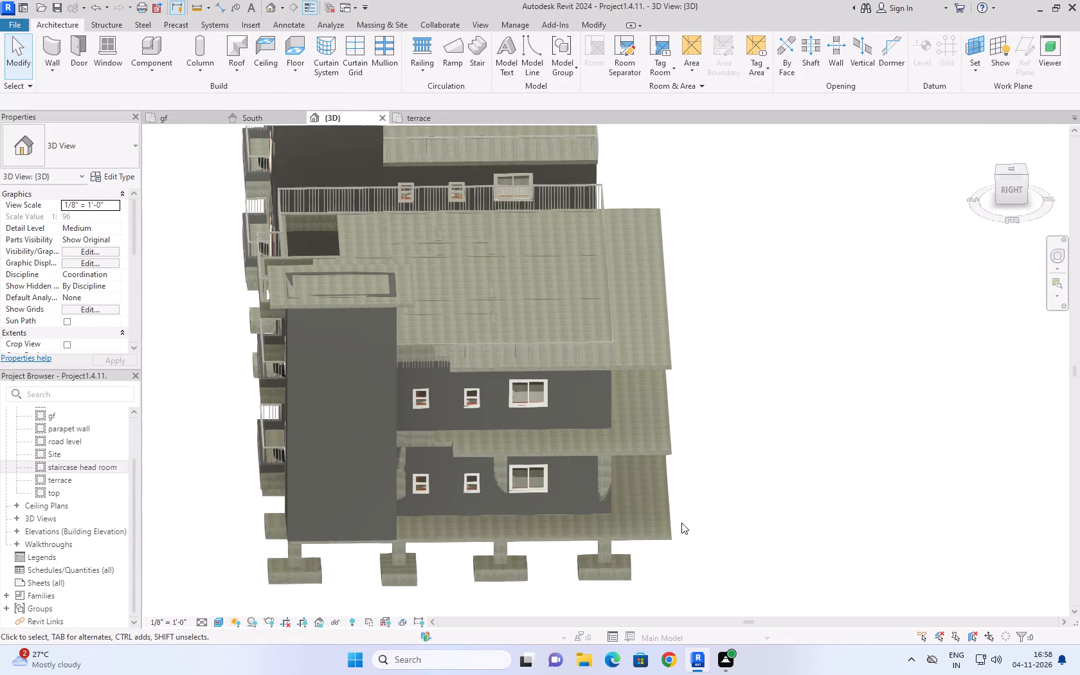
scroll(681, 523, up, 1)
click(767, 419)
scroll(376, 467, up, 9)
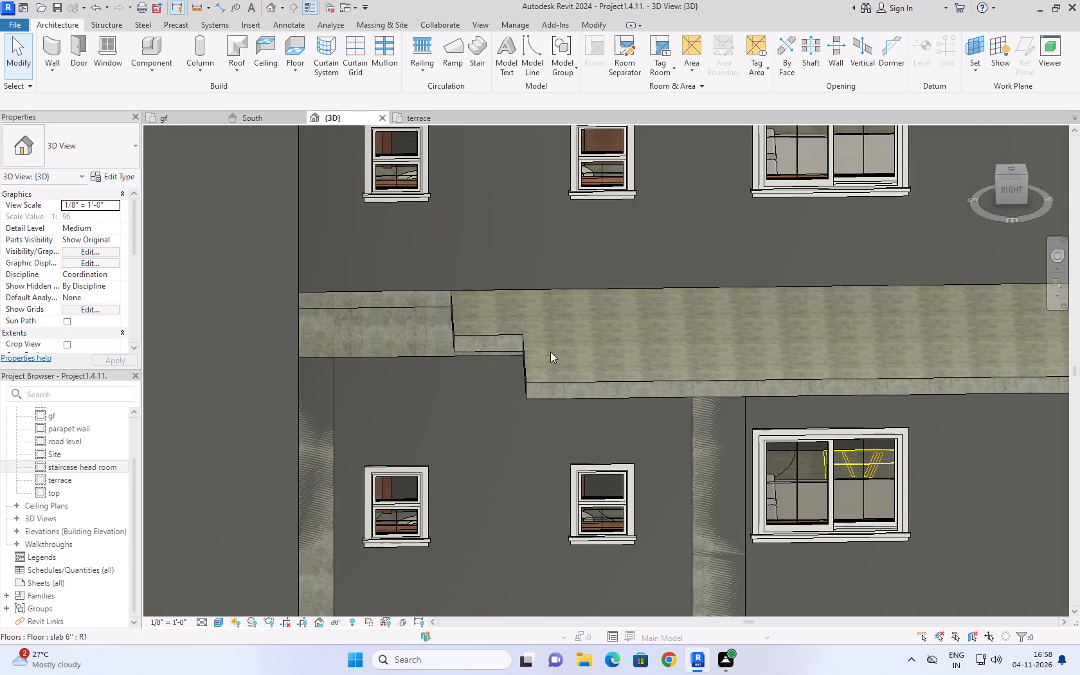
scroll(541, 397, down, 6)
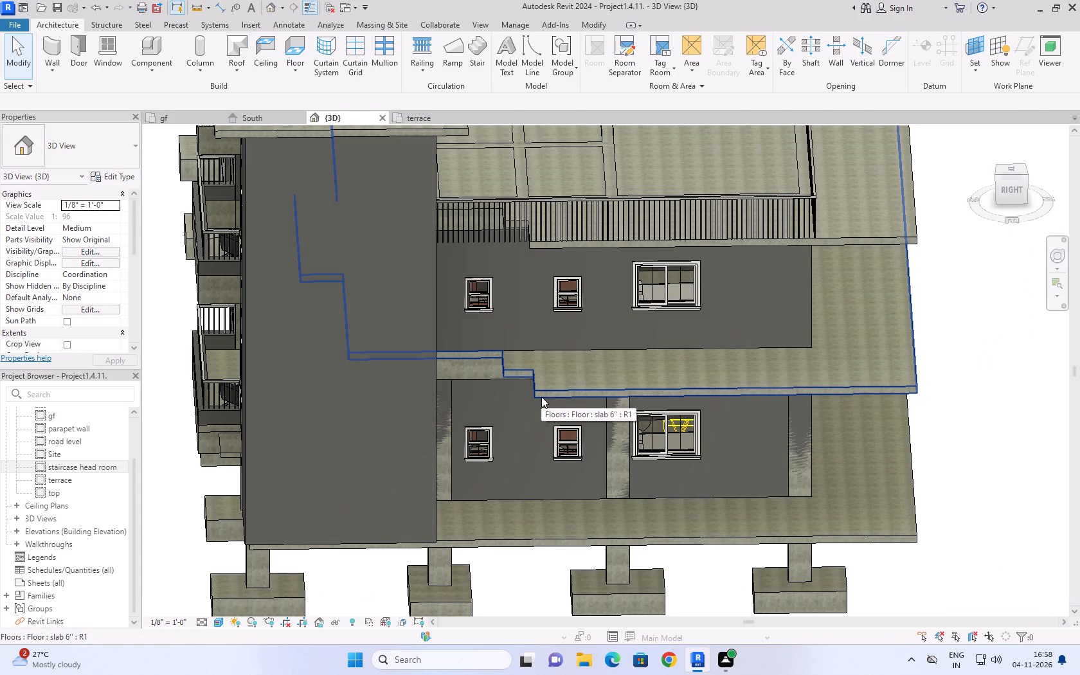
click(601, 249)
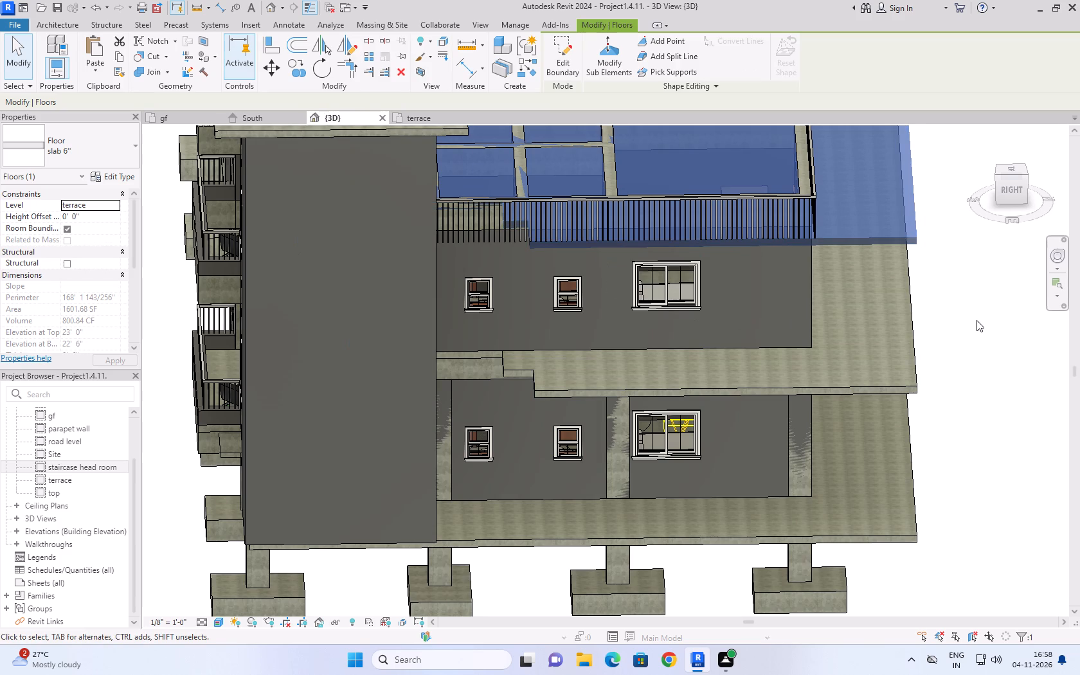
click(977, 319)
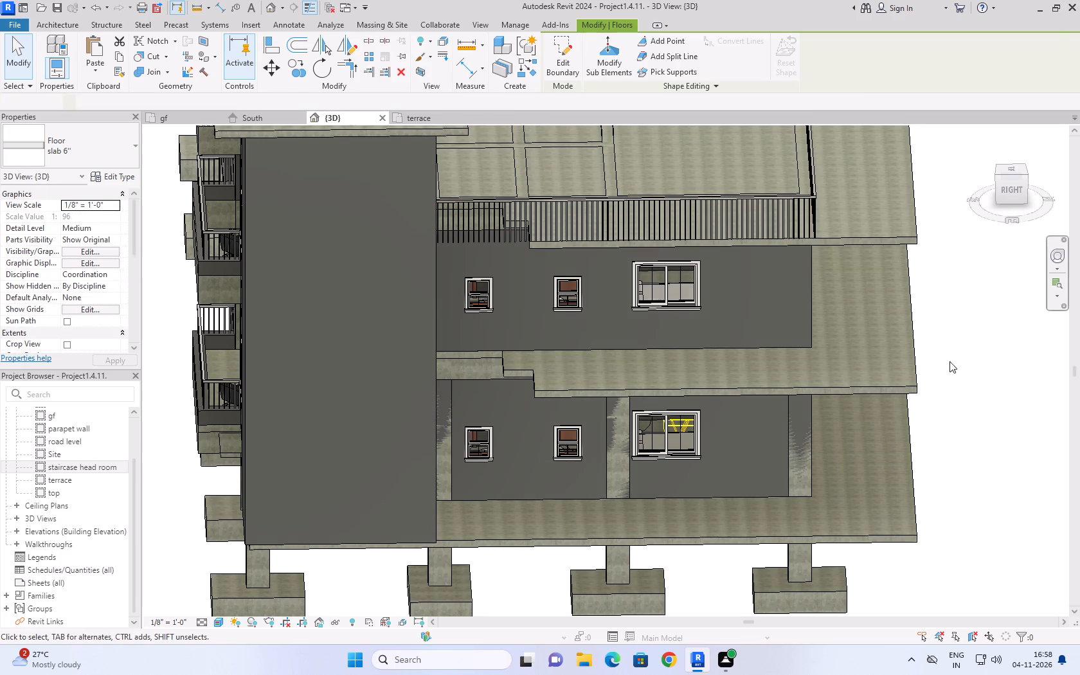
shift+middle_drag(986, 395, 981, 400)
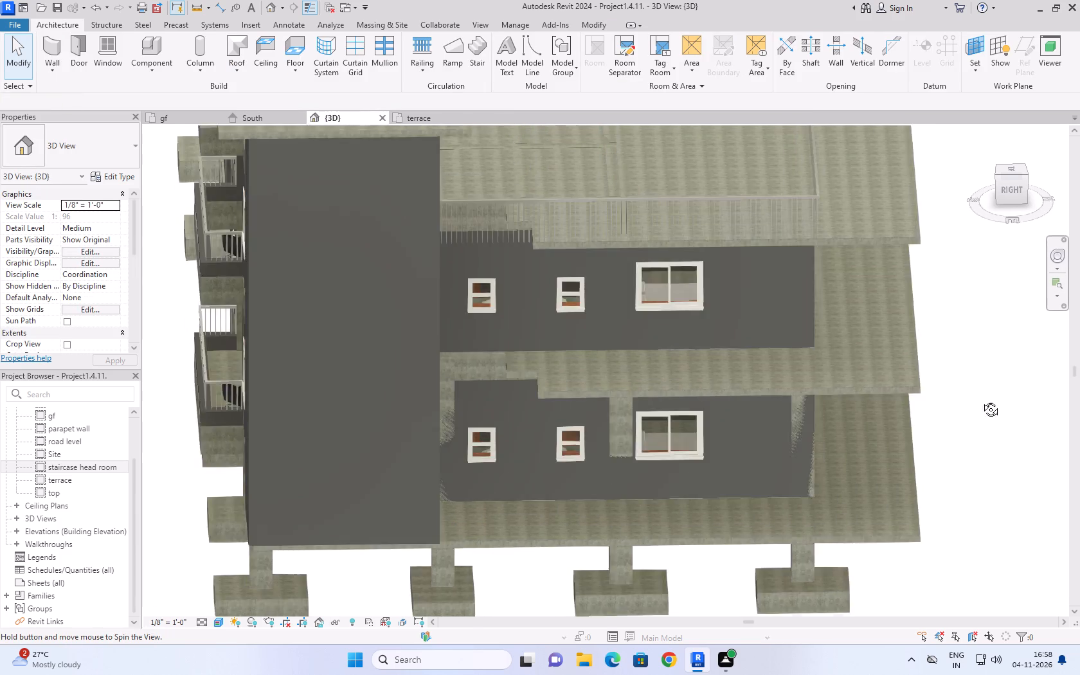
shift+middle_drag(981, 400, 876, 417)
scroll(350, 394, down, 4)
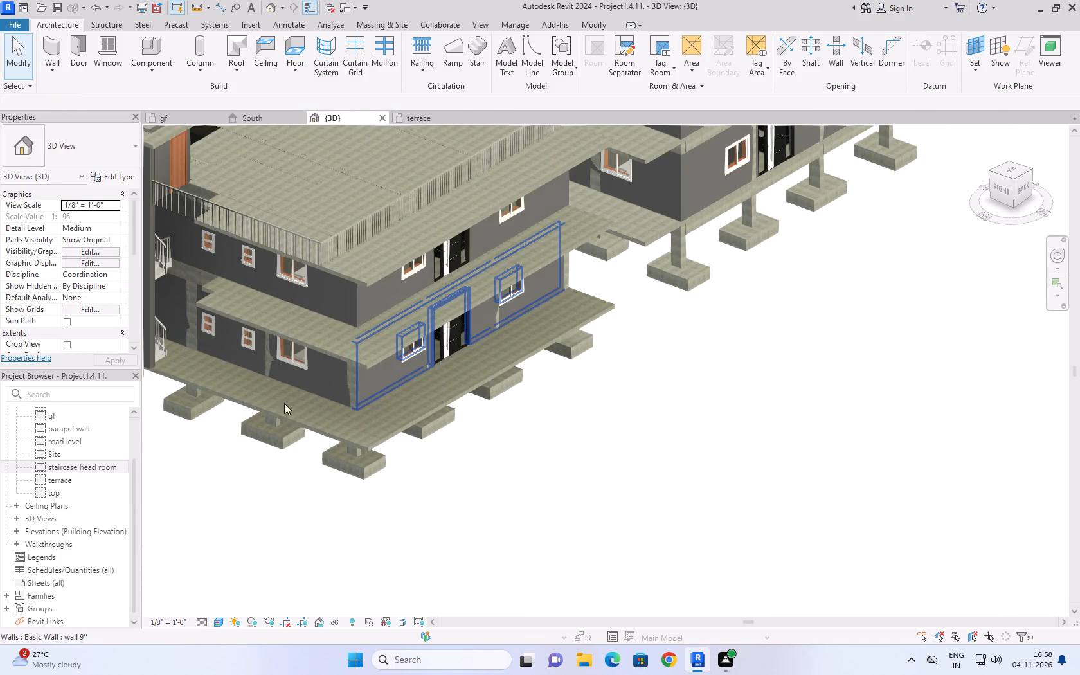
scroll(246, 390, down, 3)
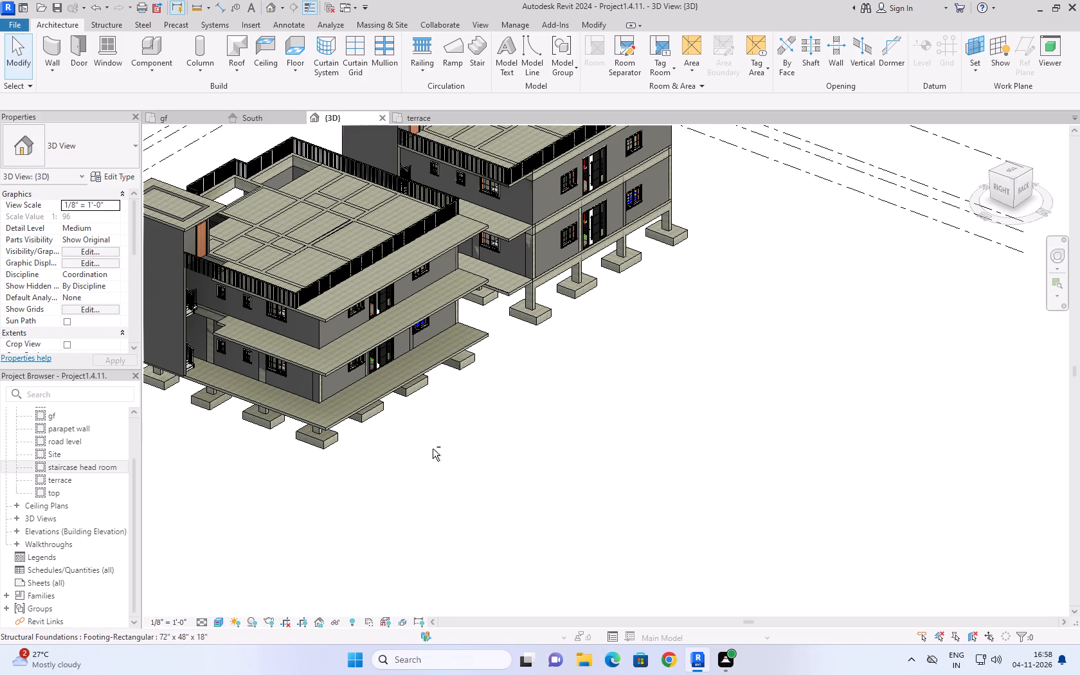
shift+middle_drag(444, 479, 559, 470)
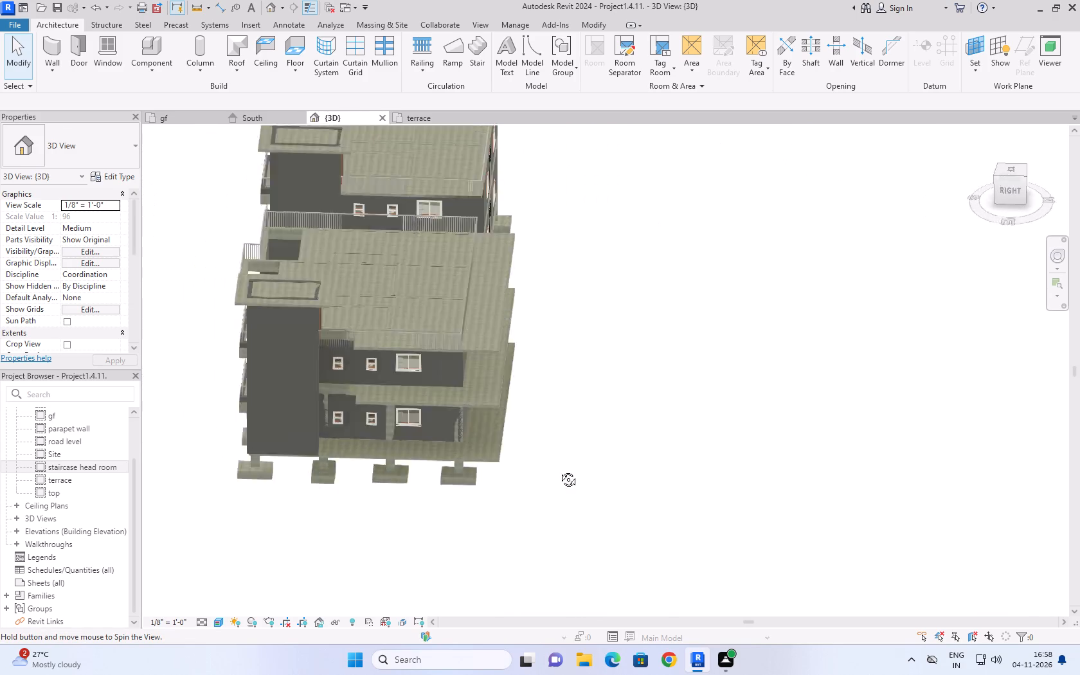
shift+middle_drag(559, 470, 607, 458)
shift+scroll(607, 458, up, 1)
Undo the recent slab edits back to the ground floor slab's boundary sketch, and finish that sketch.
key(ctrl+z)
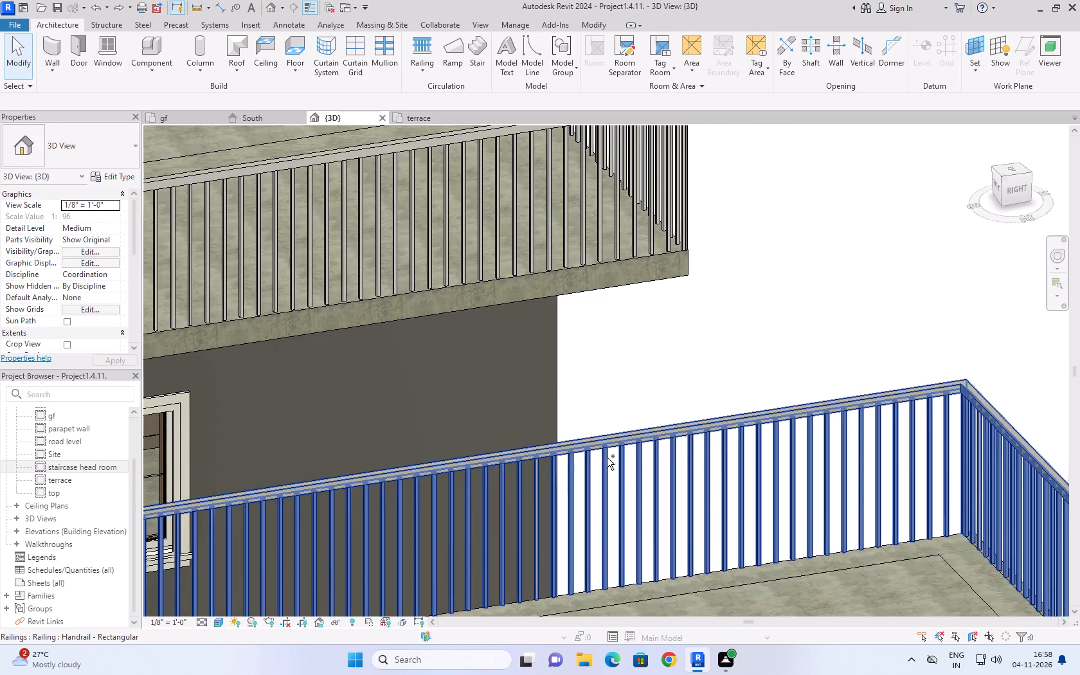
key(ctrl+z)
scroll(683, 304, down, 7)
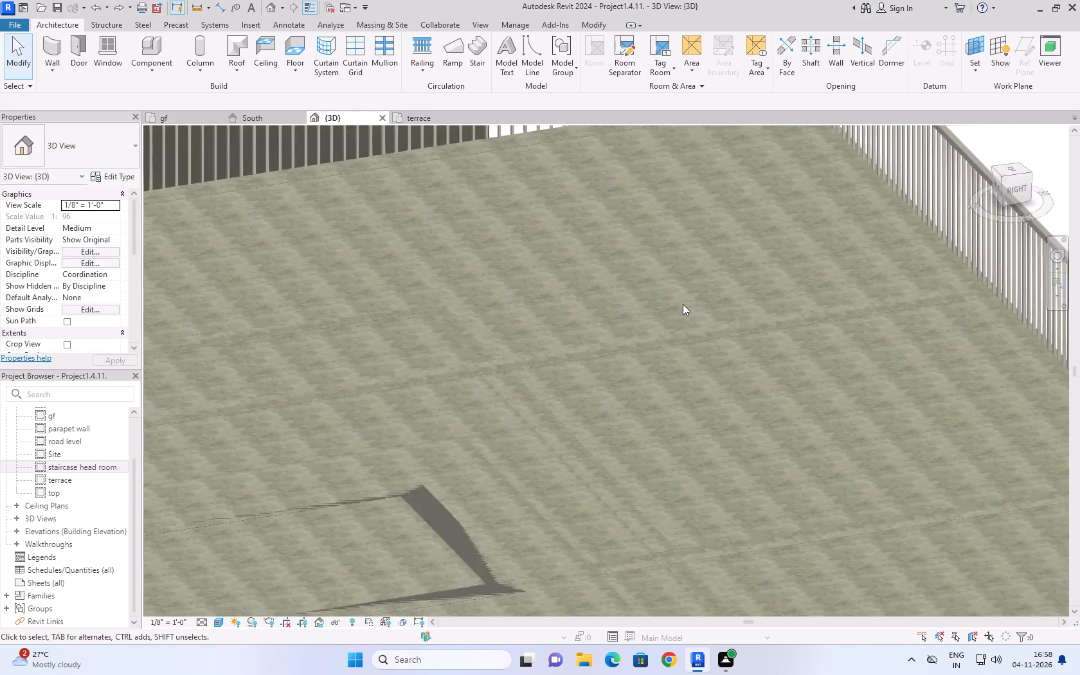
scroll(683, 304, down, 11)
middle_click(683, 304)
key(ctrl+z)
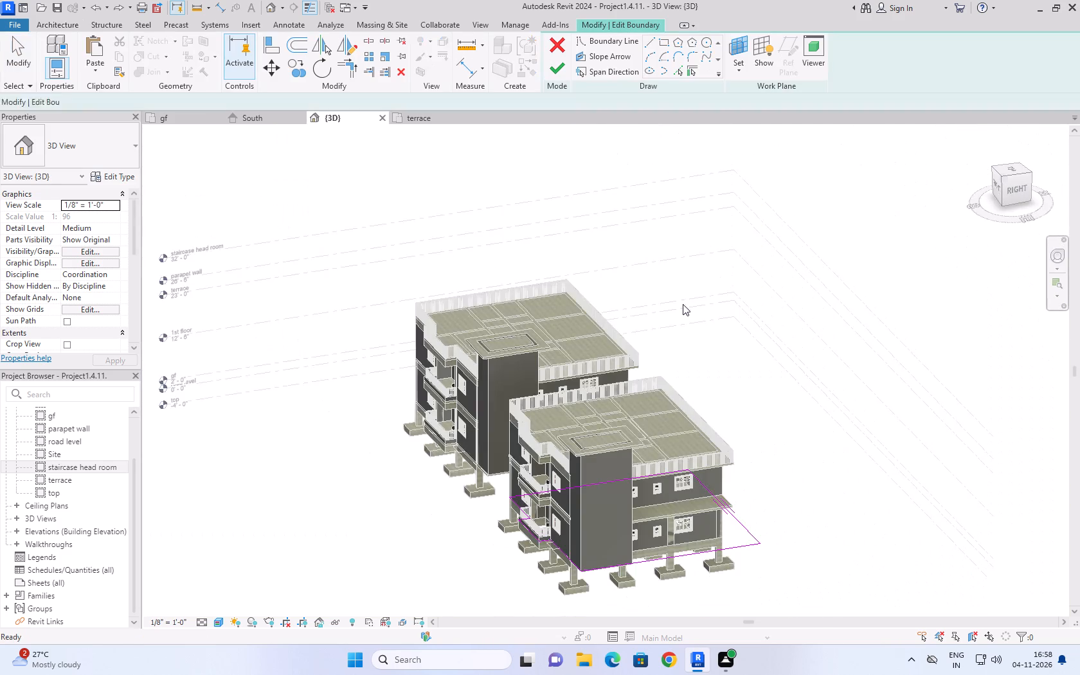
click(553, 69)
click(768, 464)
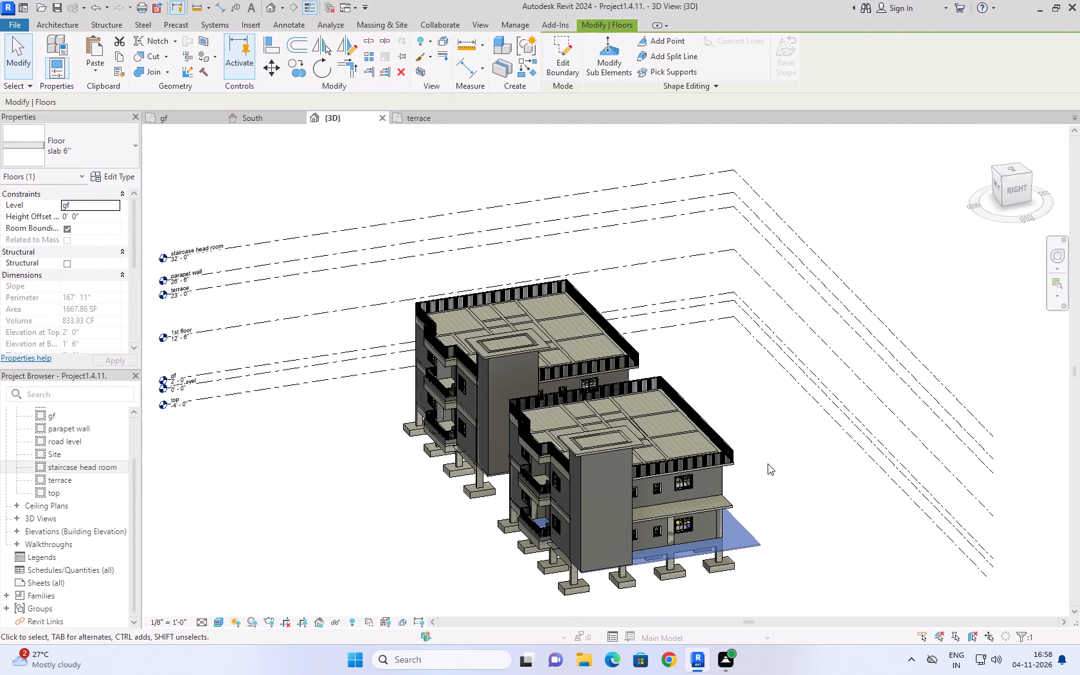
Edit the nearer building's 1st floor slab boundary, moving its rear edge outward about 7 feet to the ground floor slab's edge, and finish the sketch.
shift+middle_drag(731, 579, 615, 591)
shift+scroll(729, 579, down, 1)
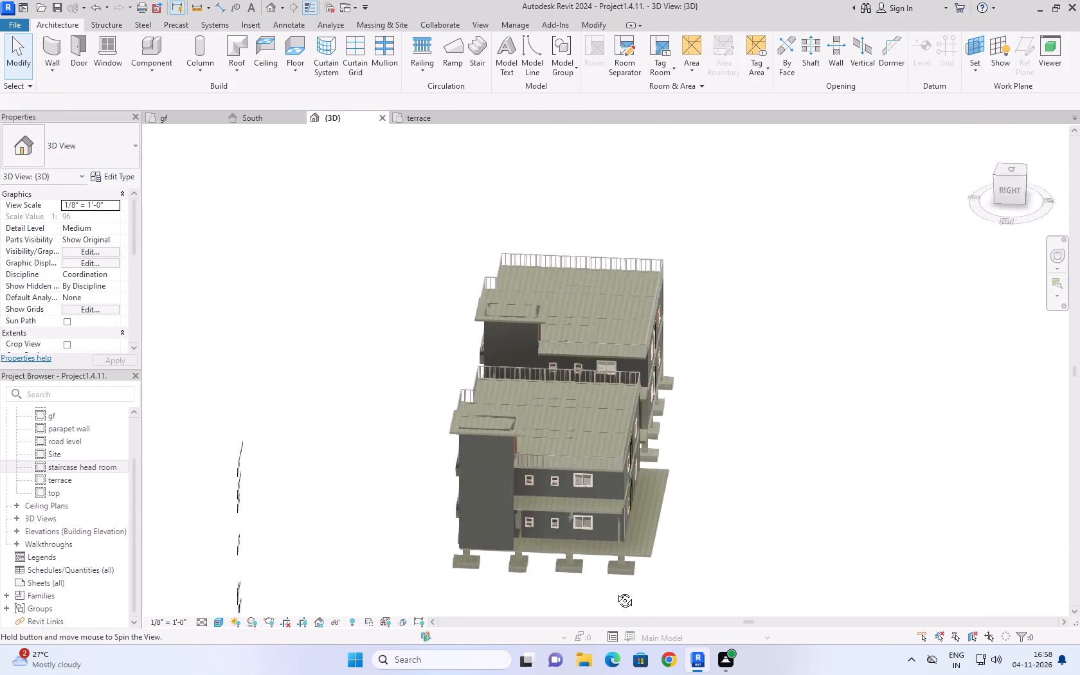
shift+middle_drag(615, 591, 588, 588)
scroll(534, 476, up, 6)
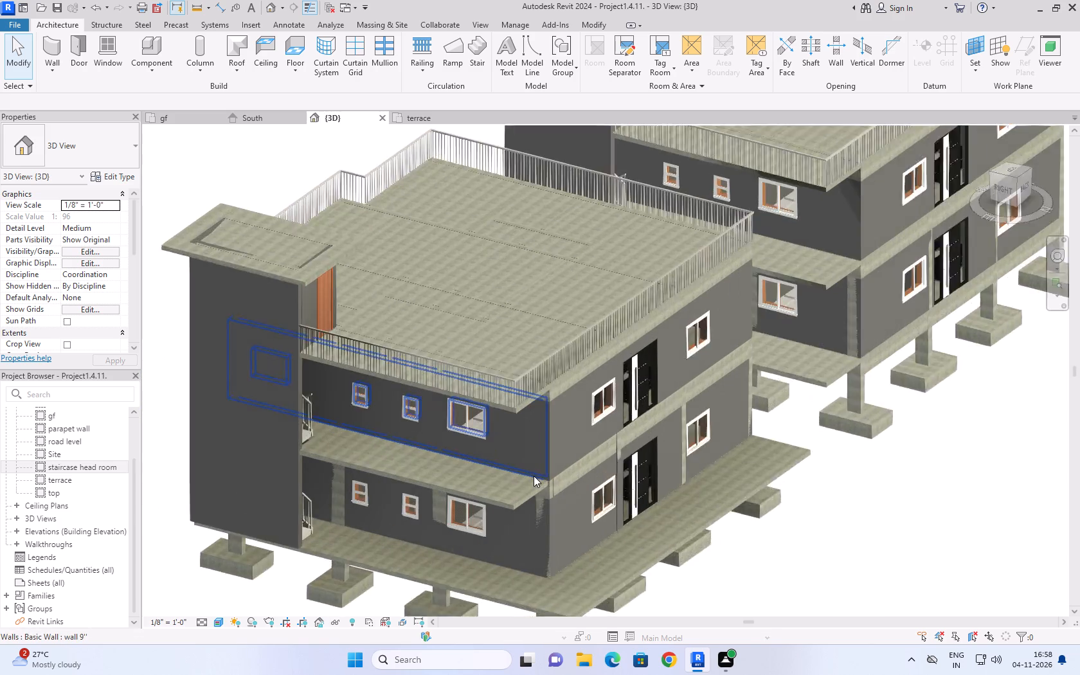
scroll(534, 476, up, 4)
shift+middle_drag(636, 473, 700, 460)
shift+scroll(663, 468, up, 1)
scroll(735, 404, down, 5)
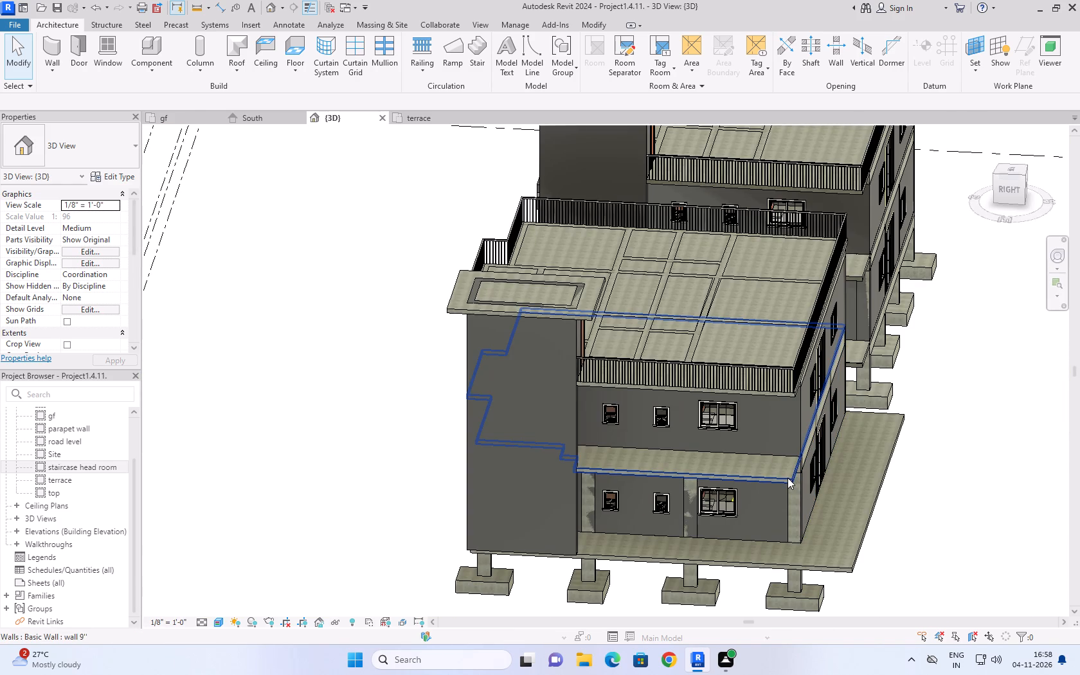
click(788, 478)
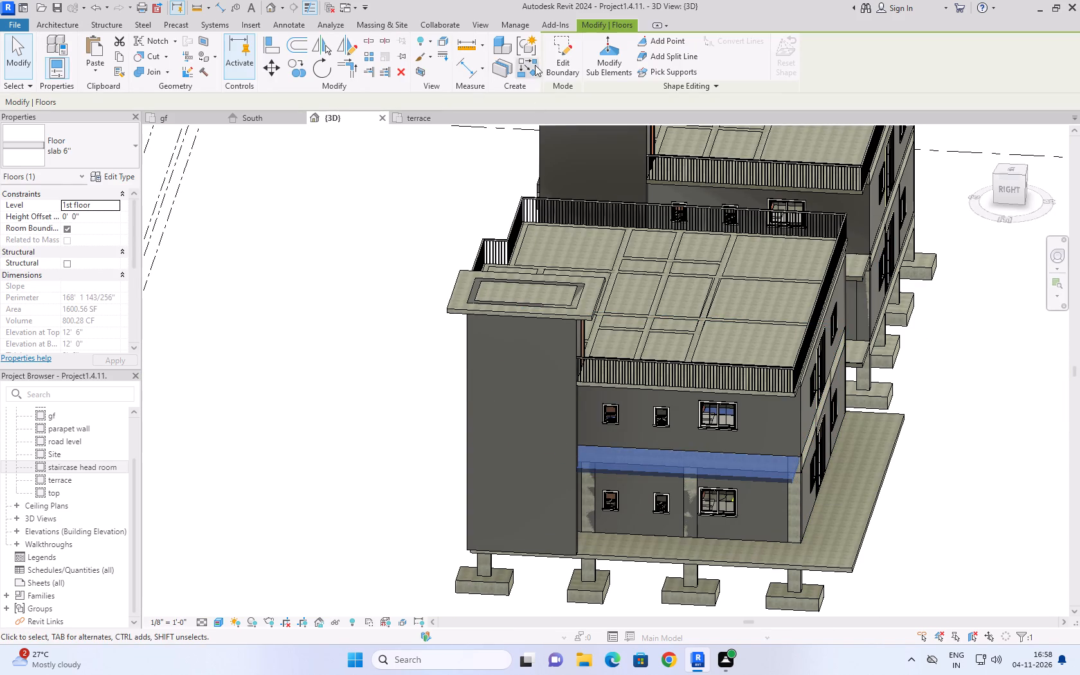
click(556, 66)
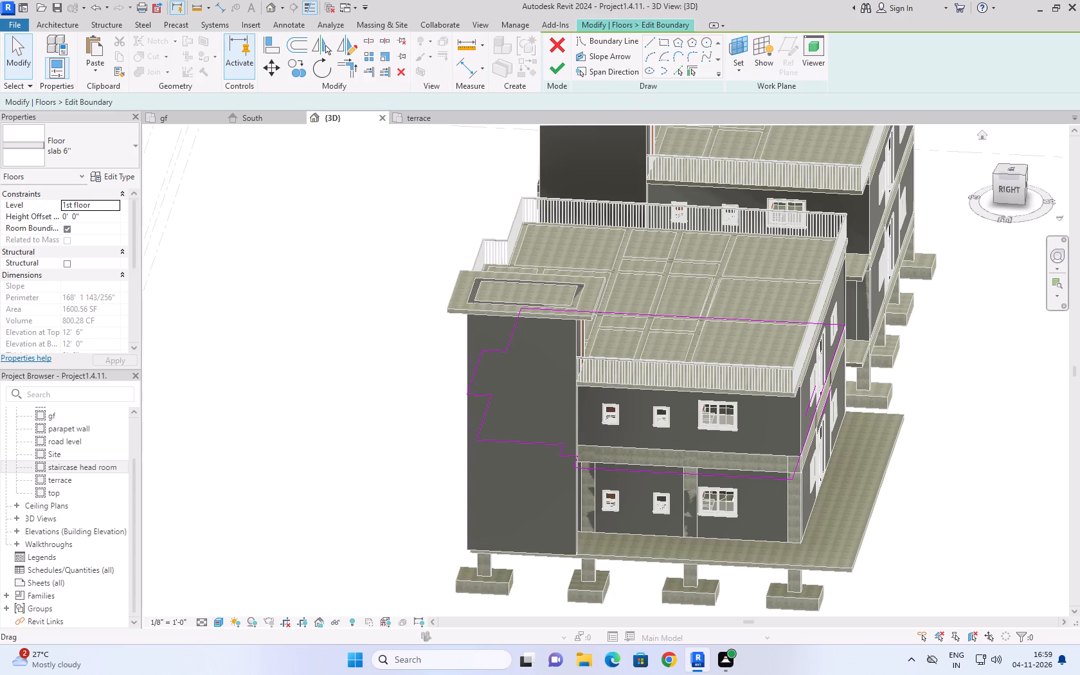
click(1010, 165)
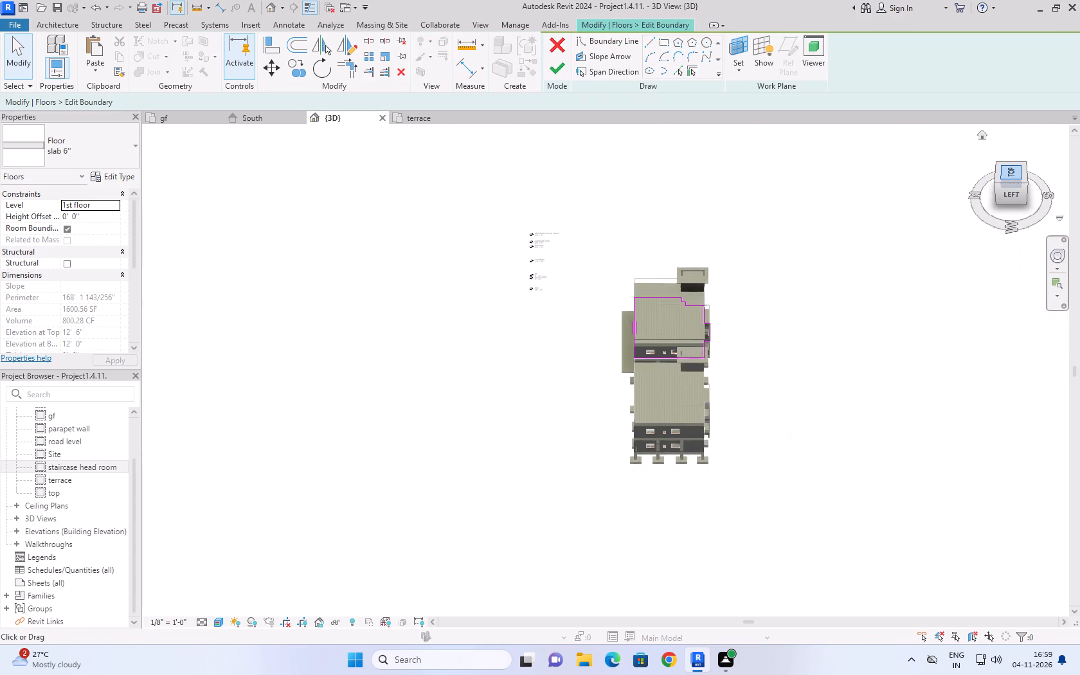
click(1010, 170)
scroll(725, 360, up, 4)
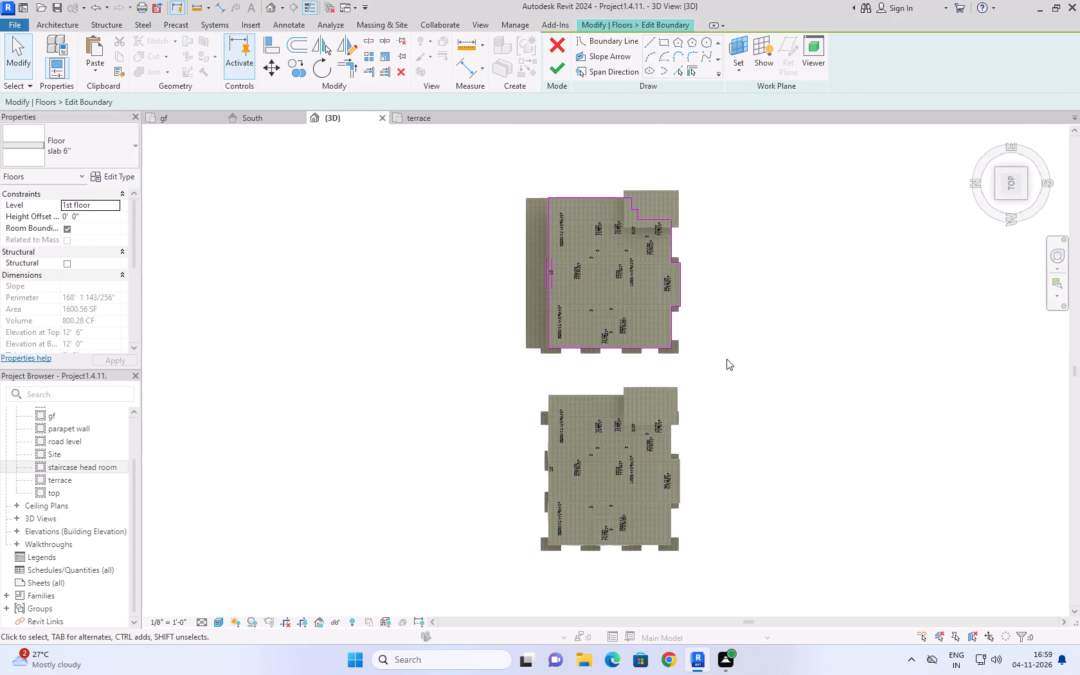
scroll(727, 359, up, 2)
middle_drag(552, 205, 552, 320)
scroll(546, 329, up, 1)
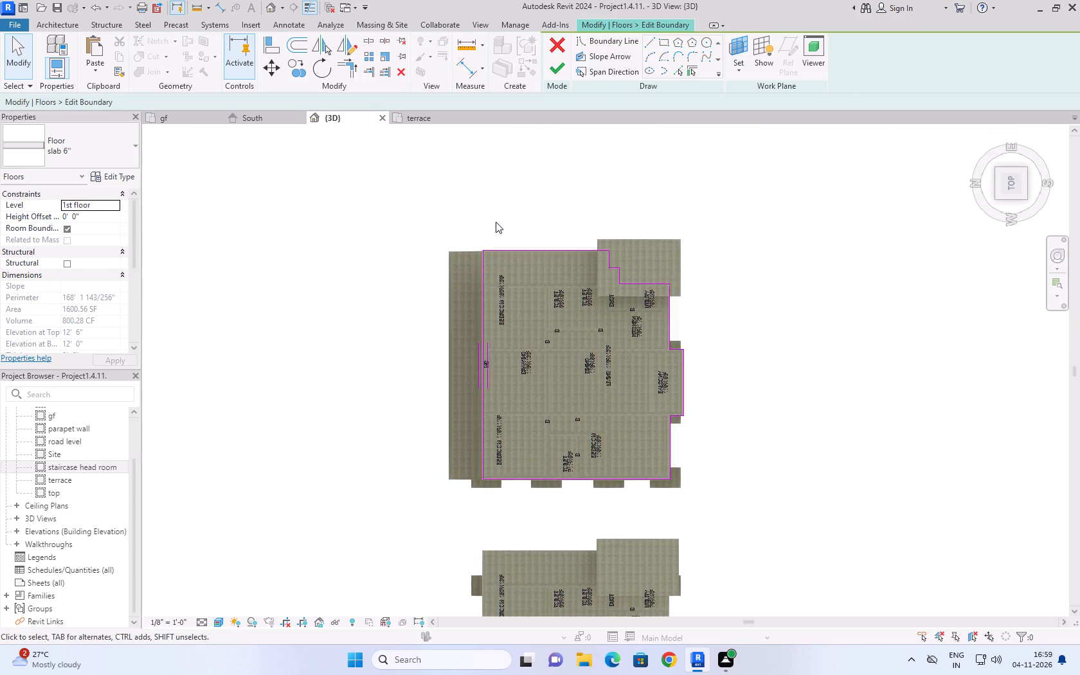
scroll(496, 222, up, 1)
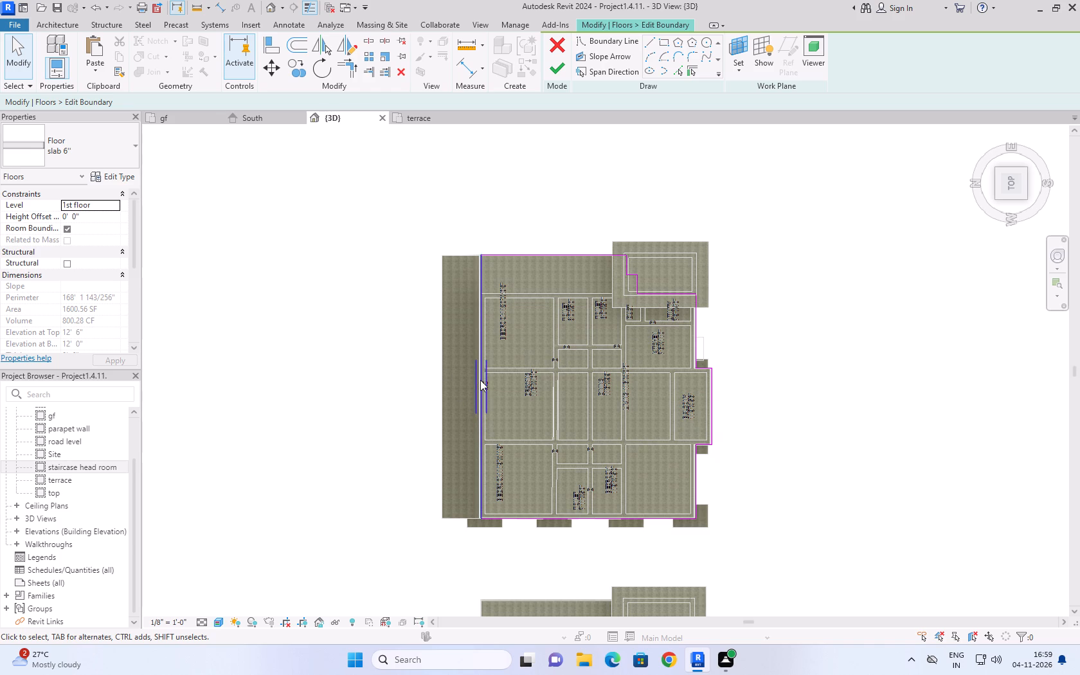
drag(480, 380, 443, 377)
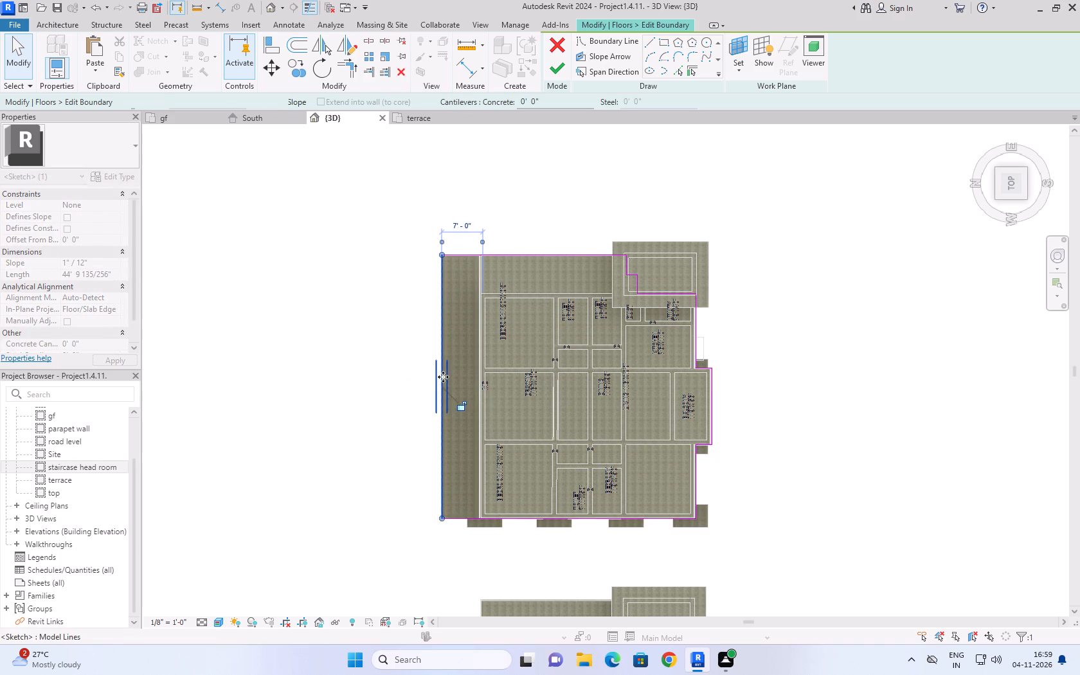
click(359, 348)
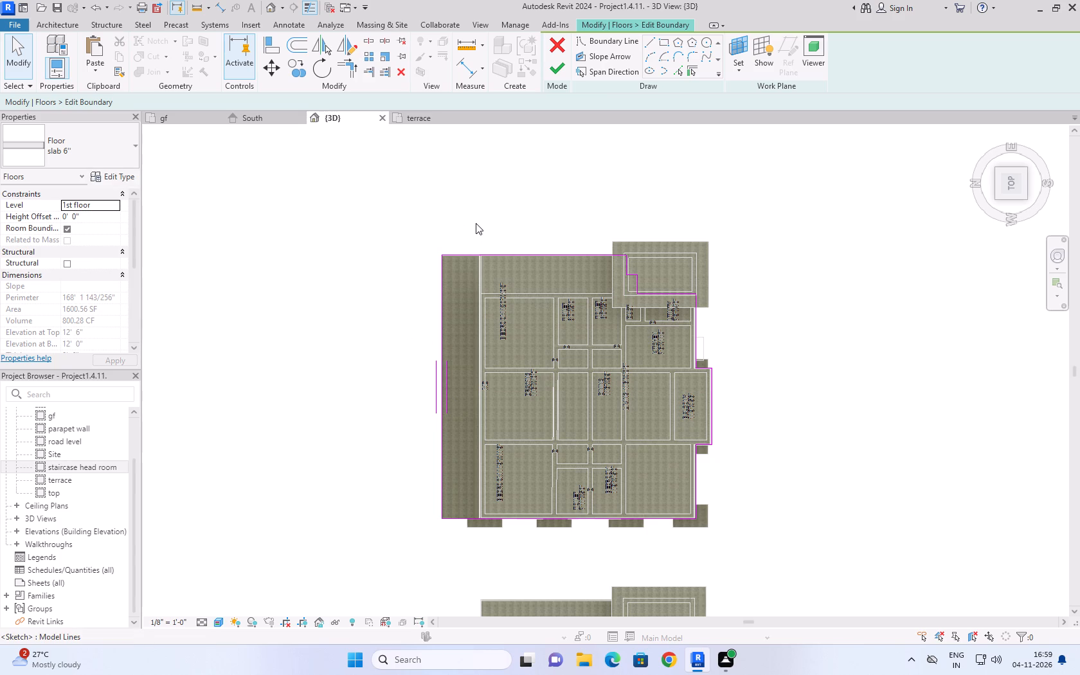
click(552, 72)
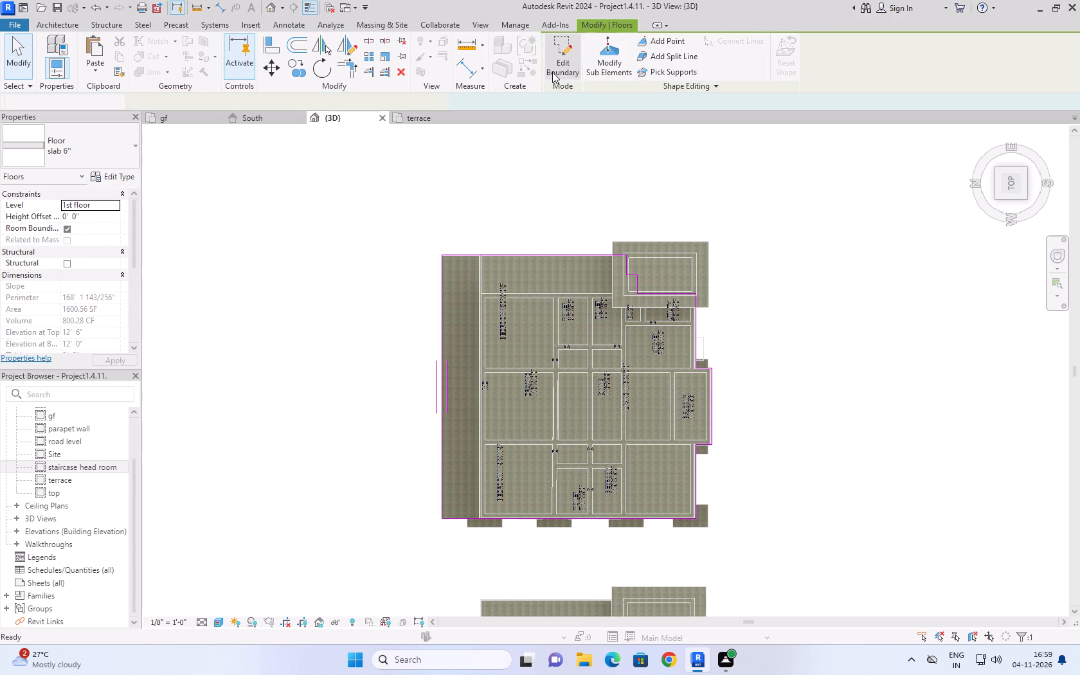
click(766, 212)
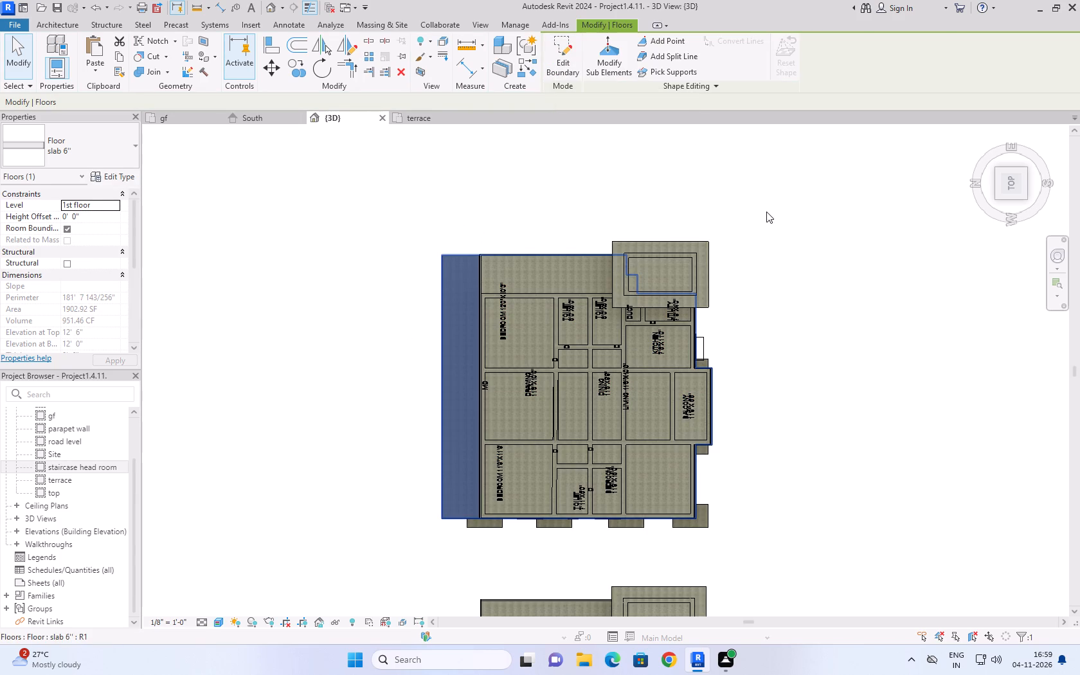
Examine the overhanging 1st floor and ground floor slabs at the rear of the nearer building.
click(403, 117)
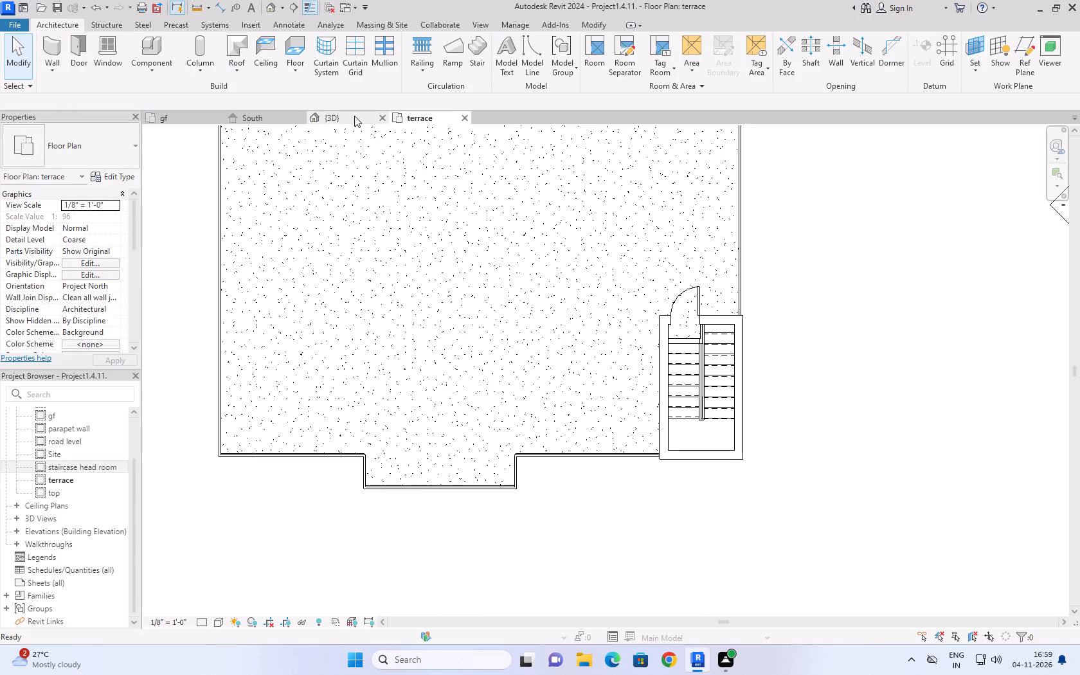
click(347, 114)
click(981, 132)
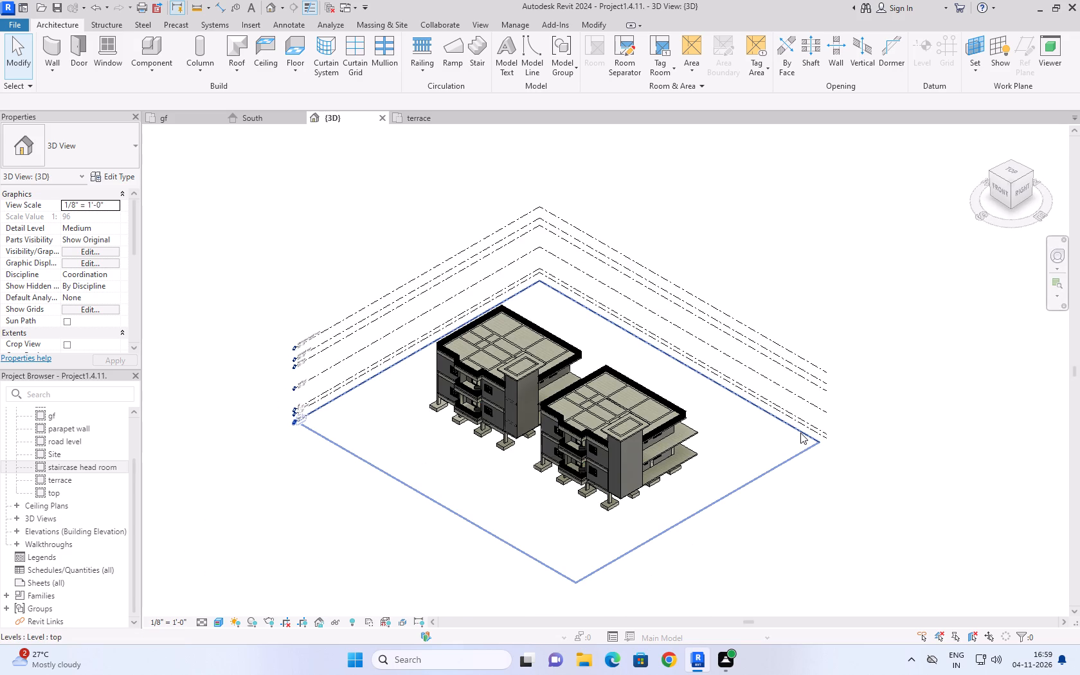
shift+middle_drag(806, 430, 575, 435)
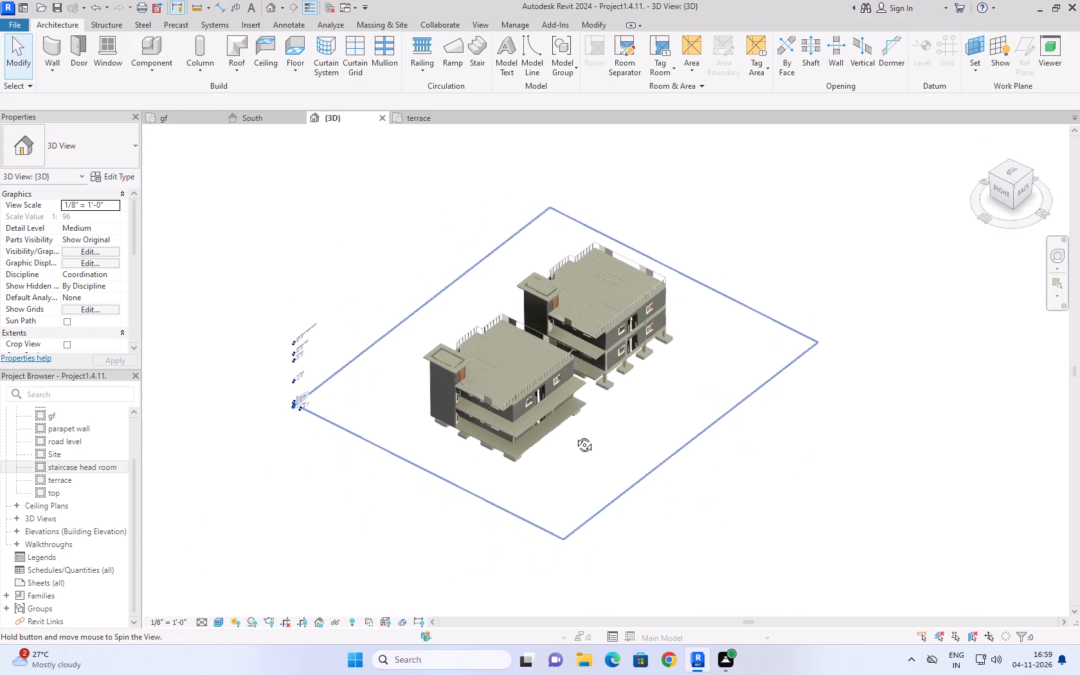
shift+middle_drag(575, 435, 577, 419)
scroll(492, 397, up, 4)
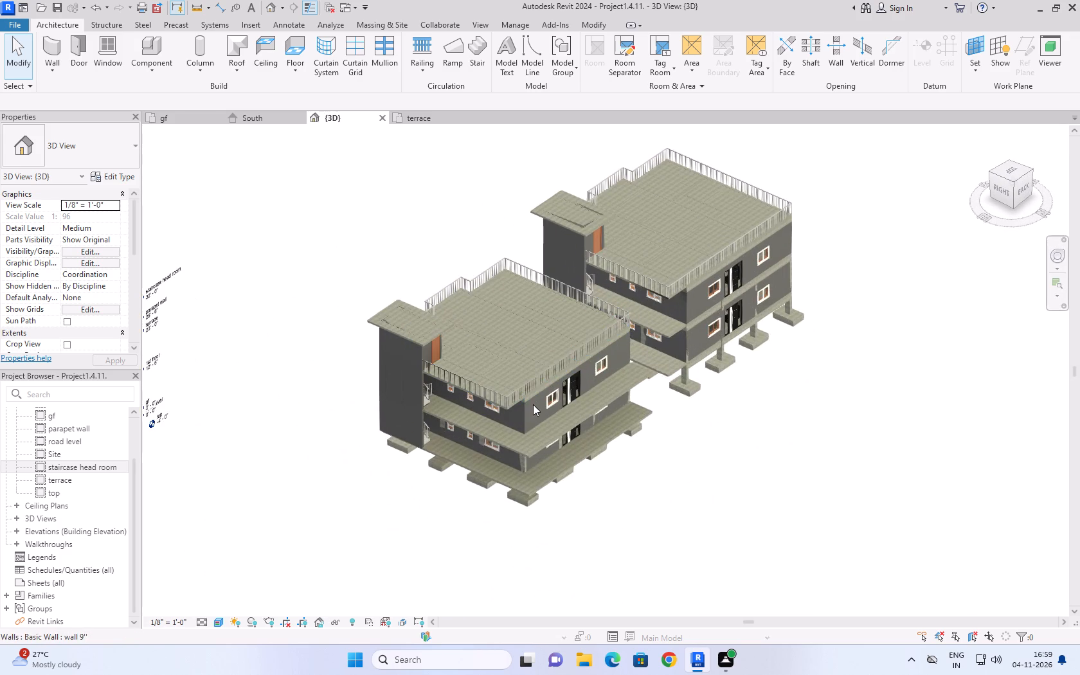
scroll(533, 405, up, 5)
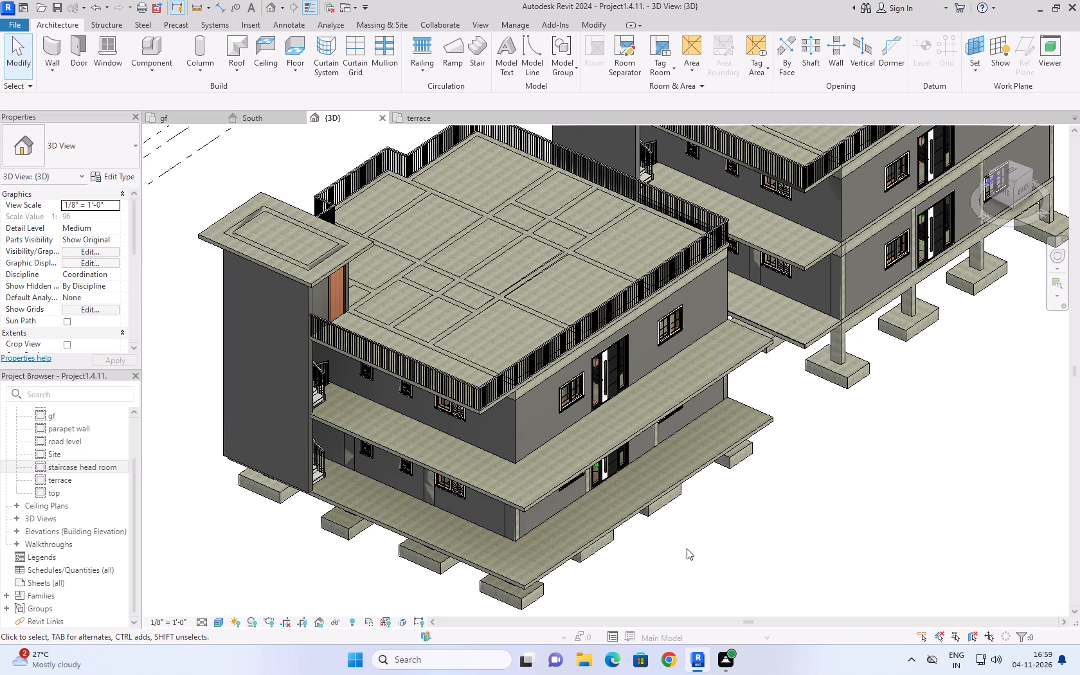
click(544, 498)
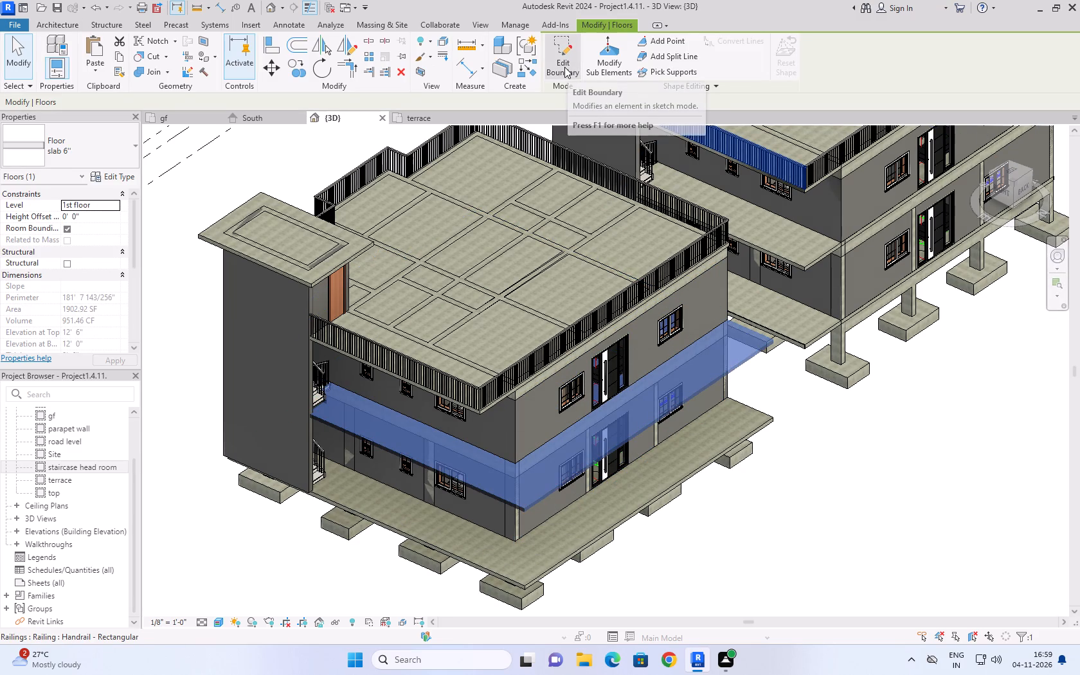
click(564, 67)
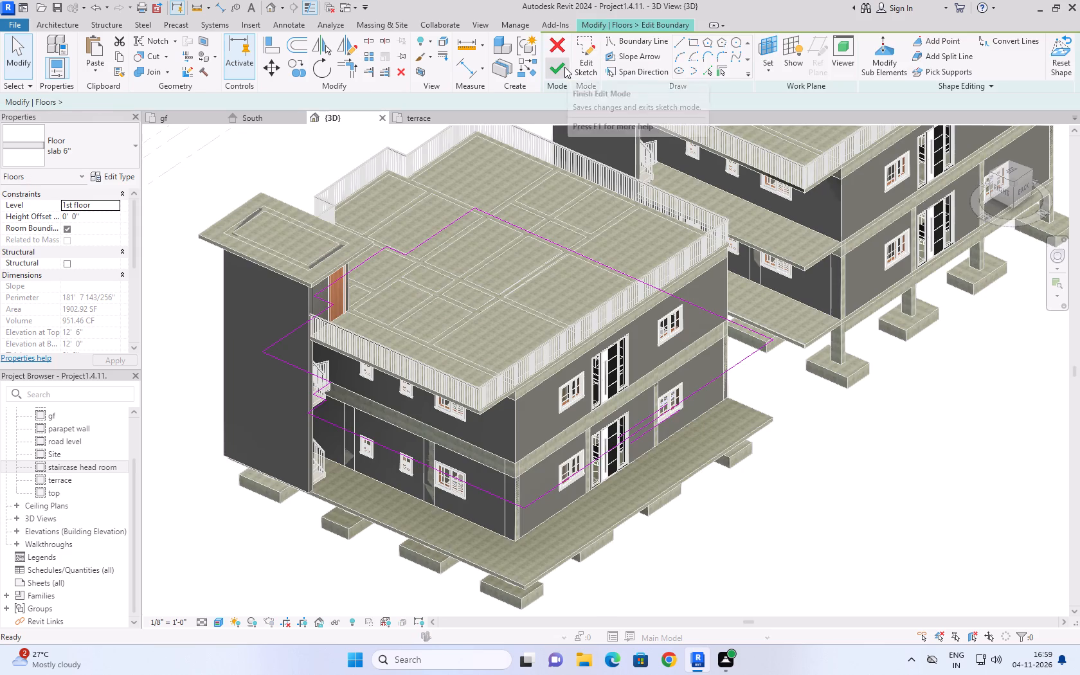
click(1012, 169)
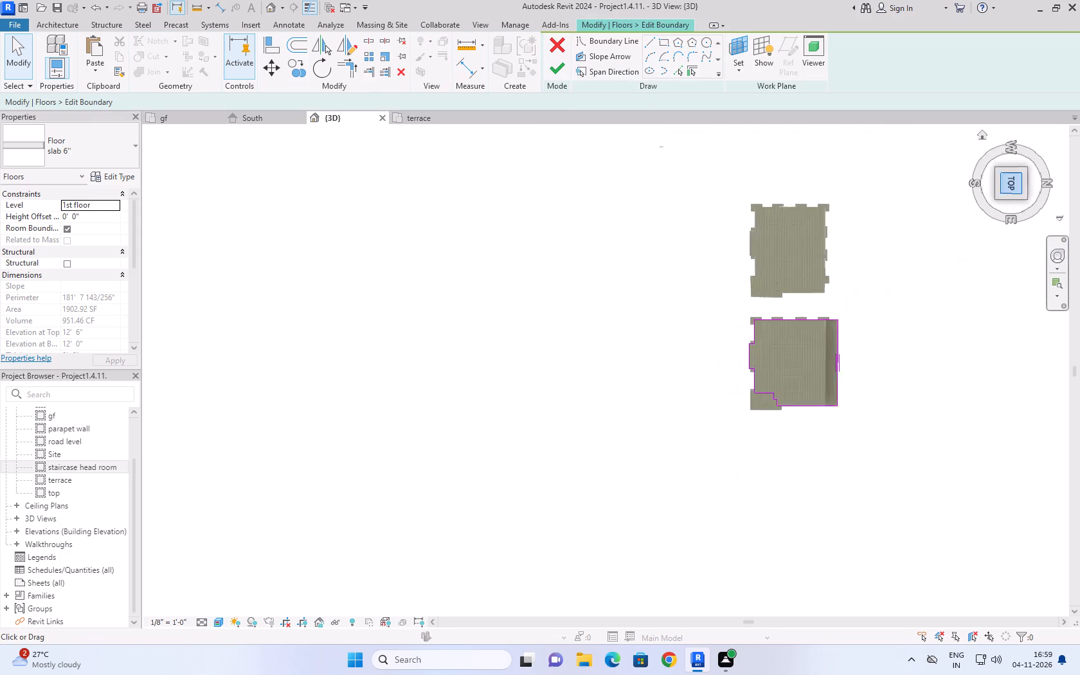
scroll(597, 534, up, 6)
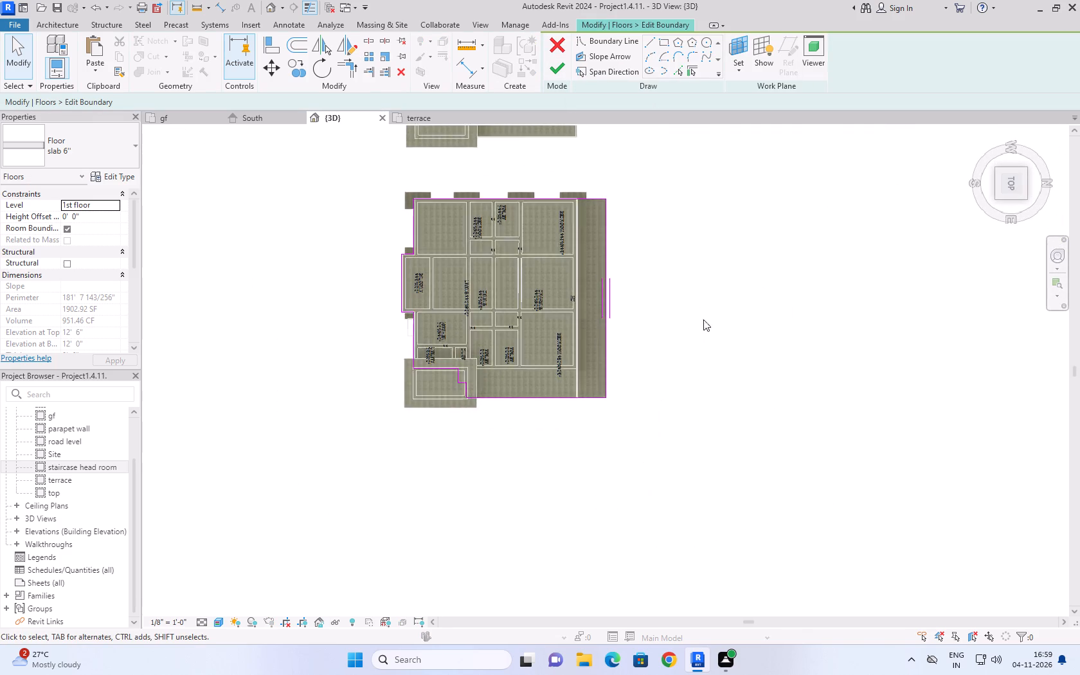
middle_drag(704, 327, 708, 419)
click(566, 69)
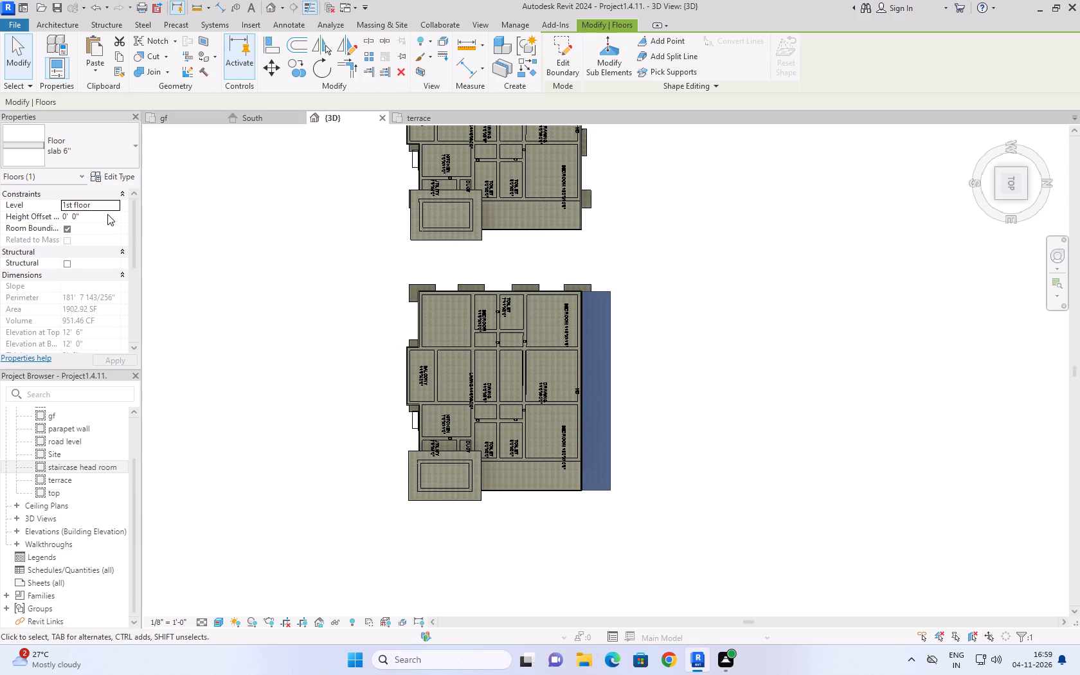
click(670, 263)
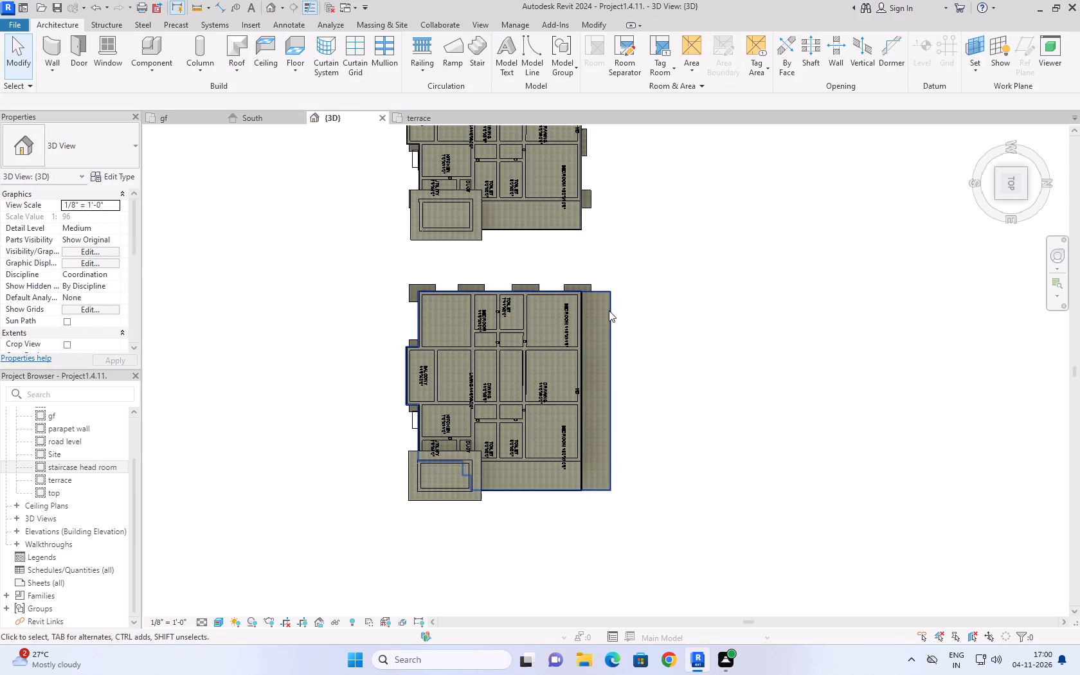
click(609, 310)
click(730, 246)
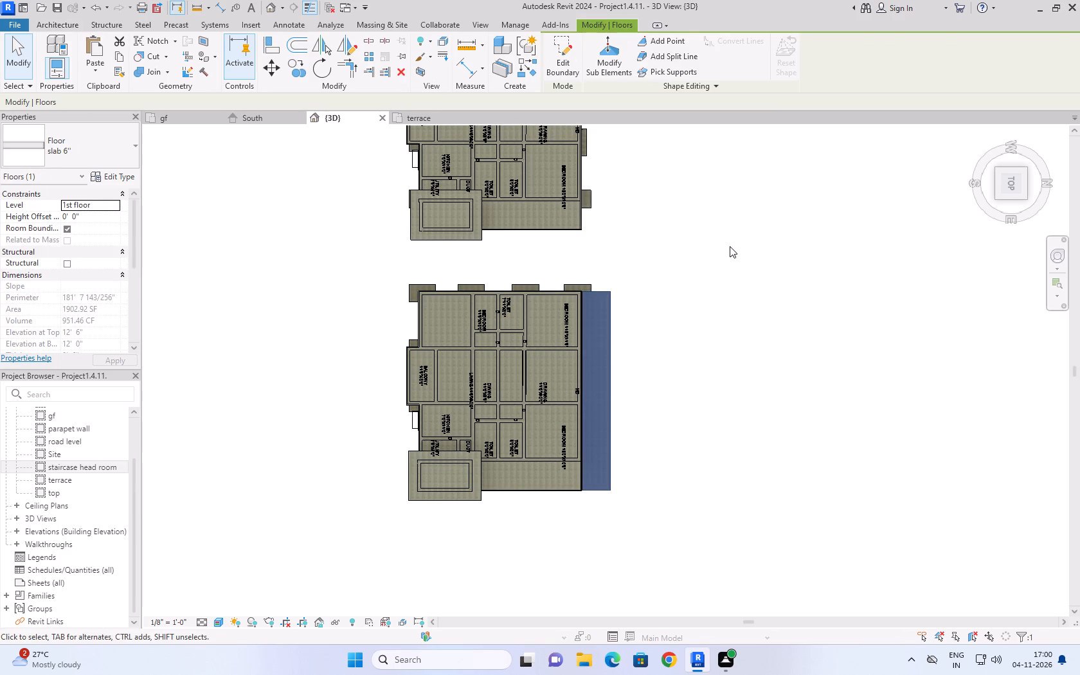
Draw 9" walls based at 1st floor along the slab's staircase side for about 29 feet, its whole rear edge, and back to the building.
click(62, 50)
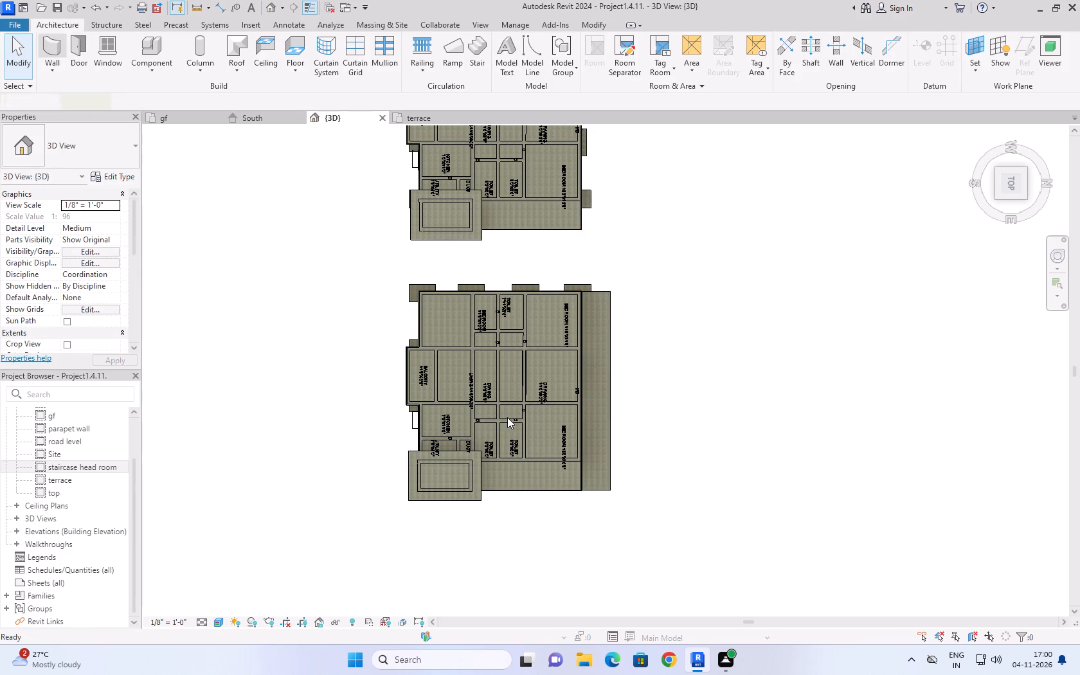
scroll(607, 494, up, 7)
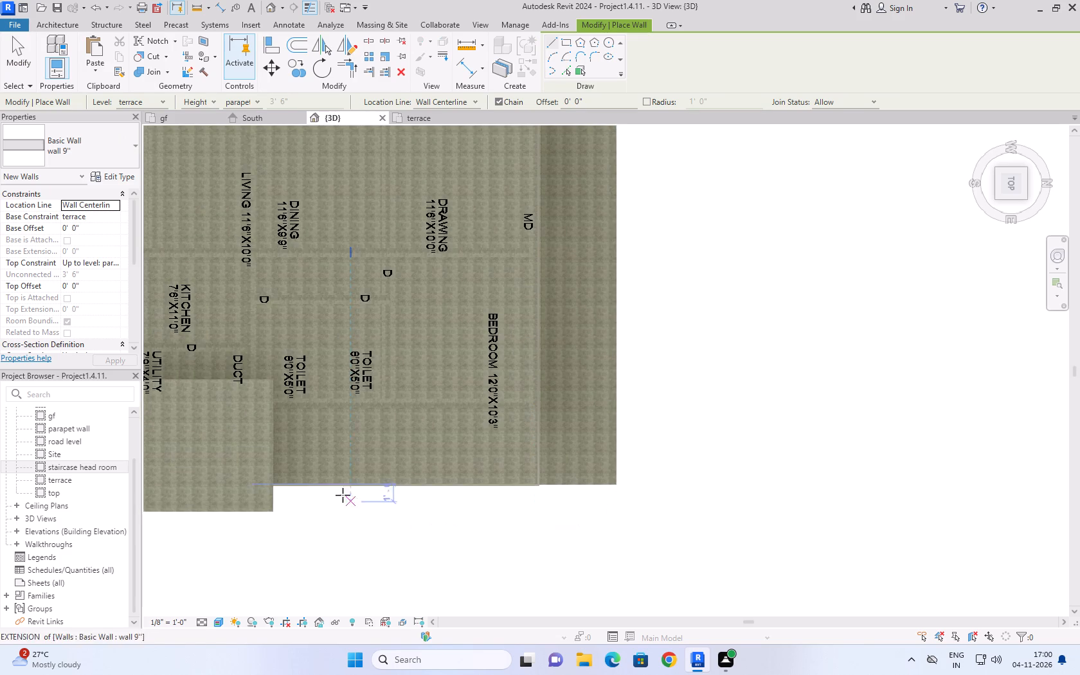
click(113, 217)
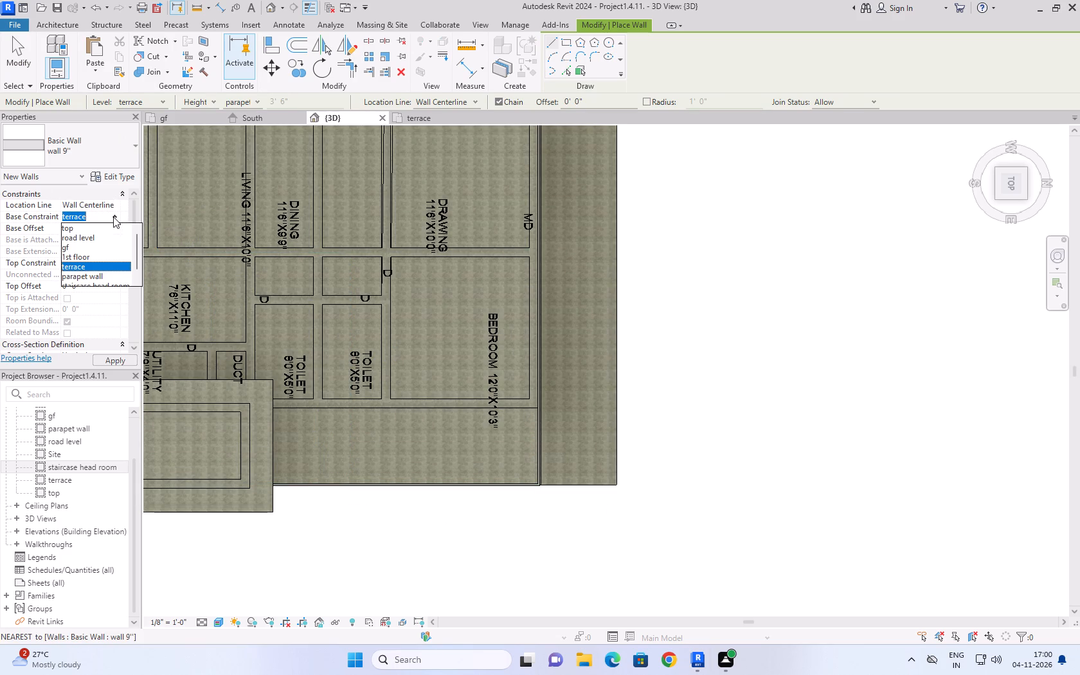
click(91, 255)
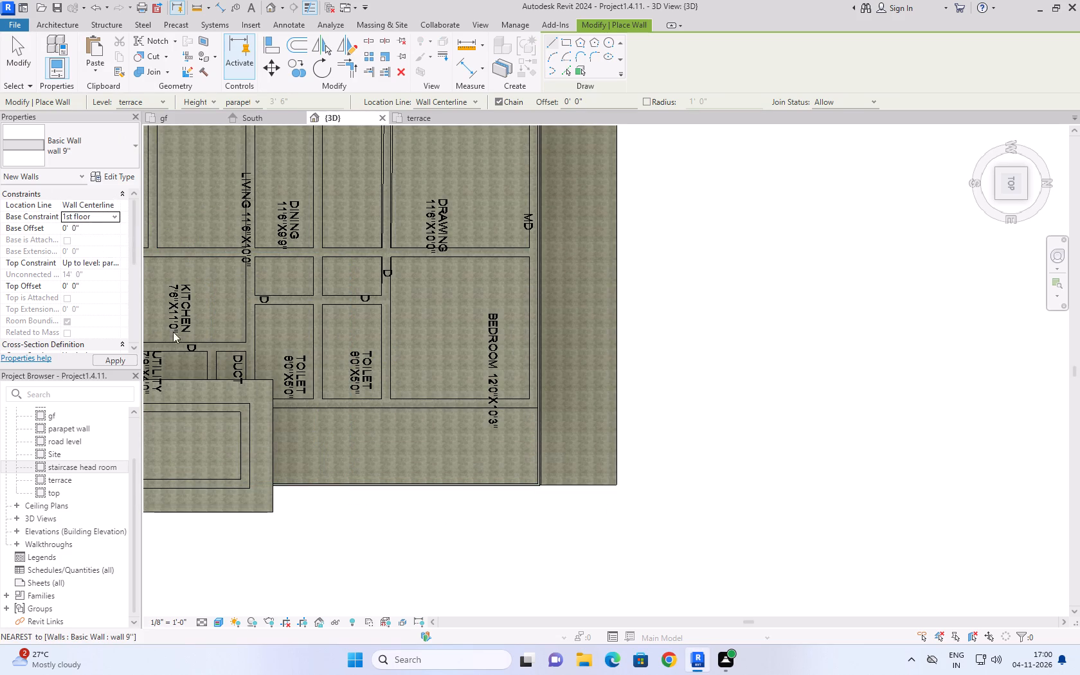
click(275, 480)
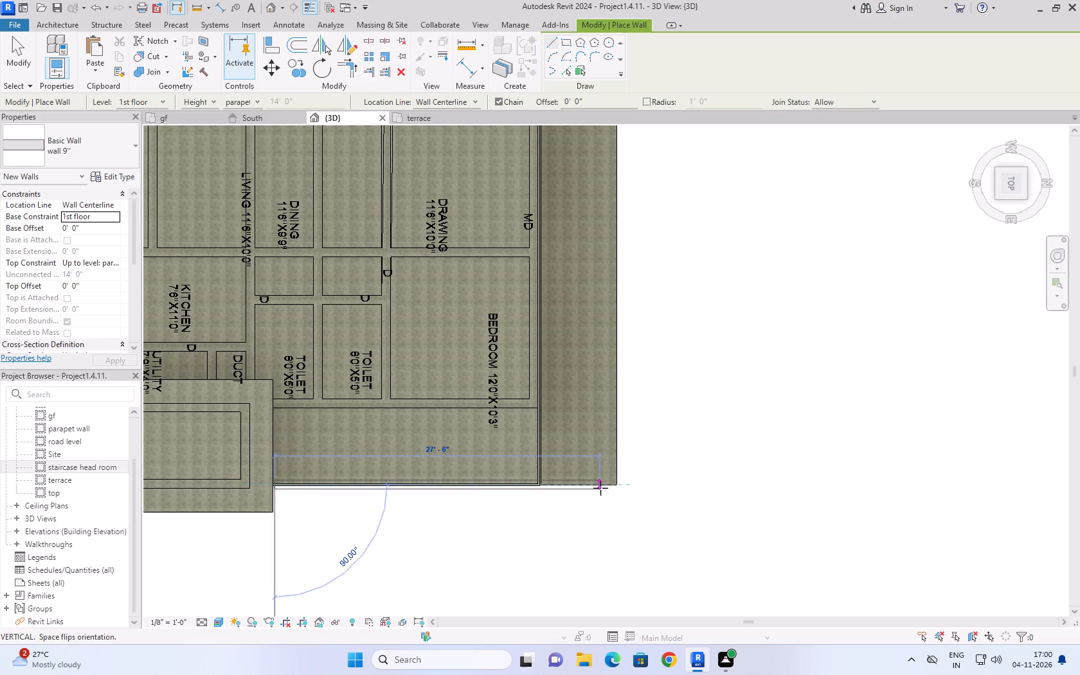
click(618, 482)
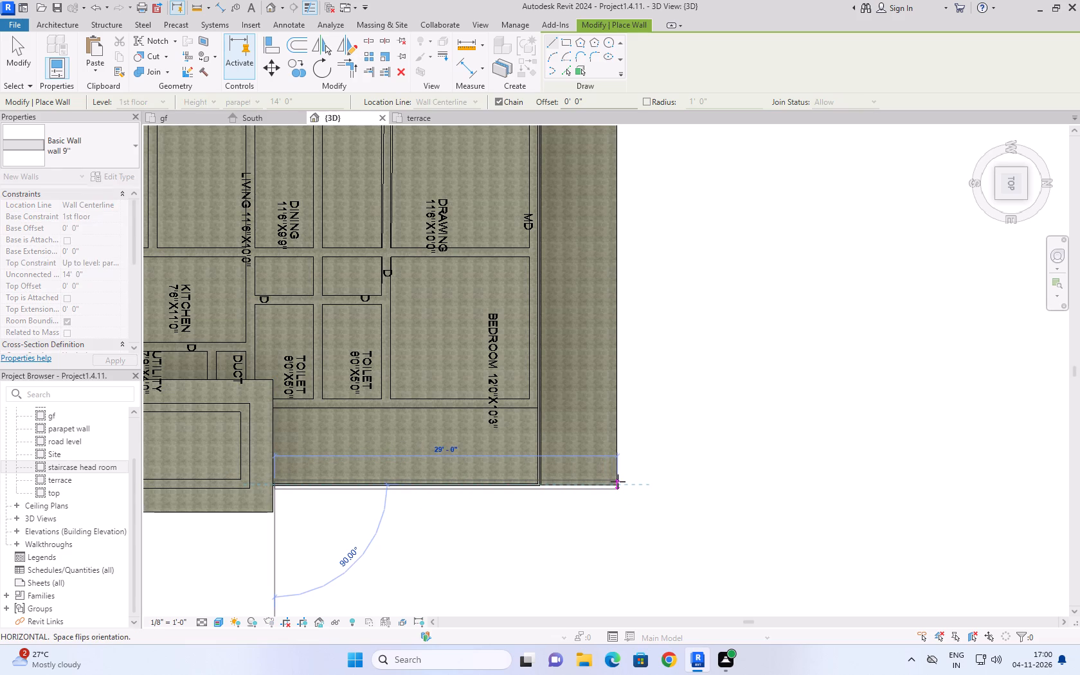
scroll(644, 434, down, 7)
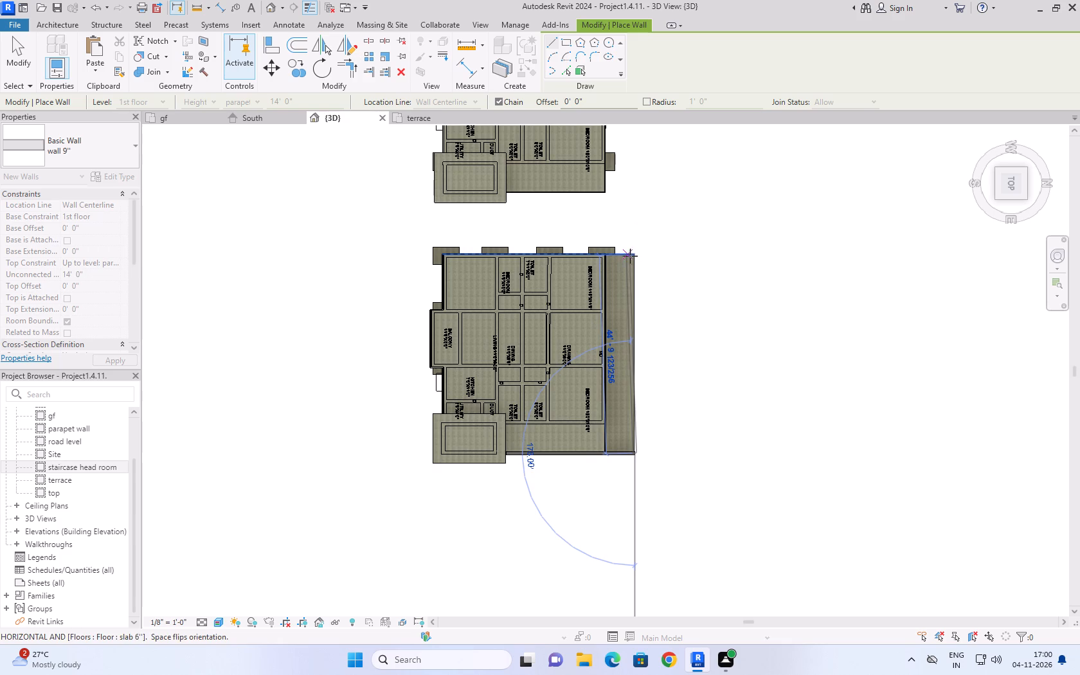
click(636, 255)
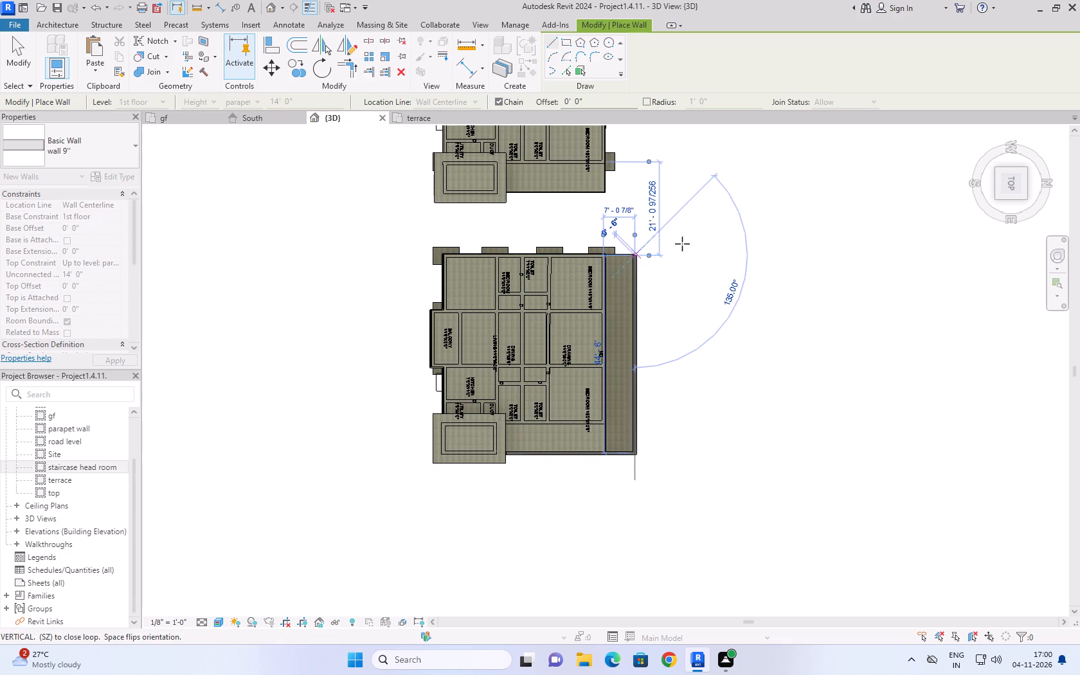
click(601, 256)
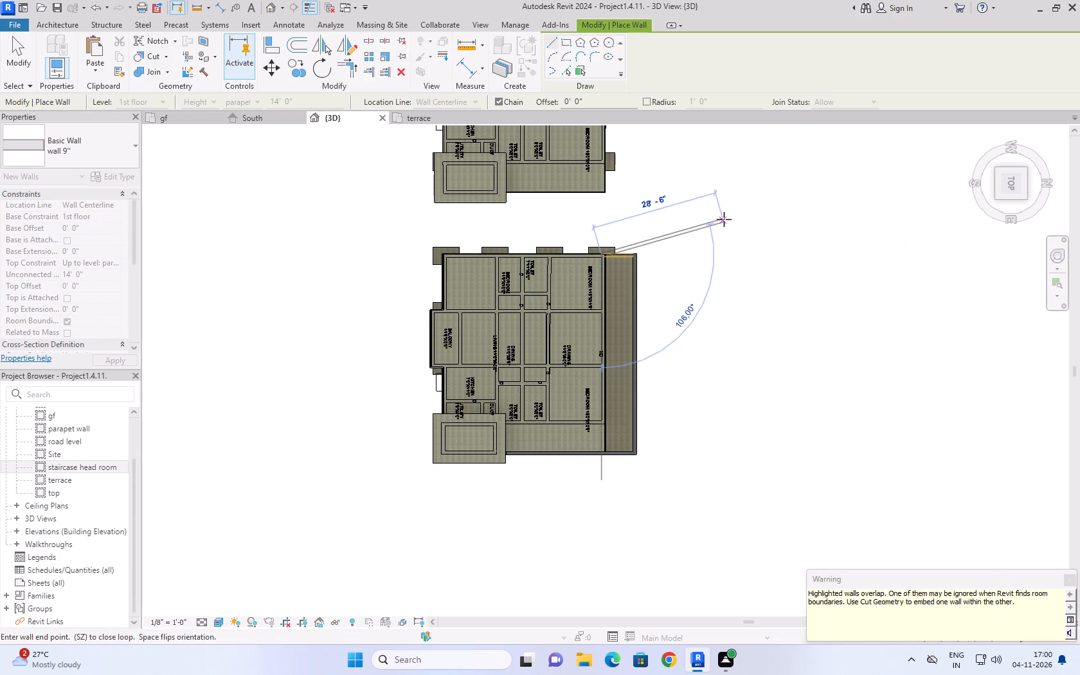
key(Escape)
click(1070, 576)
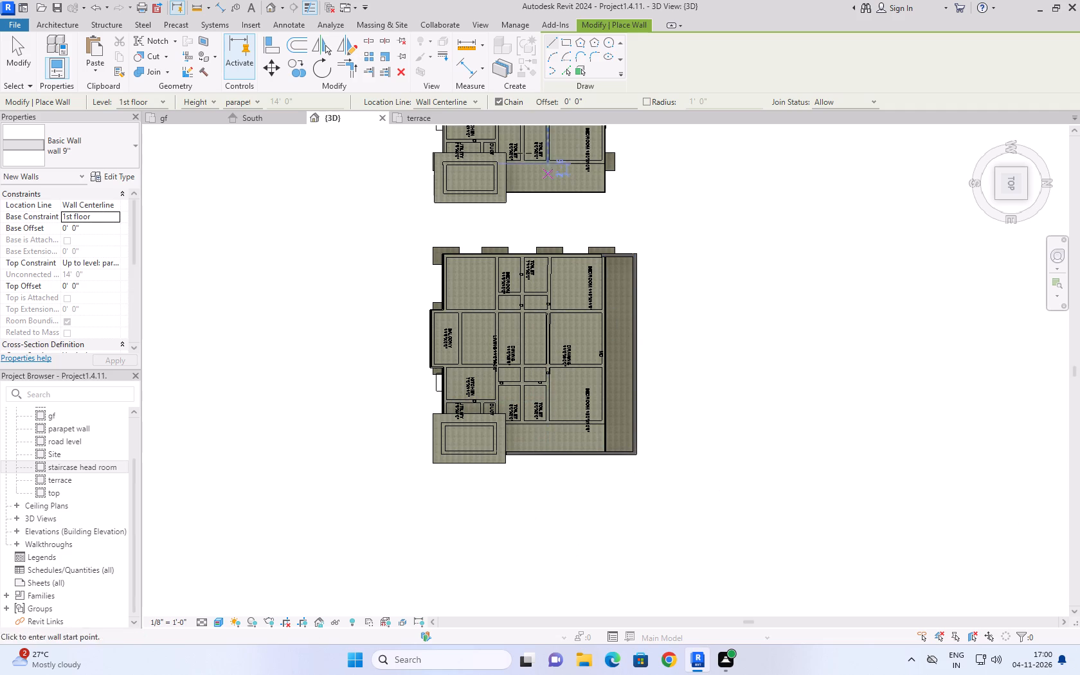
Set the new staircase-side and rear 1st floor walls to an Unconnected top constraint with a height of 3'.
click(419, 120)
click(355, 117)
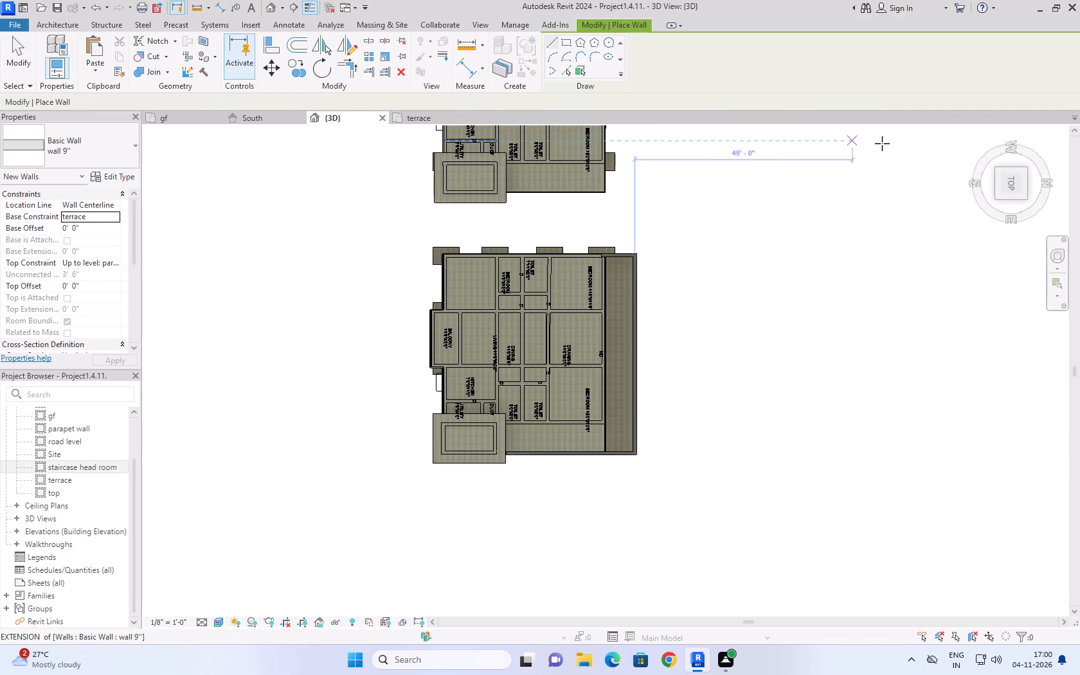
click(986, 134)
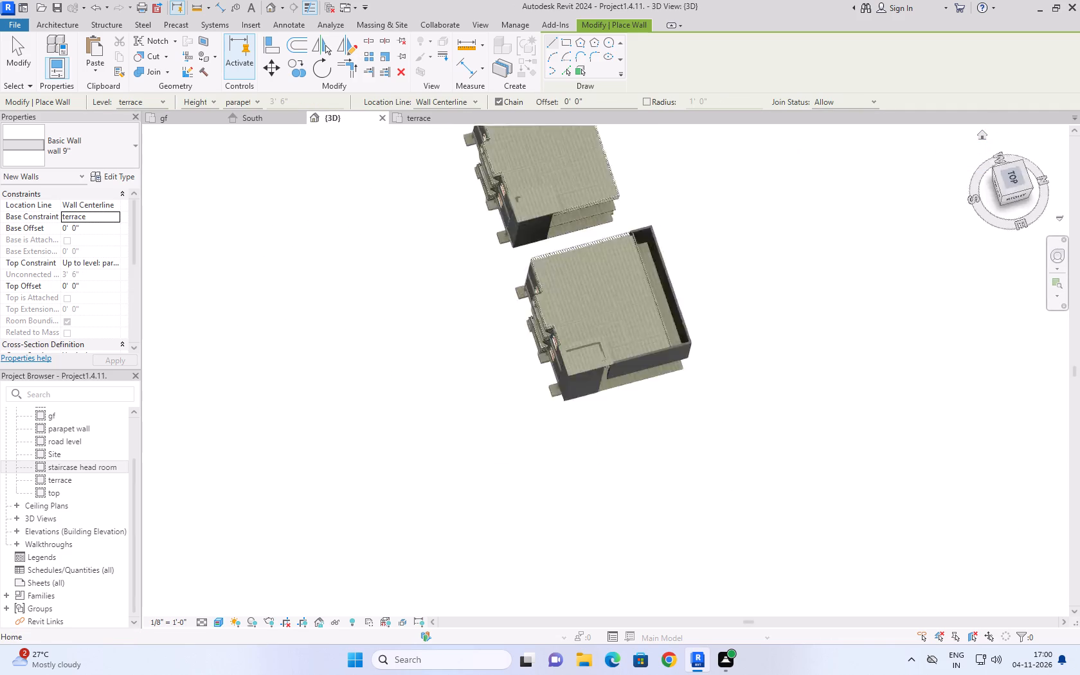
scroll(769, 399, down, 2)
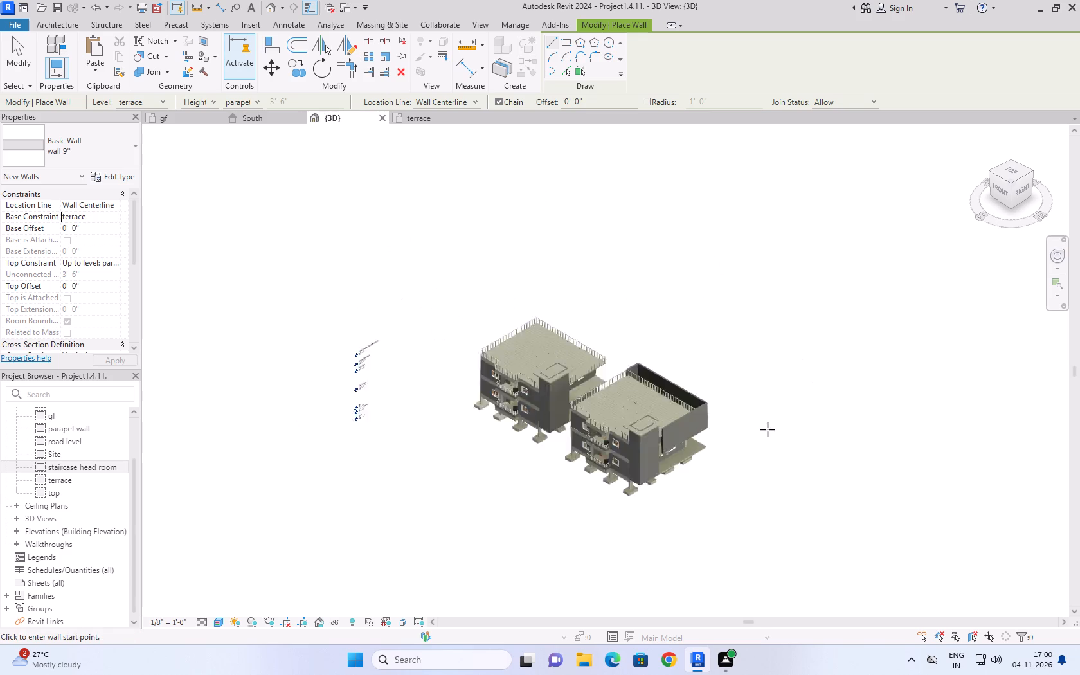
scroll(768, 429, down, 2)
shift+middle_drag(851, 413, 849, 415)
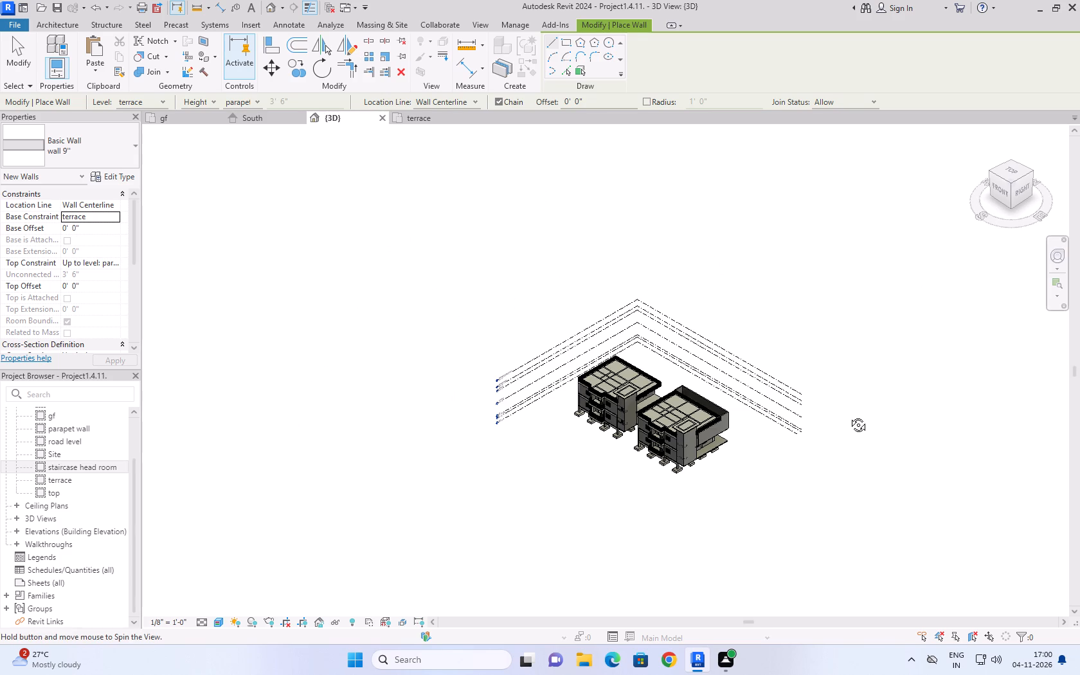
shift+middle_drag(849, 415, 623, 280)
scroll(629, 350, up, 4)
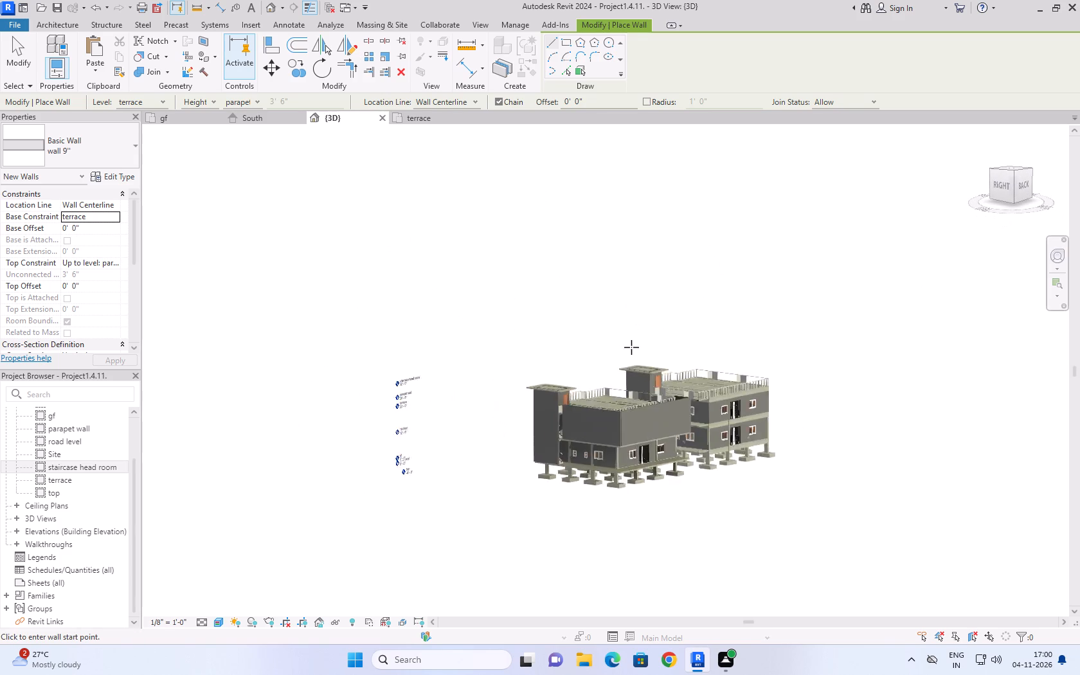
scroll(631, 347, up, 5)
key(Escape)
key(Escape)
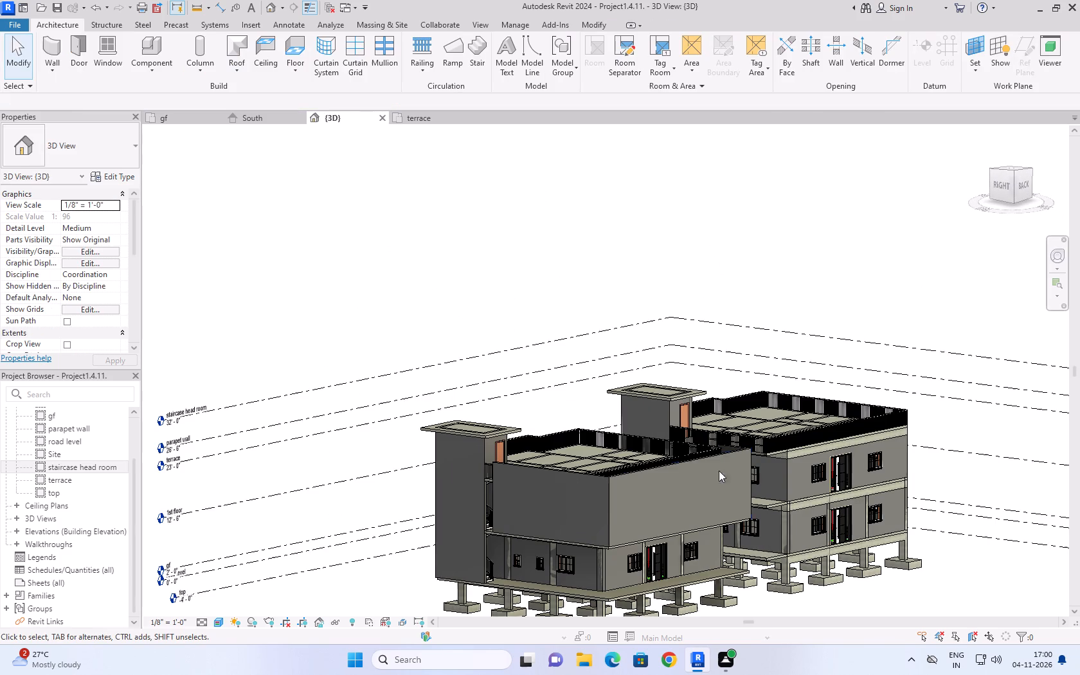
click(674, 466)
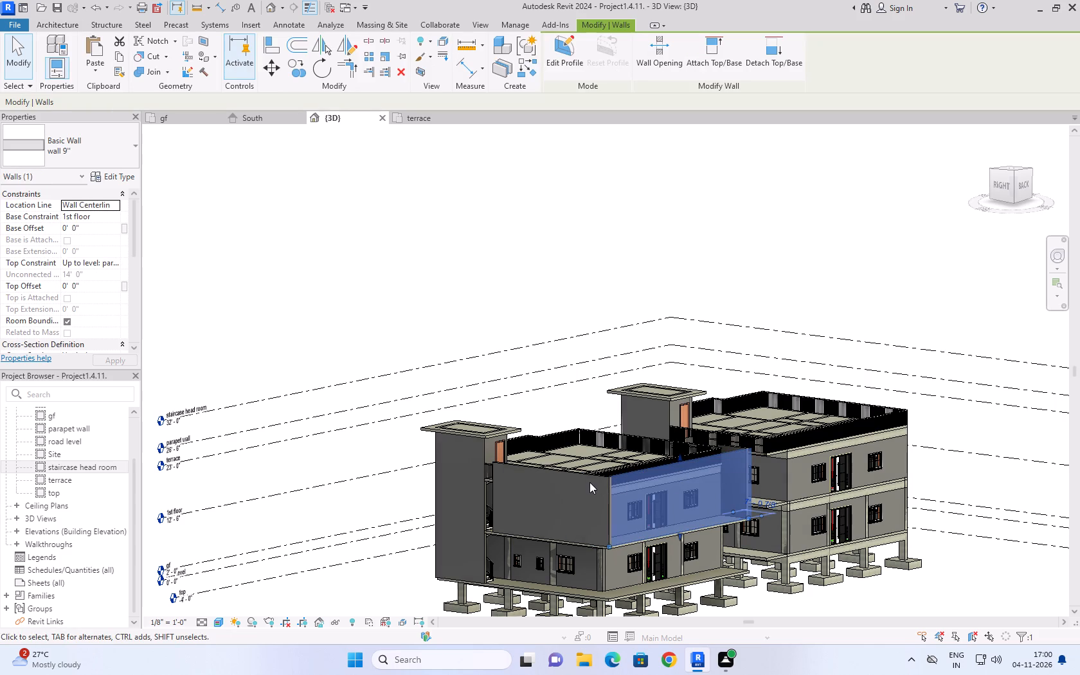
ctrl+click(589, 478)
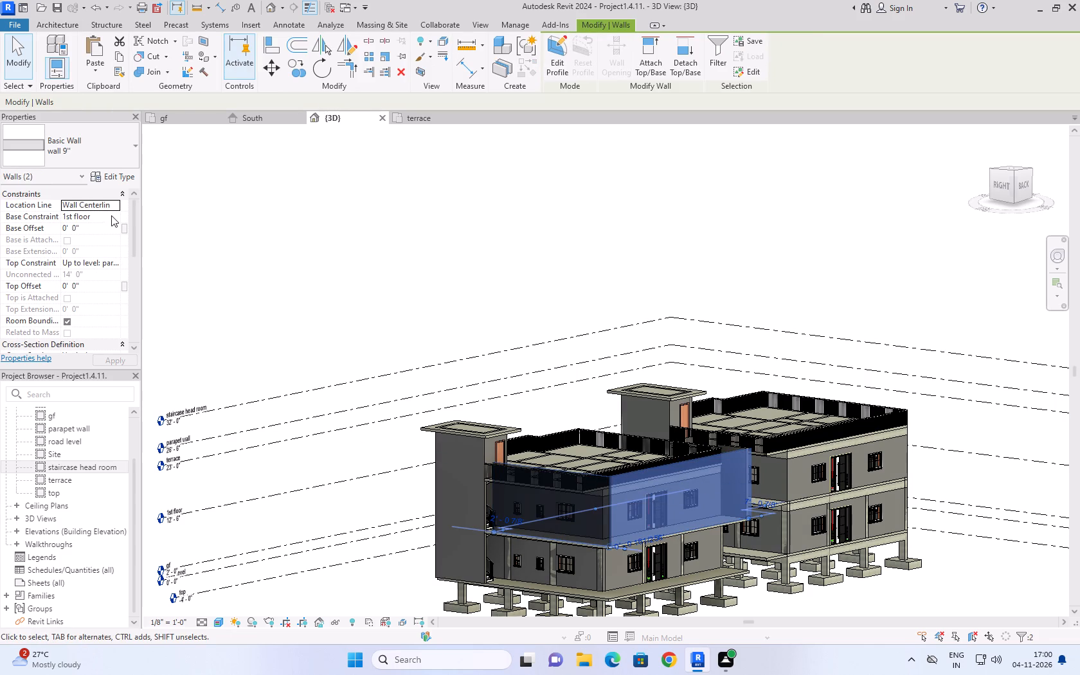
click(118, 260)
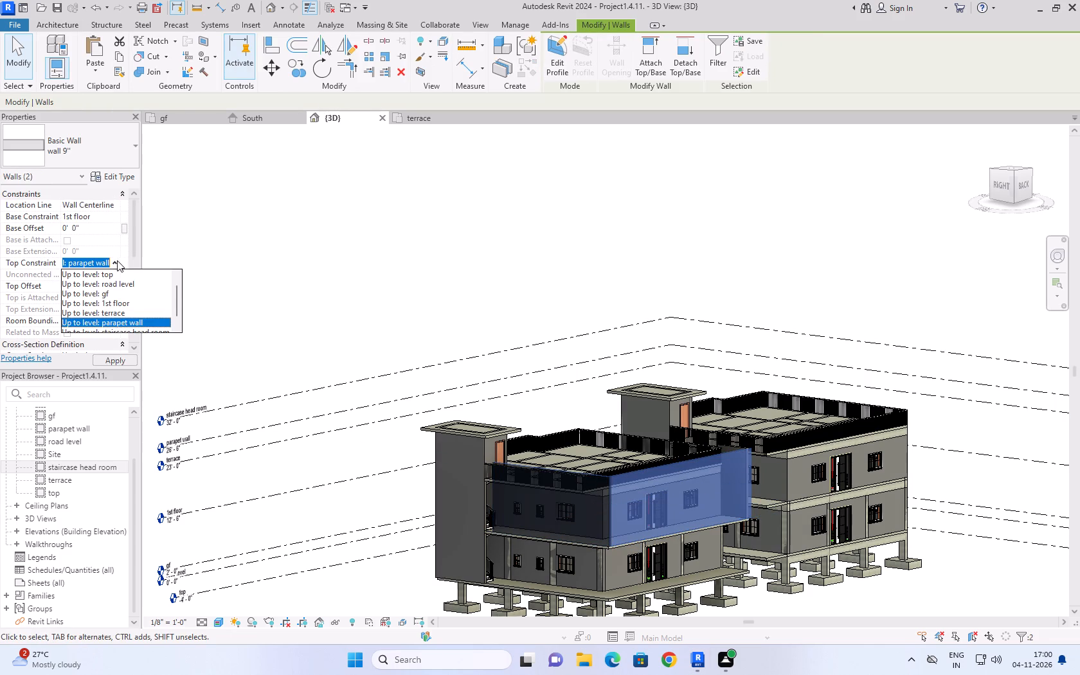
scroll(116, 272, up, 4)
click(116, 272)
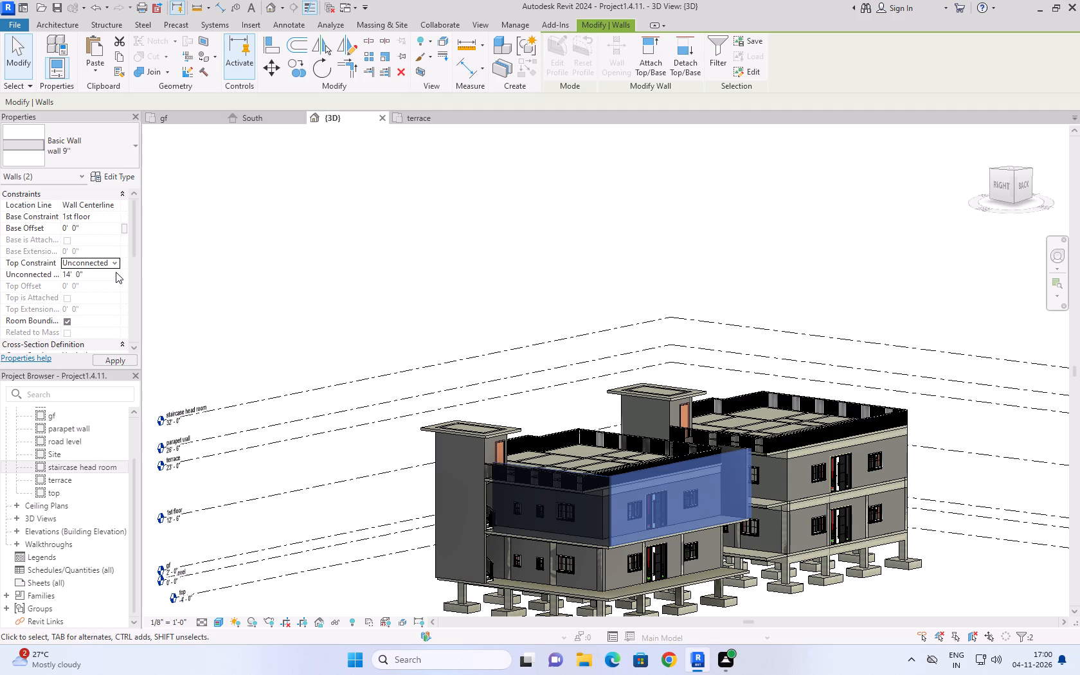
click(116, 272)
text(3')
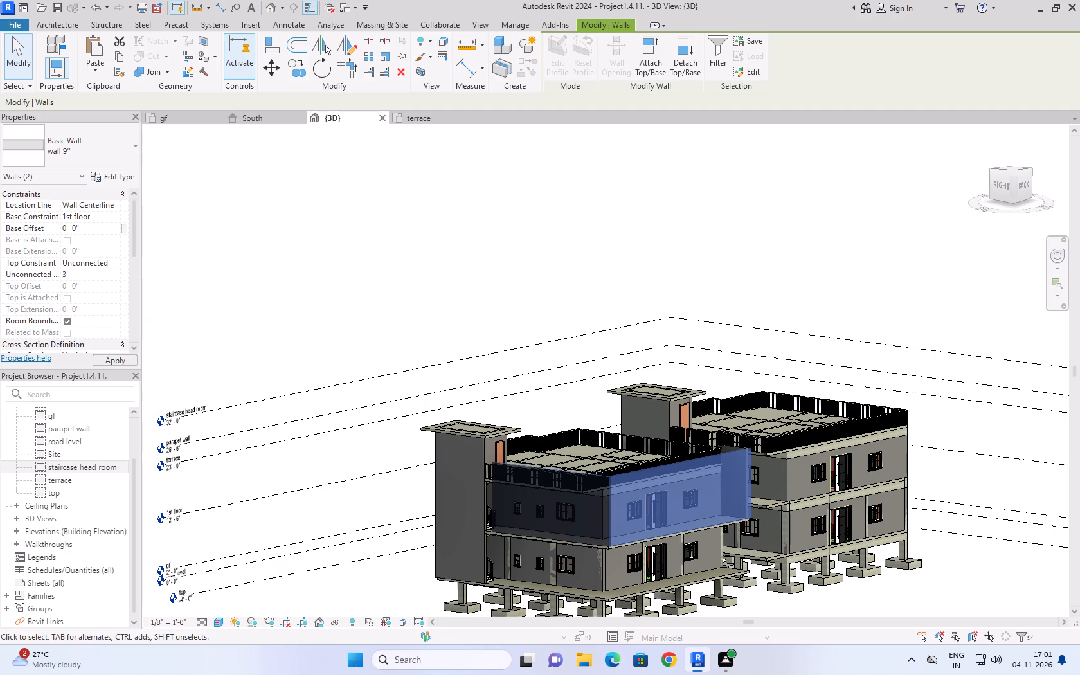
click(111, 357)
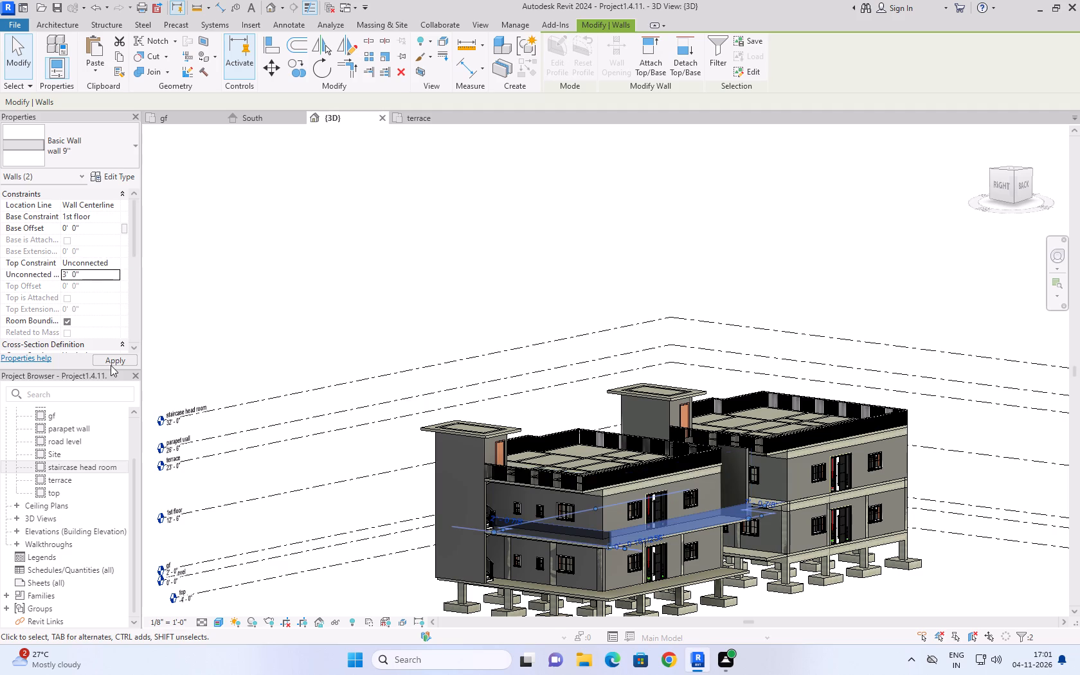
Set the remaining 1st floor wall on the overhang's side facing the other building to an Unconnected top constraint with a height of 3'.
click(607, 234)
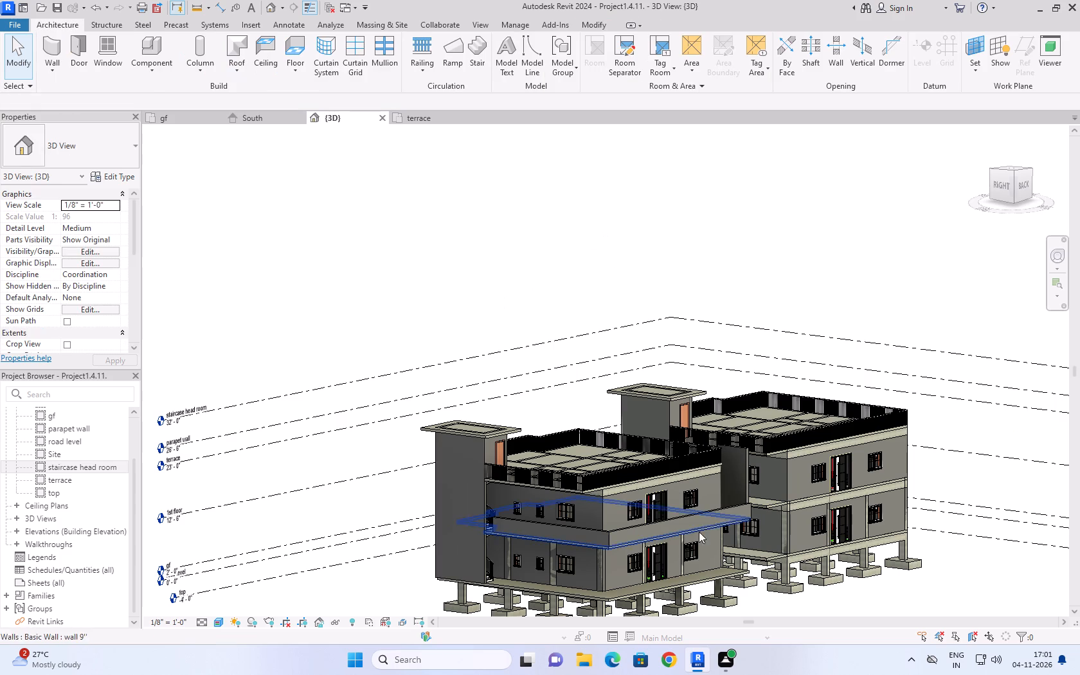
scroll(752, 530, up, 8)
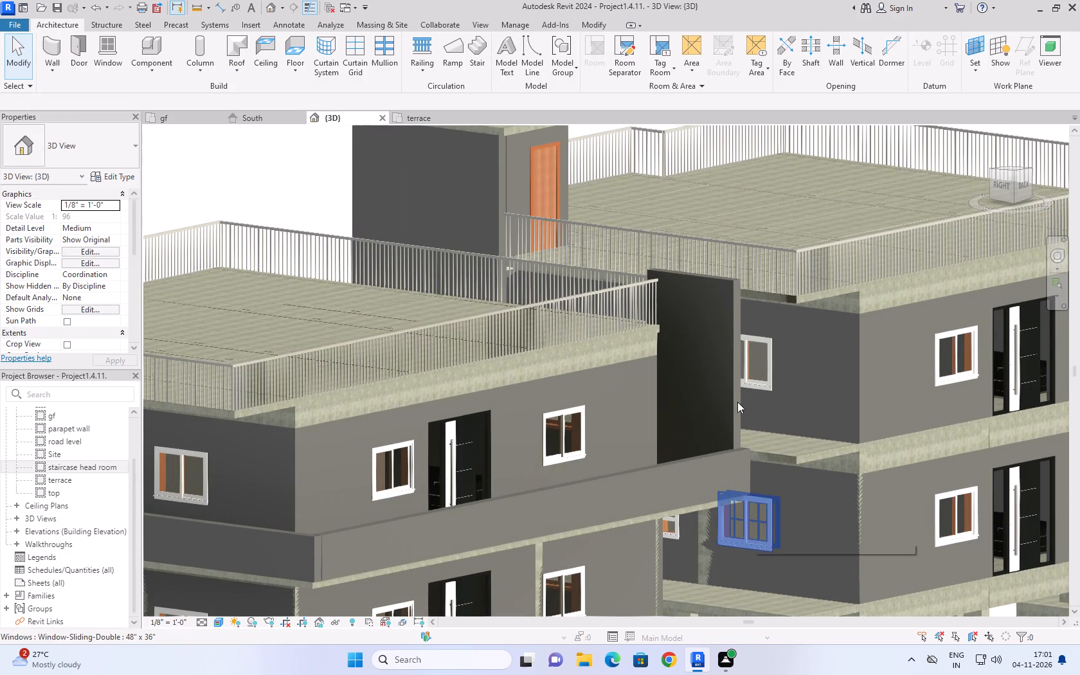
click(735, 377)
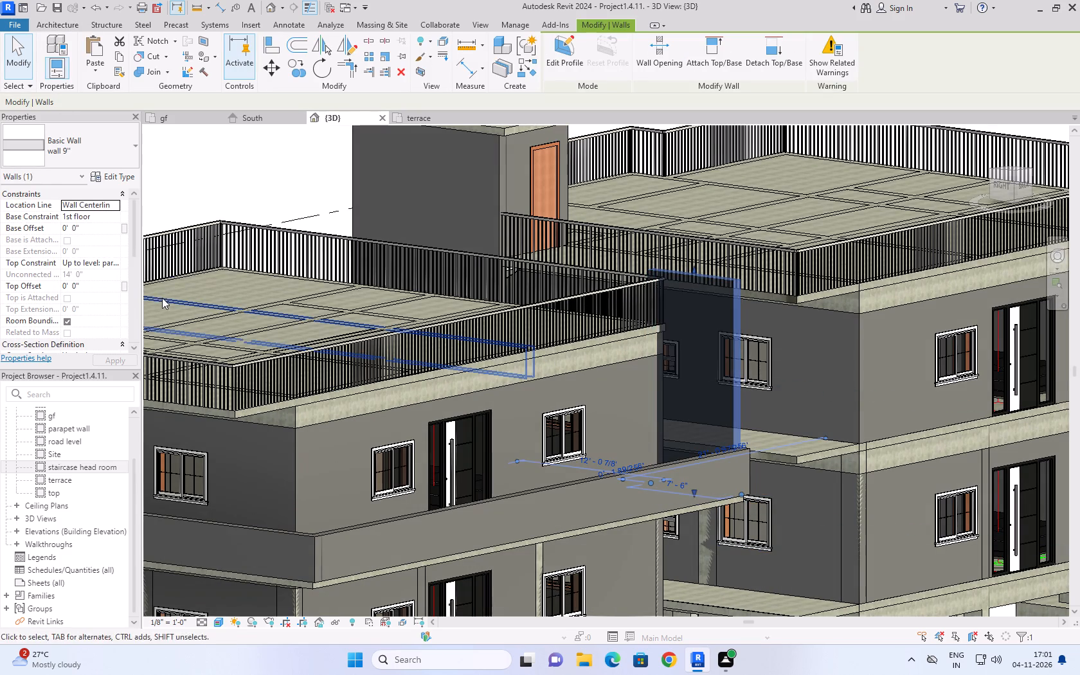
click(113, 263)
scroll(99, 280, up, 6)
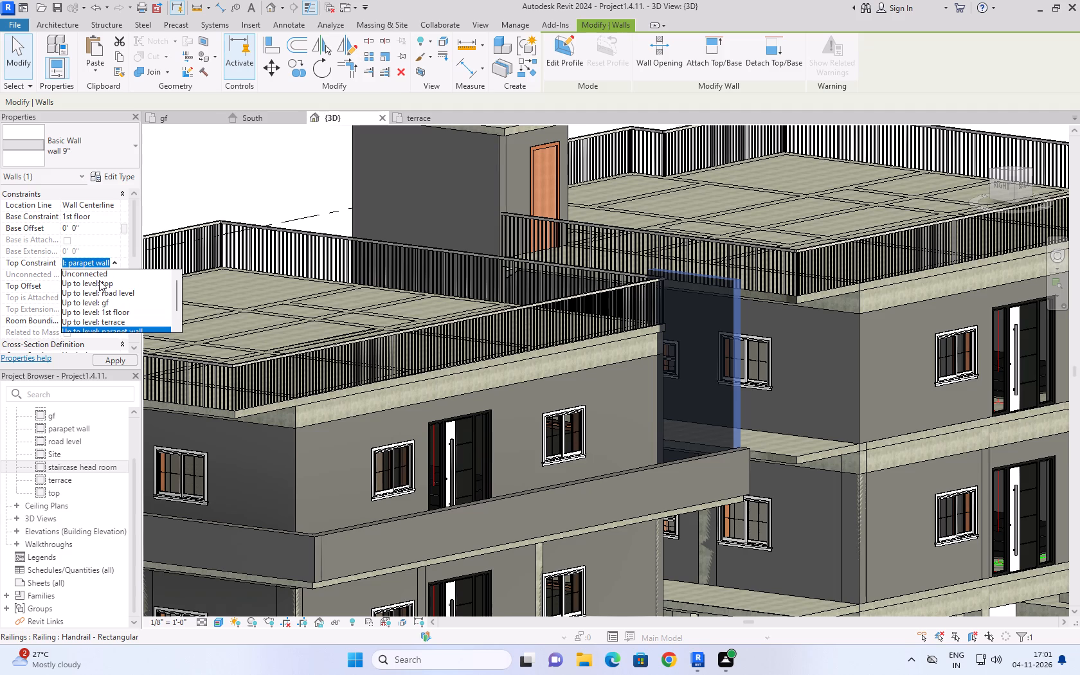
click(100, 273)
click(100, 273)
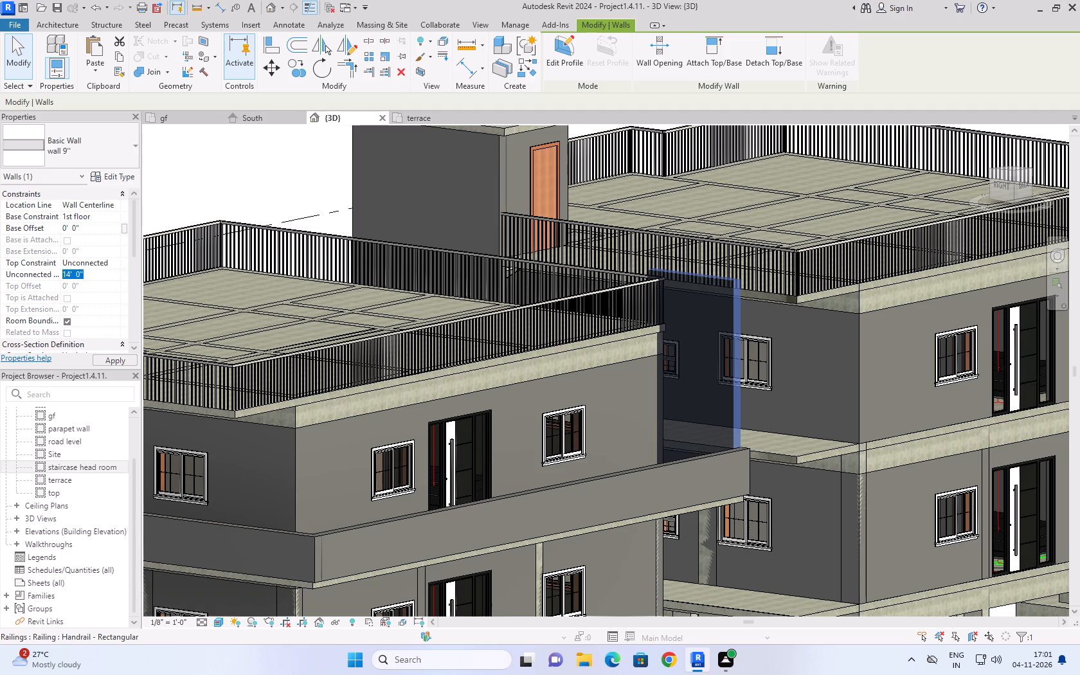
text(3;)
key(BackSpace)
key(apostrophe)
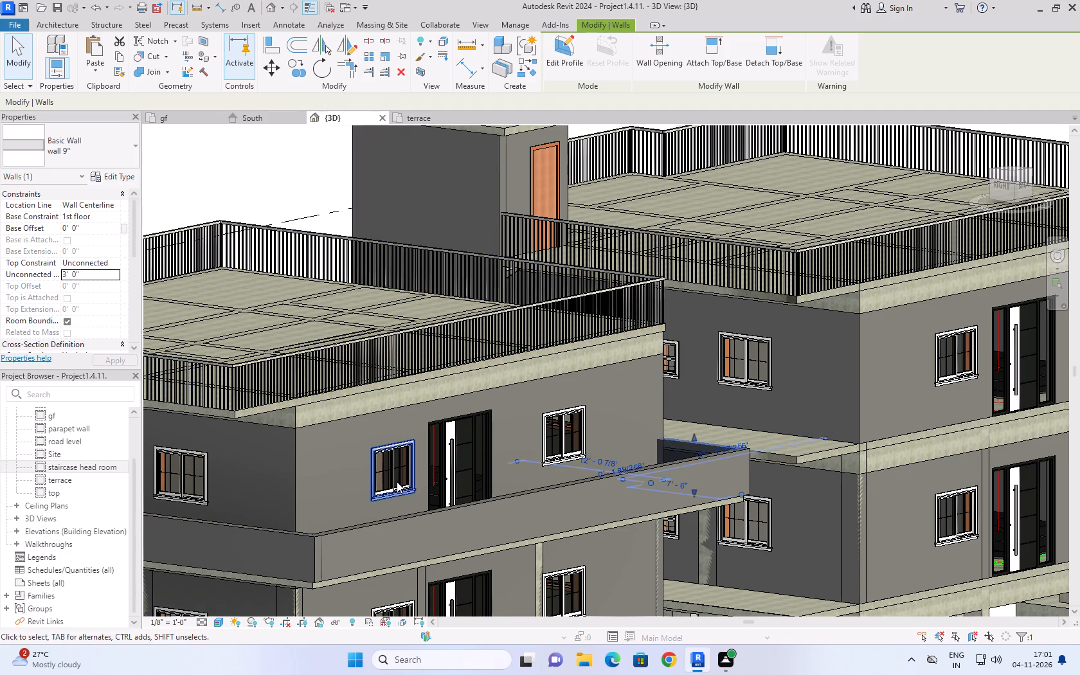
scroll(454, 355, down, 6)
scroll(504, 375, down, 1)
click(663, 560)
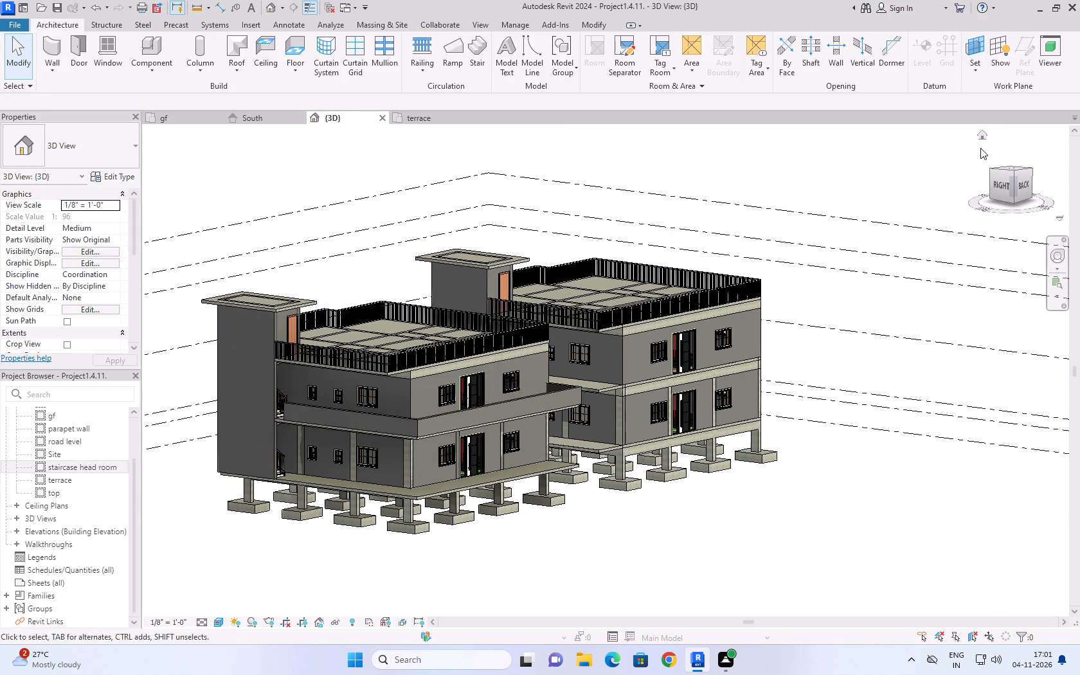
Examine the nearer building's 1st floor overhang and its low parapet walls from the home view and from above.
click(982, 139)
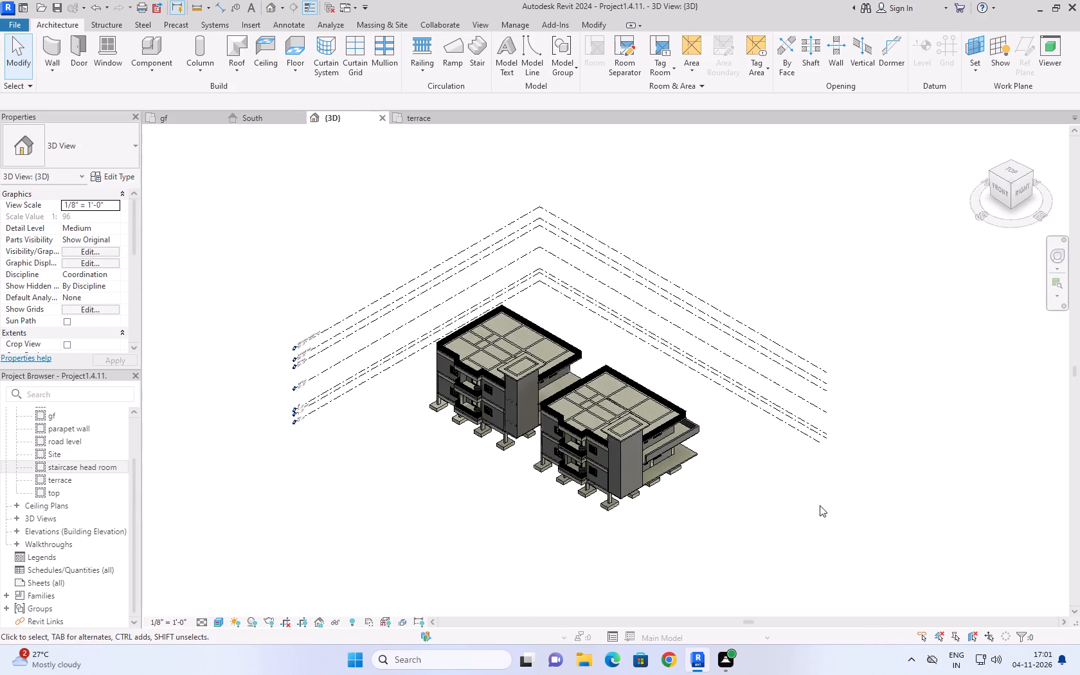
scroll(703, 507, up, 8)
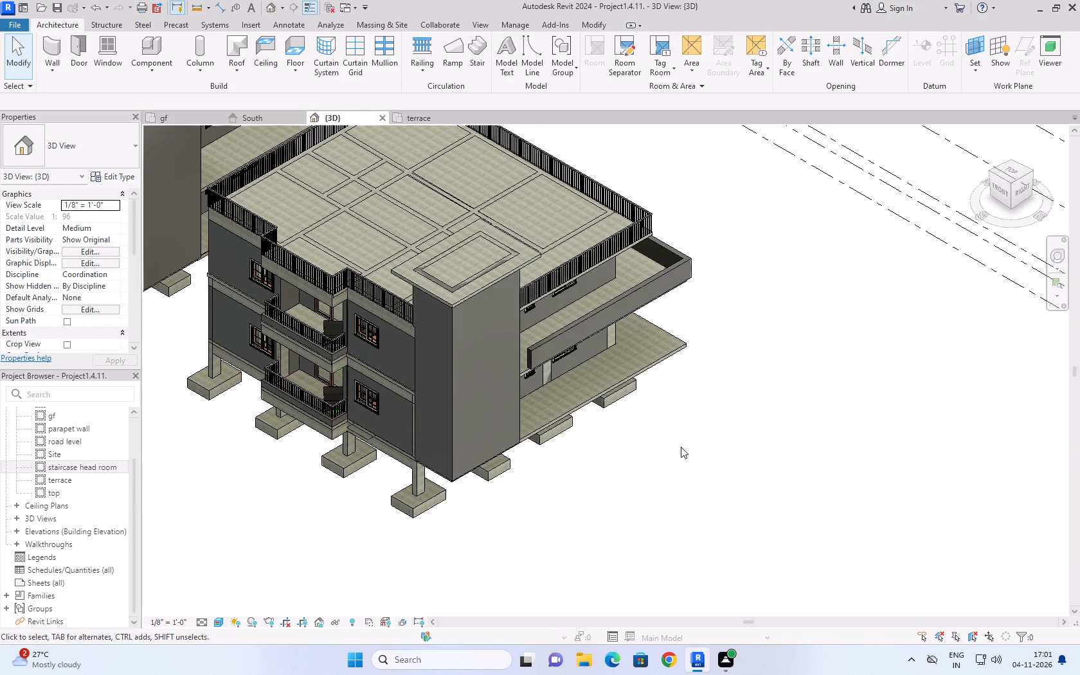
scroll(732, 382, up, 3)
shift+middle_drag(734, 369, 685, 385)
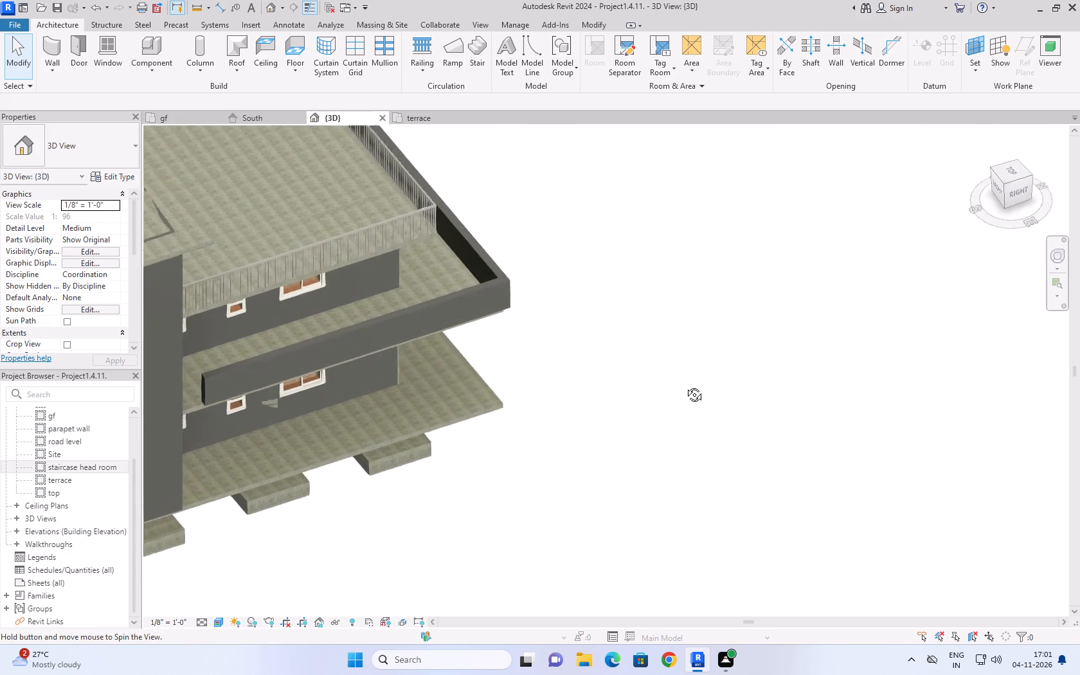
shift+middle_drag(685, 385, 675, 368)
shift+middle_drag(721, 379, 730, 460)
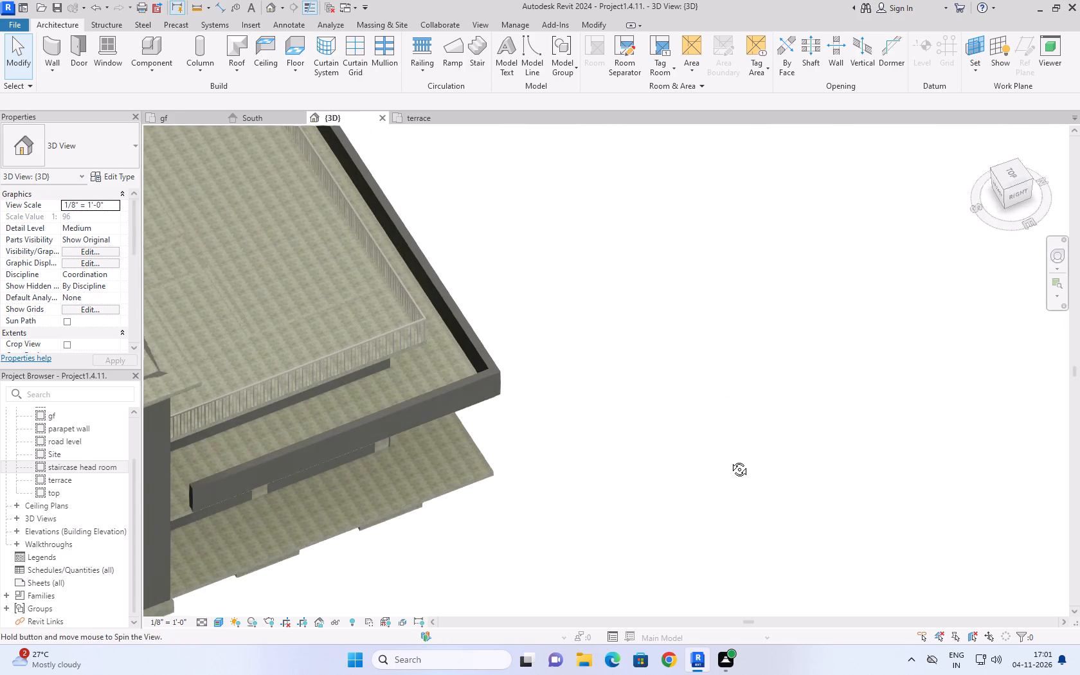
shift+middle_drag(730, 460, 733, 456)
shift+middle_drag(759, 346, 834, 383)
shift+scroll(775, 397, down, 1)
right_drag(748, 339, 749, 339)
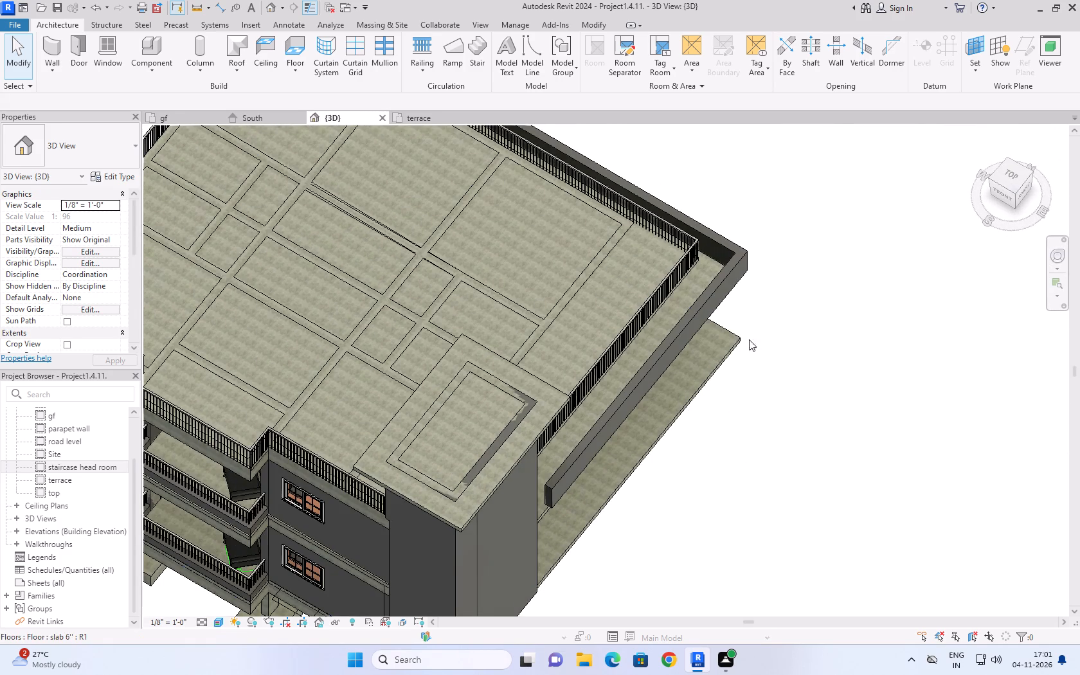
right_drag(749, 339, 748, 447)
Extend the staircase-side 1st floor parapet wall to the slab corner at the staircase wall, closing the gap.
shift+middle_drag(753, 447, 479, 487)
shift+scroll(754, 447, down, 1)
scroll(539, 455, down, 12)
shift+middle_drag(384, 449, 420, 315)
shift+scroll(392, 429, up, 1)
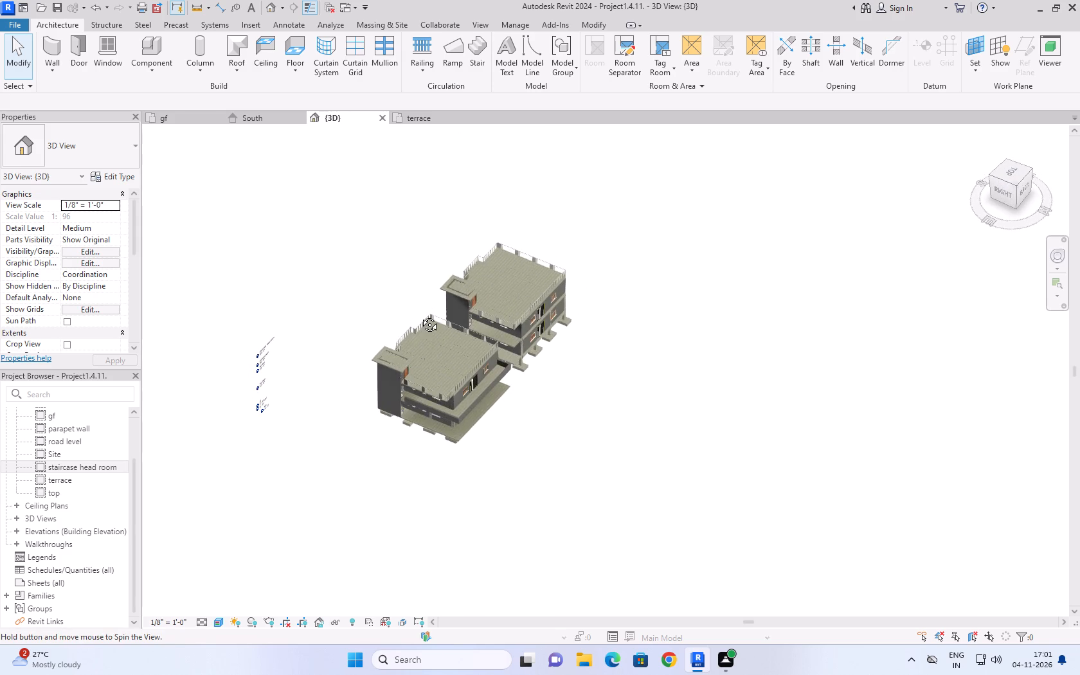
shift+middle_drag(420, 315, 420, 317)
scroll(412, 415, up, 18)
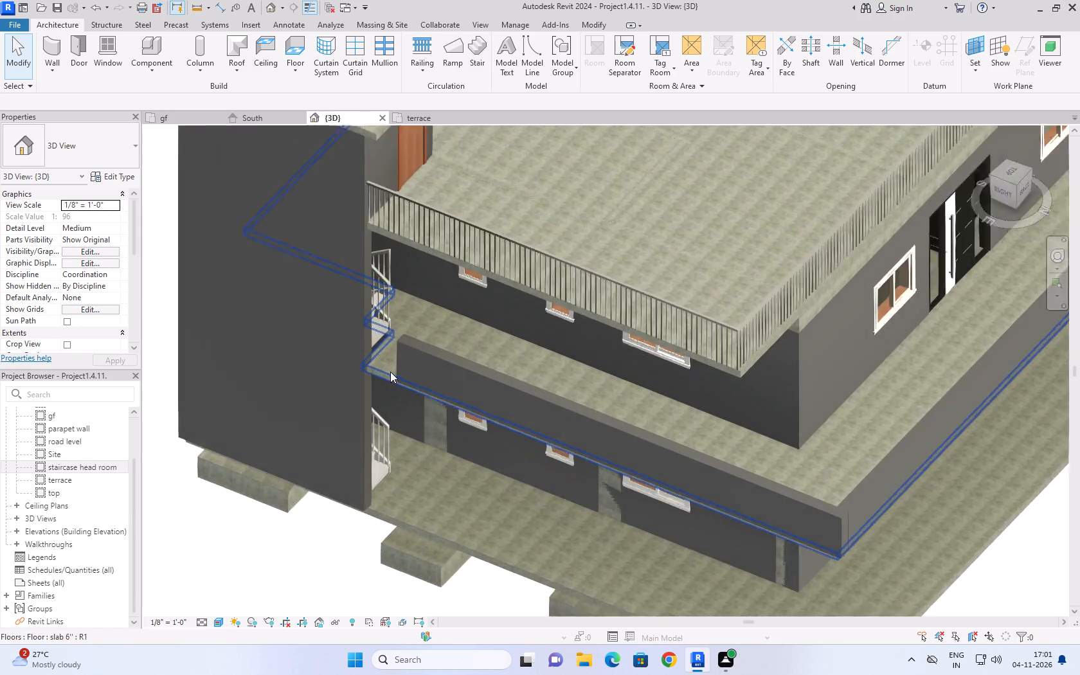
click(400, 349)
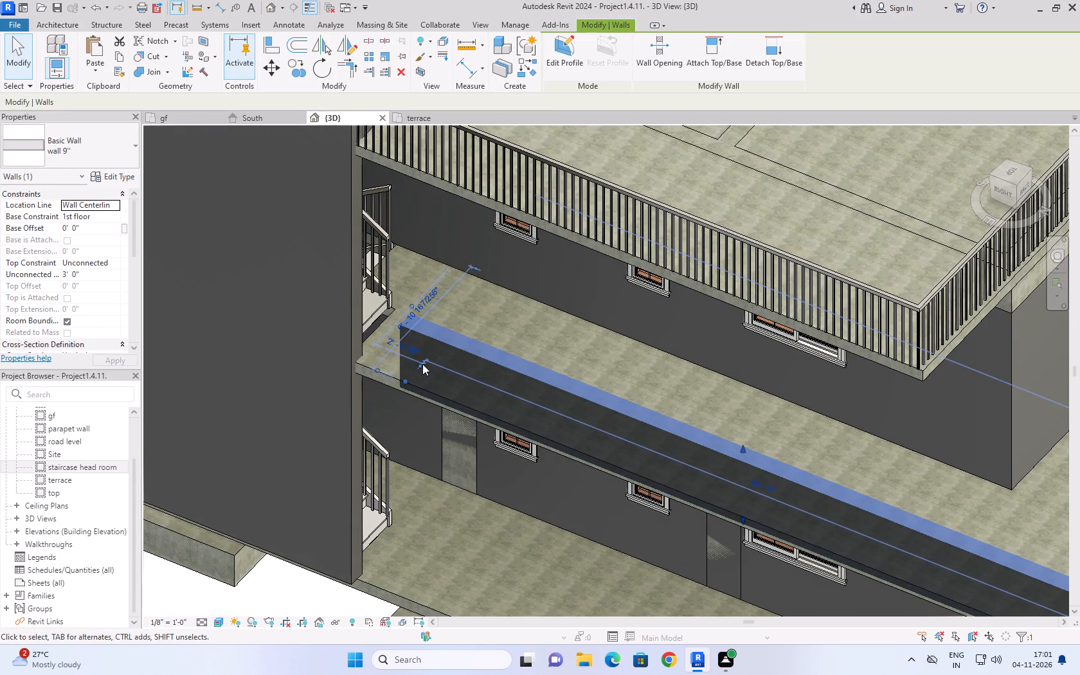
scroll(408, 374, up, 5)
drag(401, 389, 300, 352)
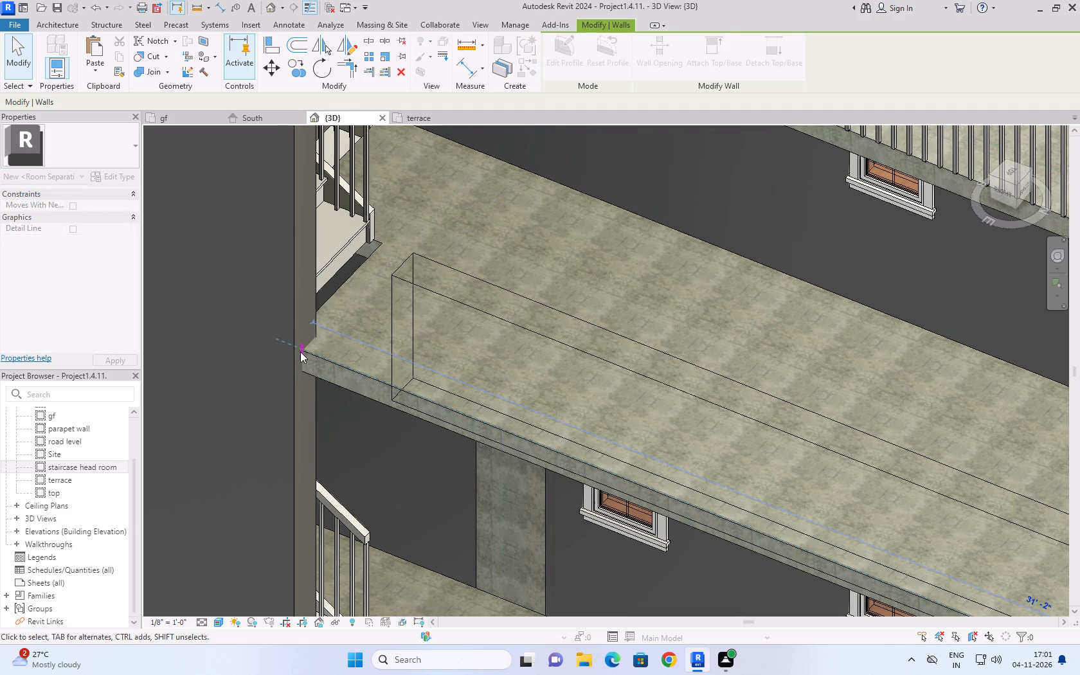
scroll(349, 421, down, 9)
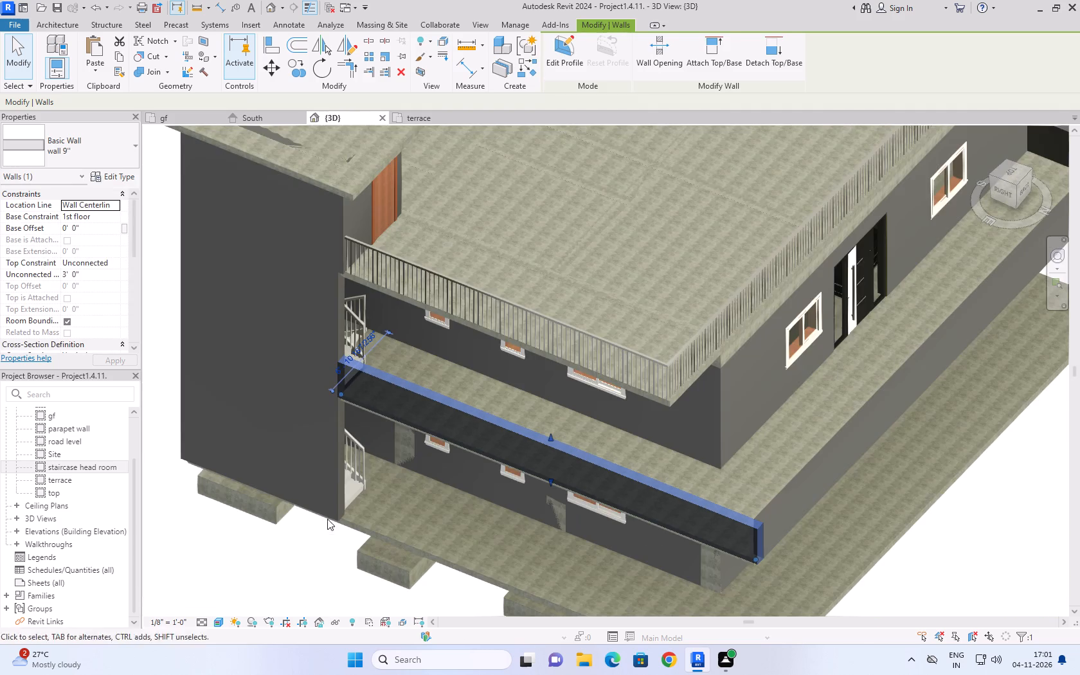
click(225, 561)
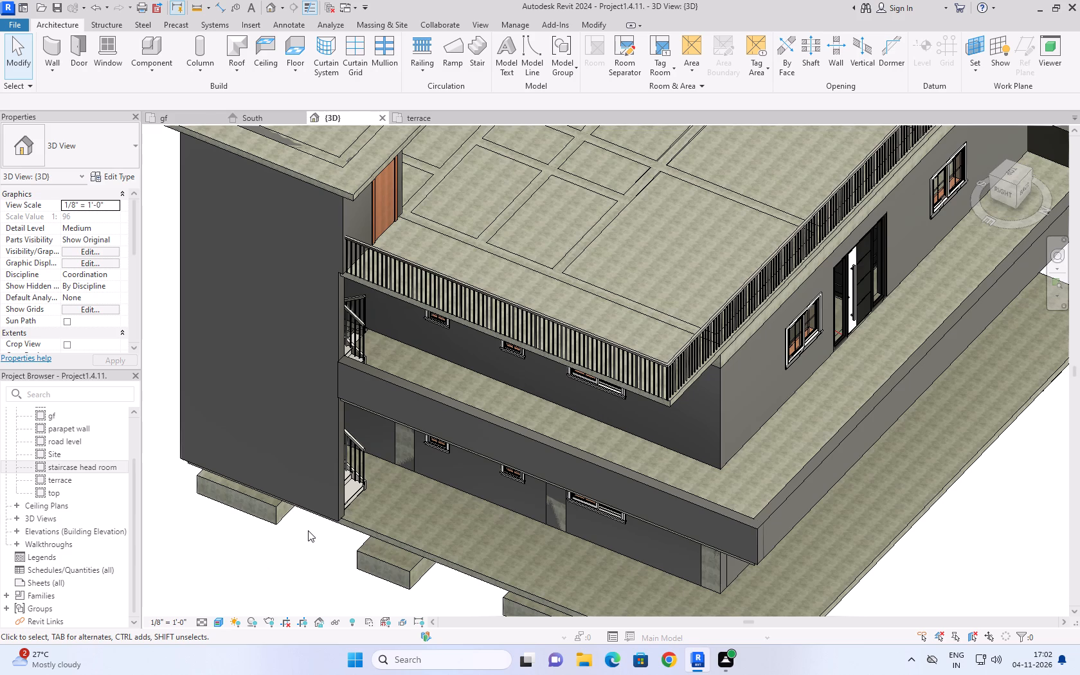
Change the nearer building's outer staircase wall beside the stair flights to the Curtain Wall 1 type.
click(273, 562)
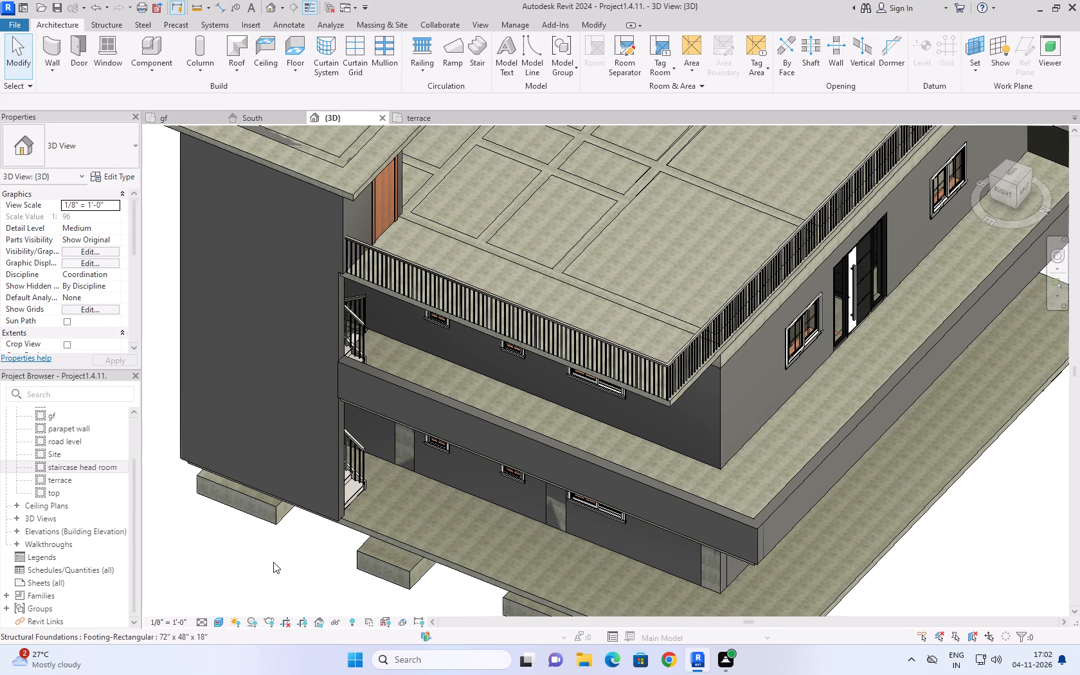
click(339, 439)
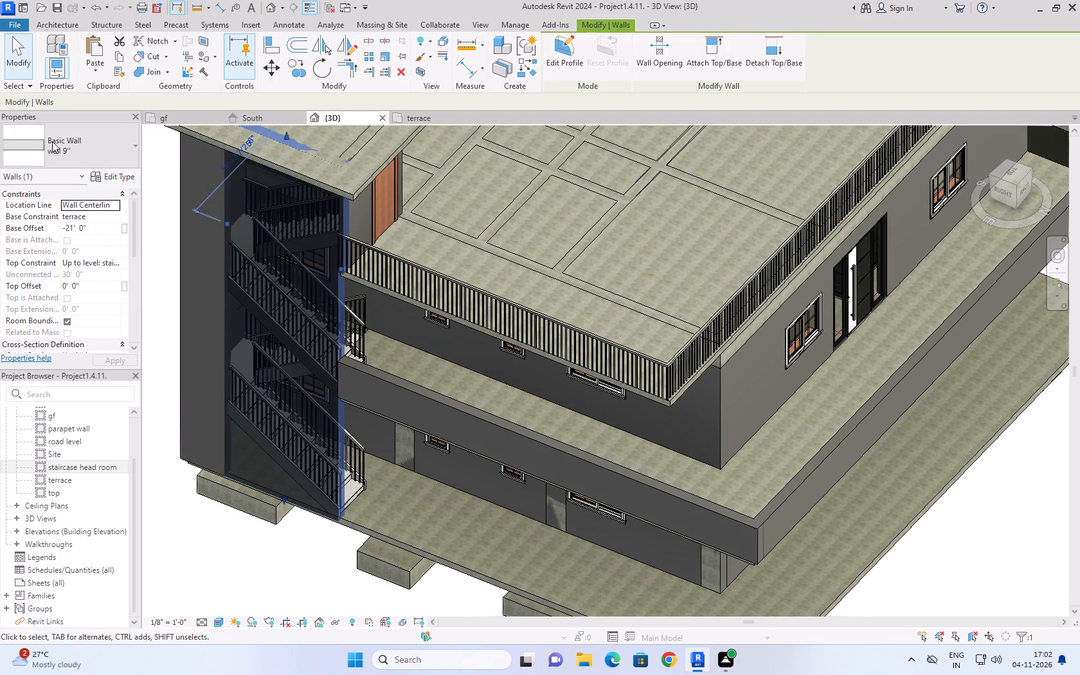
click(111, 139)
scroll(73, 330, down, 5)
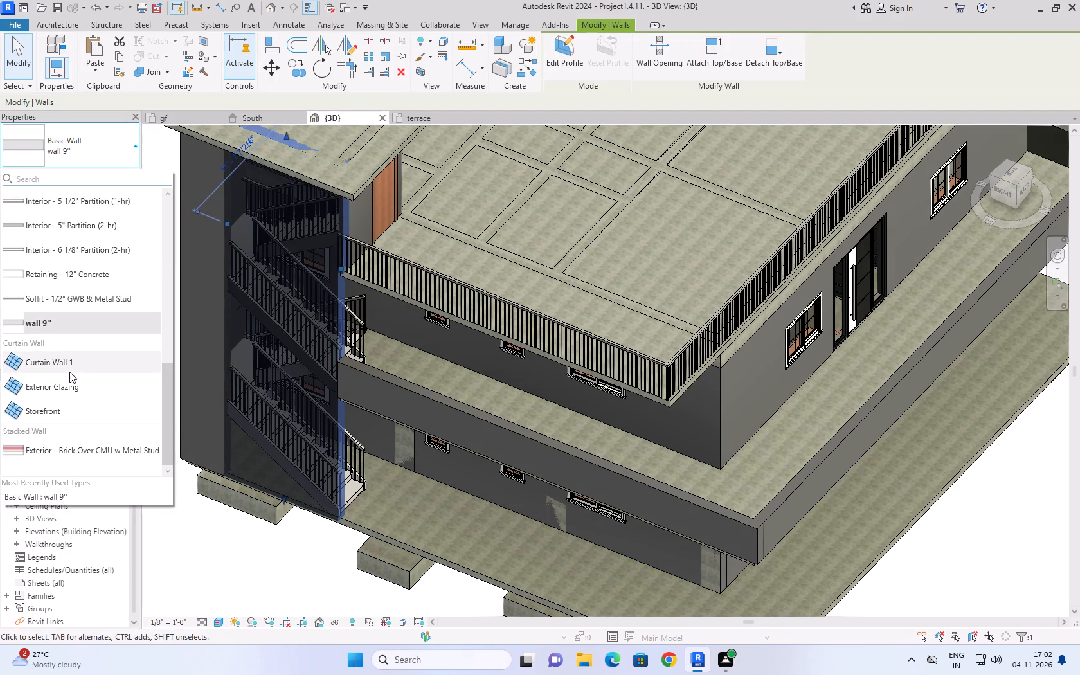
click(69, 372)
click(294, 585)
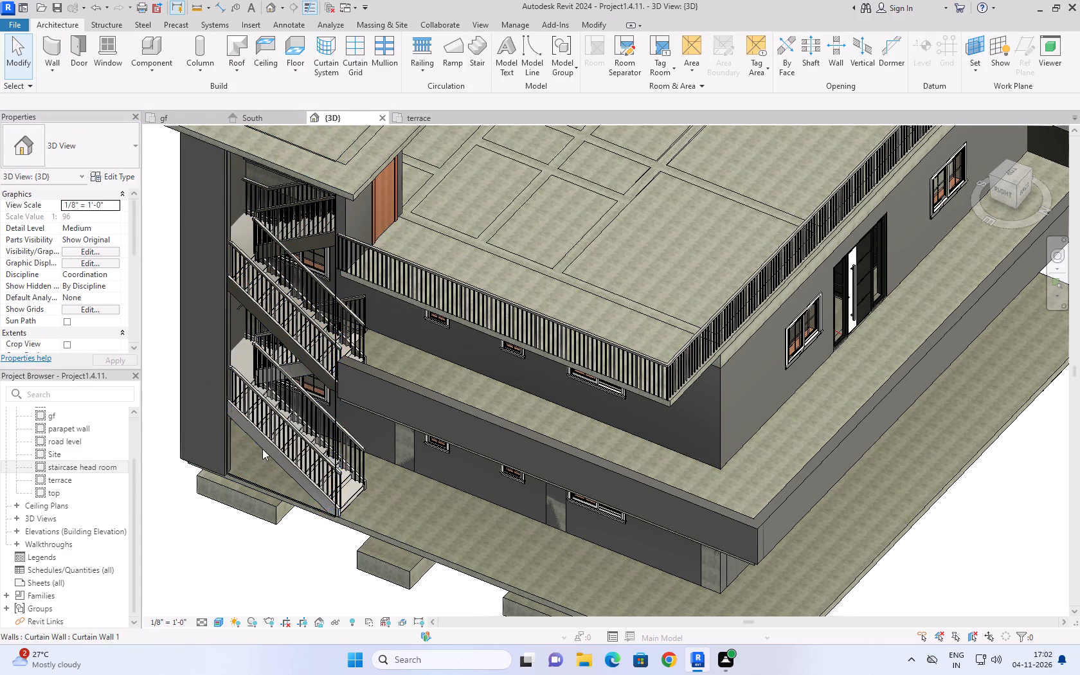
Change the adjoining narrow outer staircase wall beside the landings to the Curtain Wall 1 type.
click(234, 537)
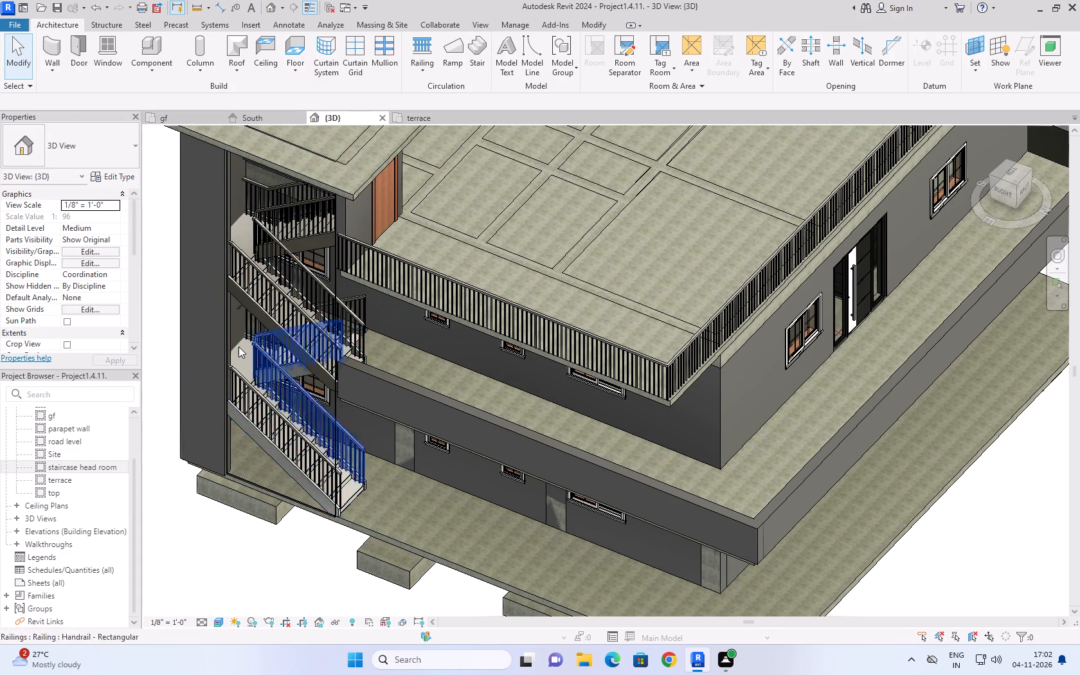
click(221, 339)
click(79, 137)
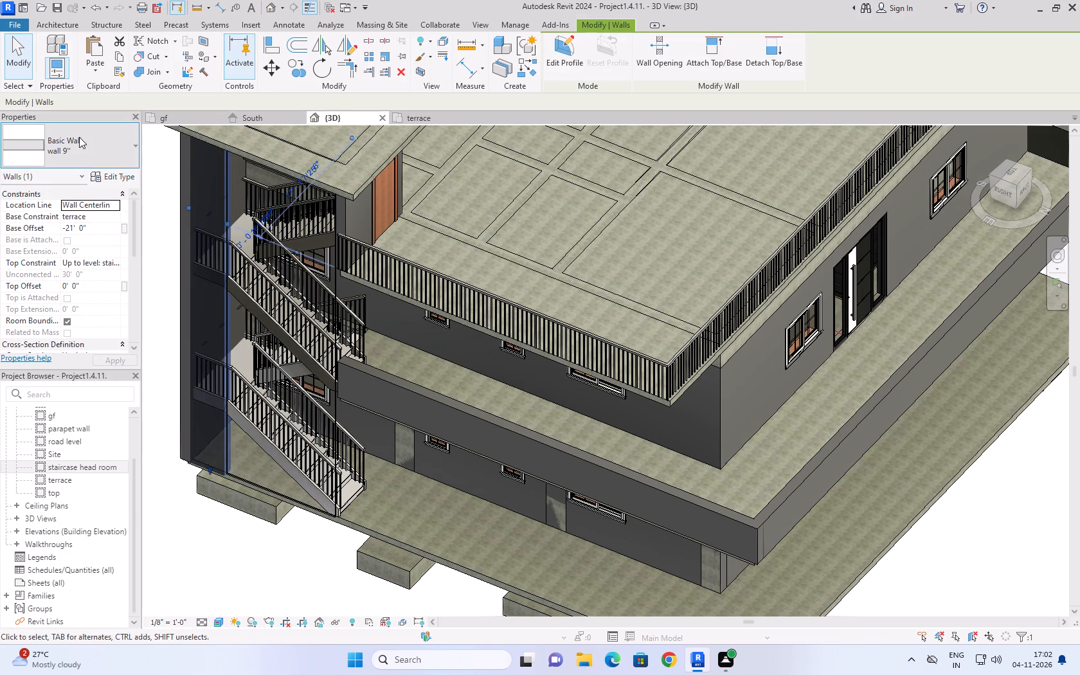
click(91, 346)
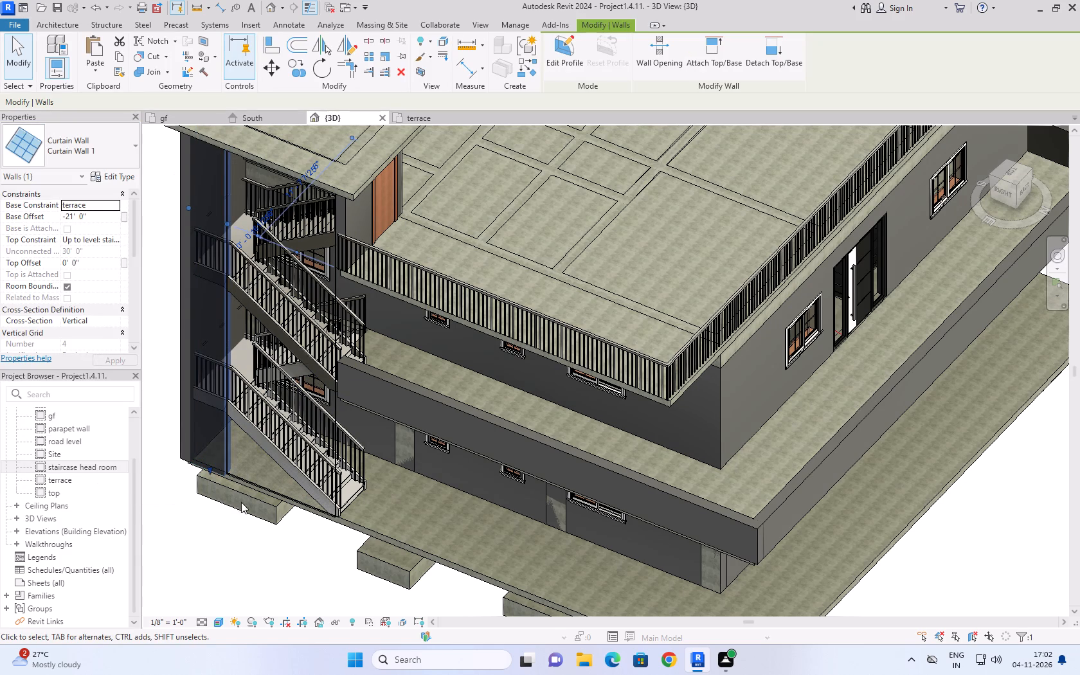
click(213, 541)
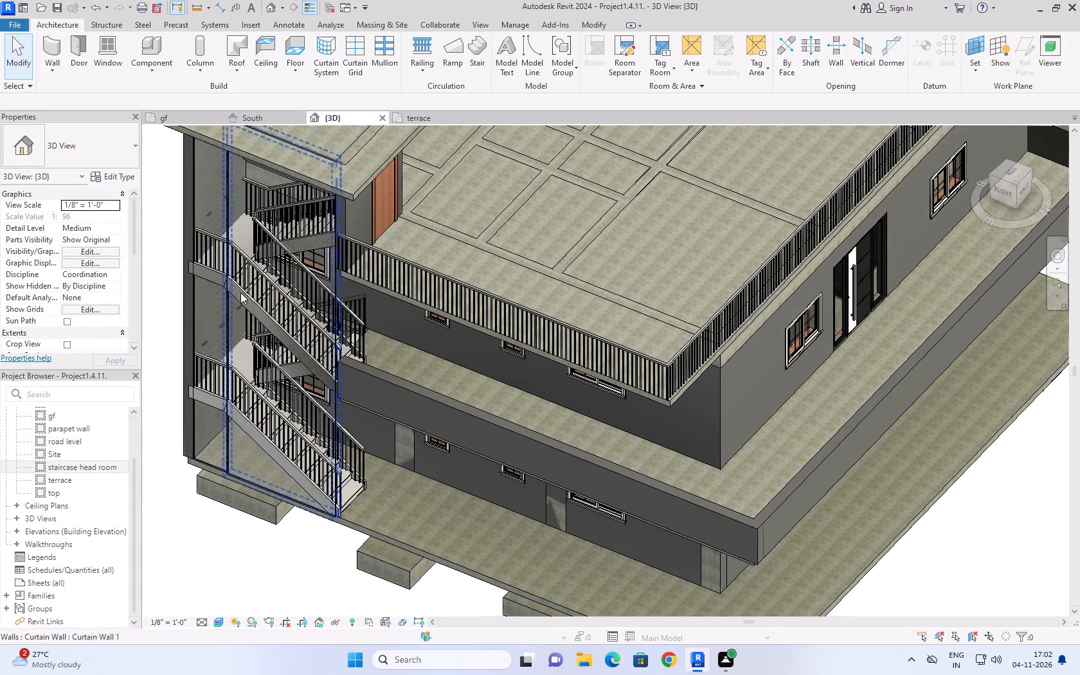
scroll(305, 572, down, 3)
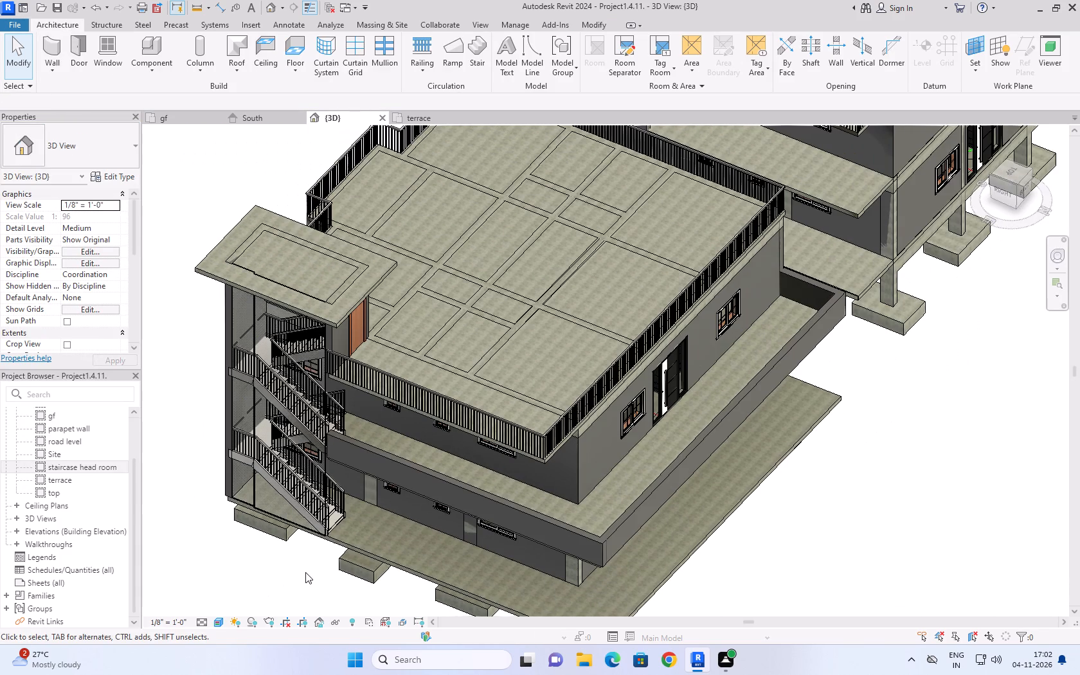
Examine the Curtain Wall 1 type parameters, including grid layouts and mullions, for the outer staircase wall beside the flights.
click(249, 419)
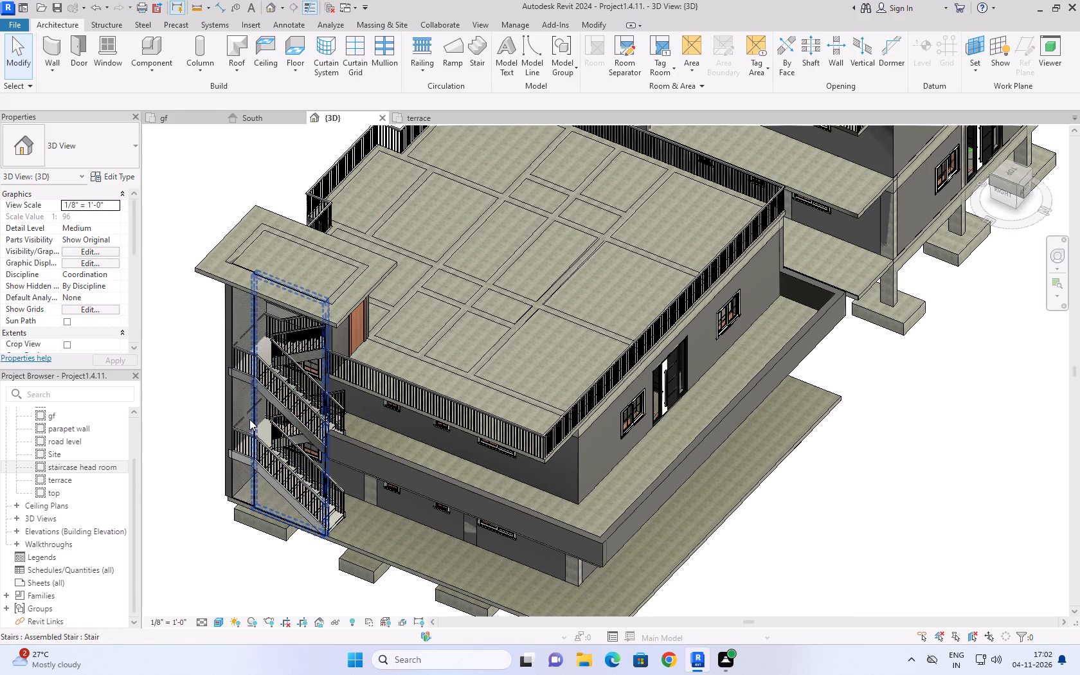
click(114, 179)
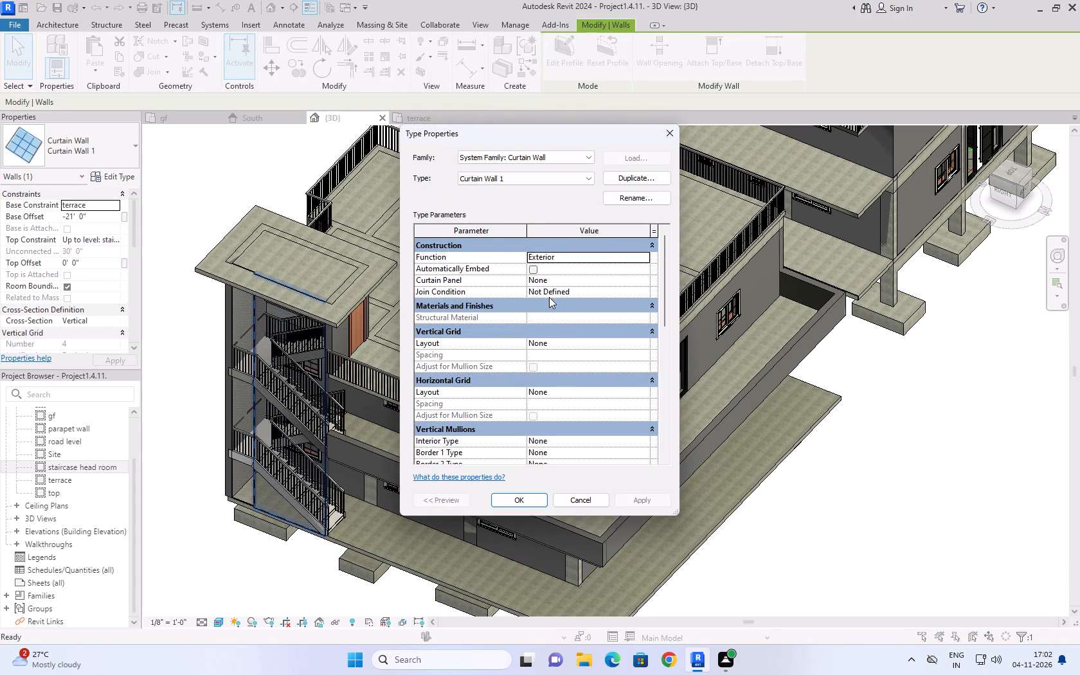
scroll(579, 367, down, 13)
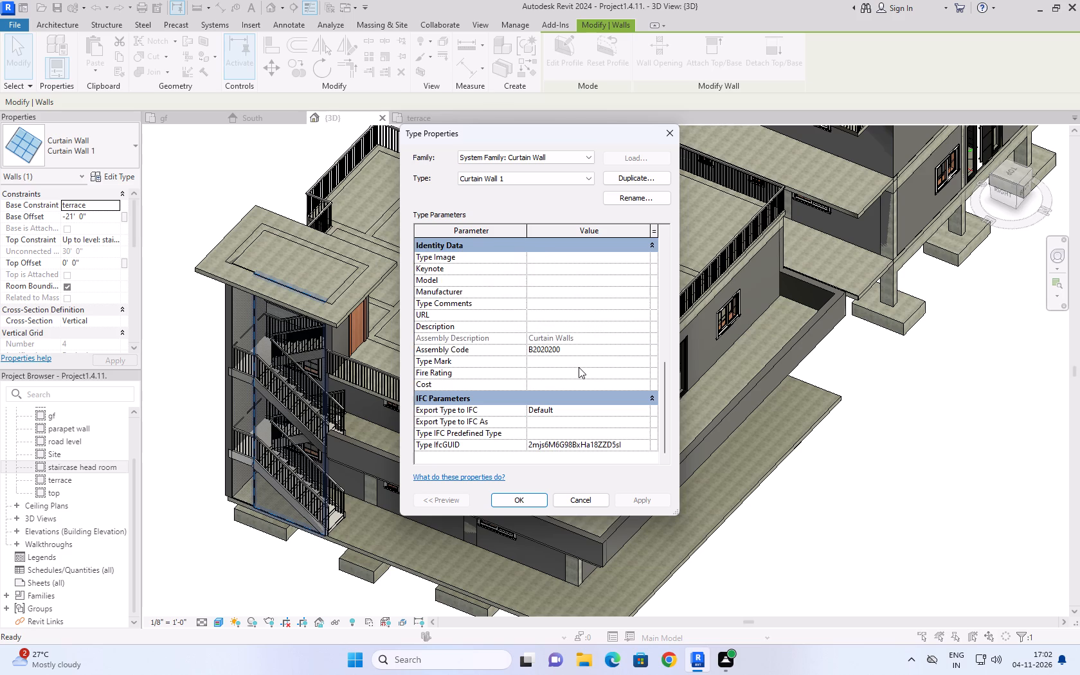
scroll(579, 367, down, 6)
scroll(579, 367, up, 13)
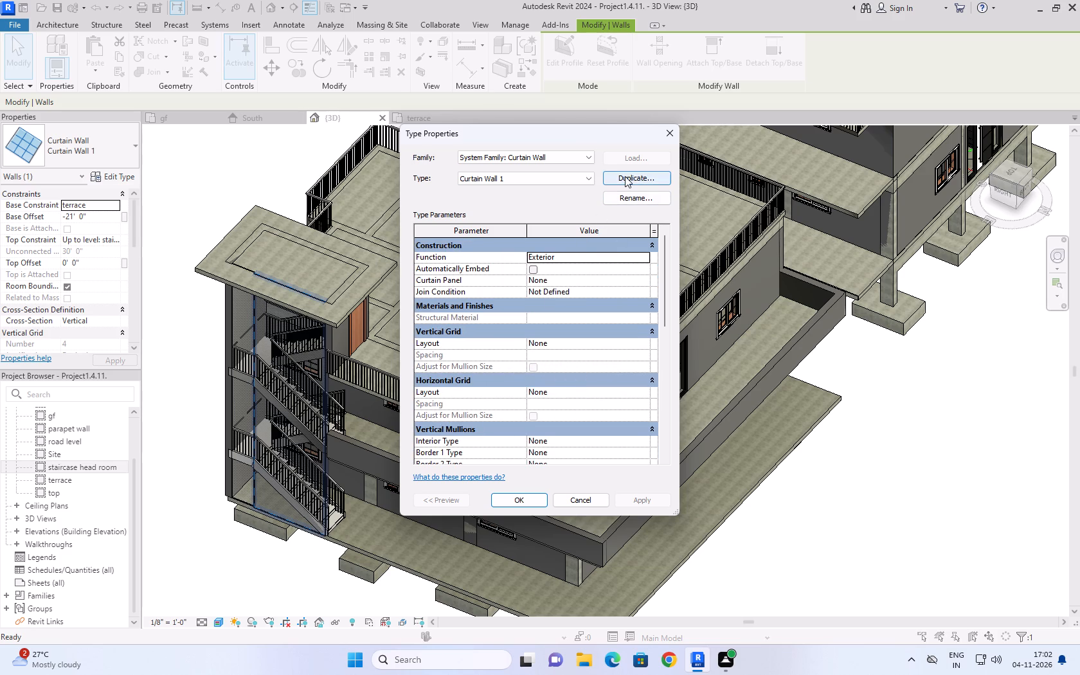
scroll(550, 336, down, 2)
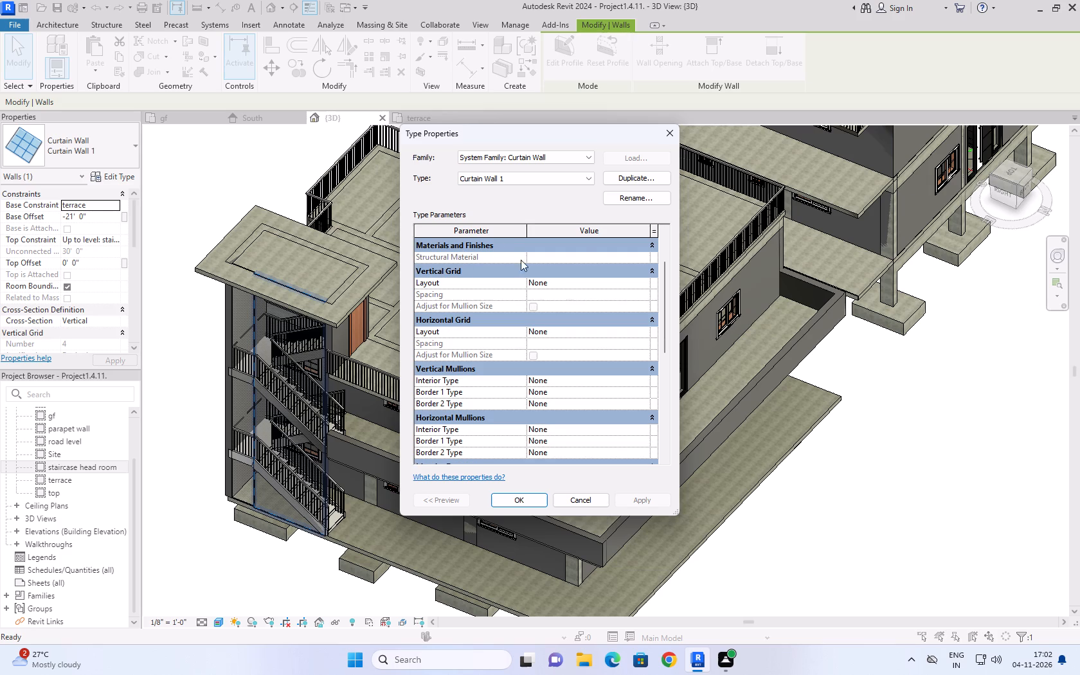
triple_click(589, 254)
double_click(591, 256)
scroll(592, 256, up, 3)
click(550, 312)
scroll(548, 312, down, 8)
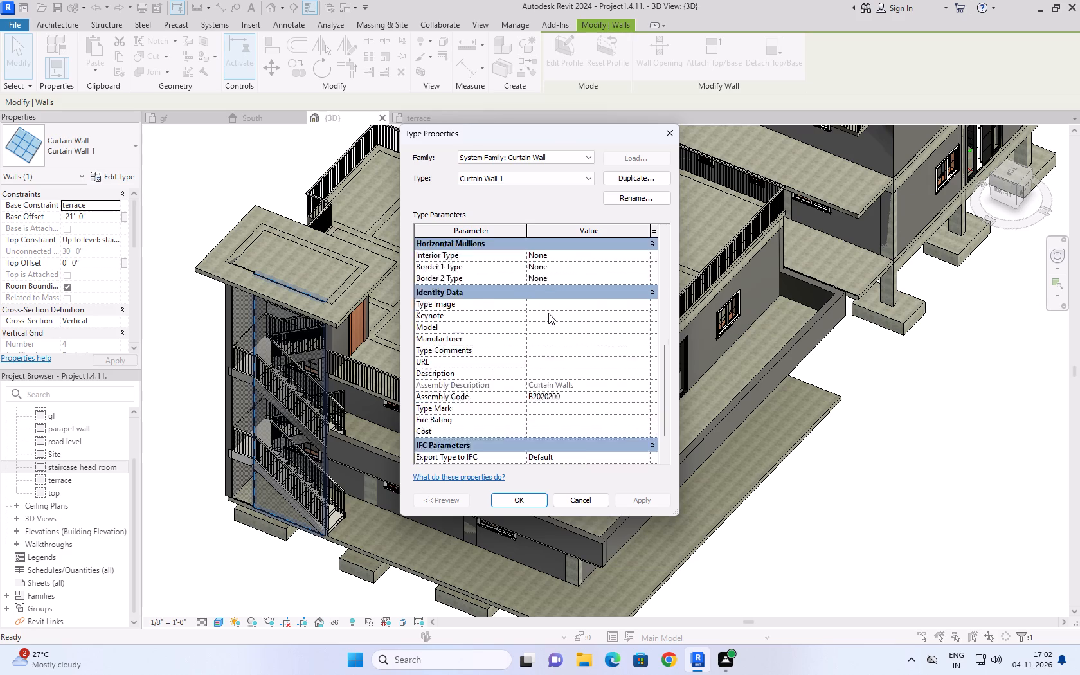
scroll(548, 313, down, 10)
scroll(548, 313, up, 8)
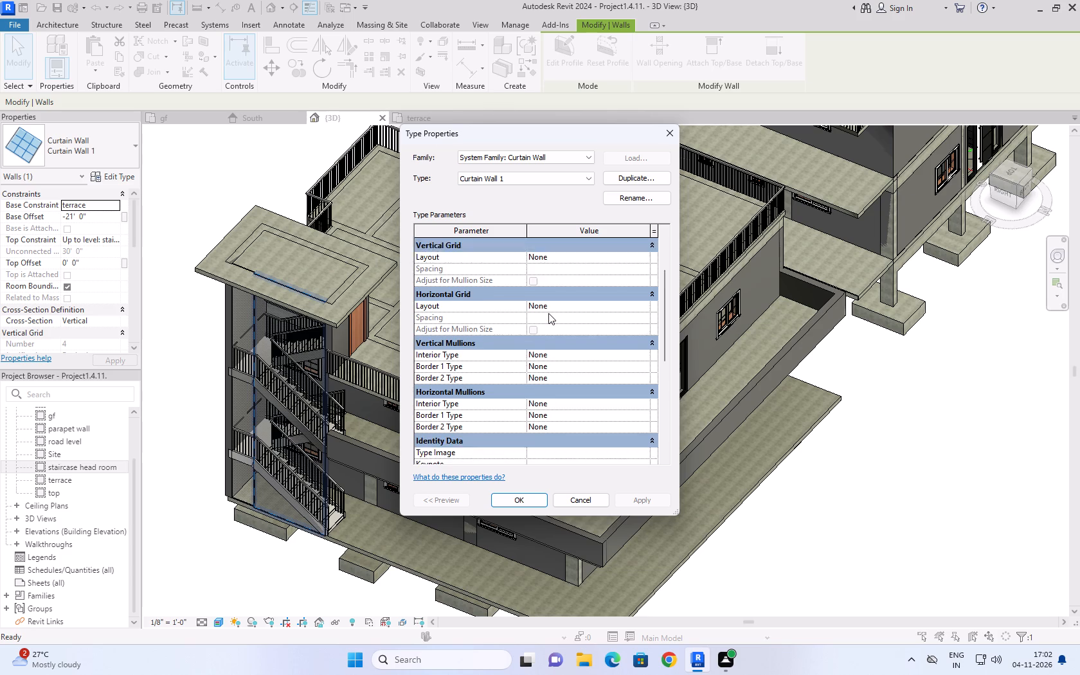
scroll(548, 313, up, 4)
click(590, 496)
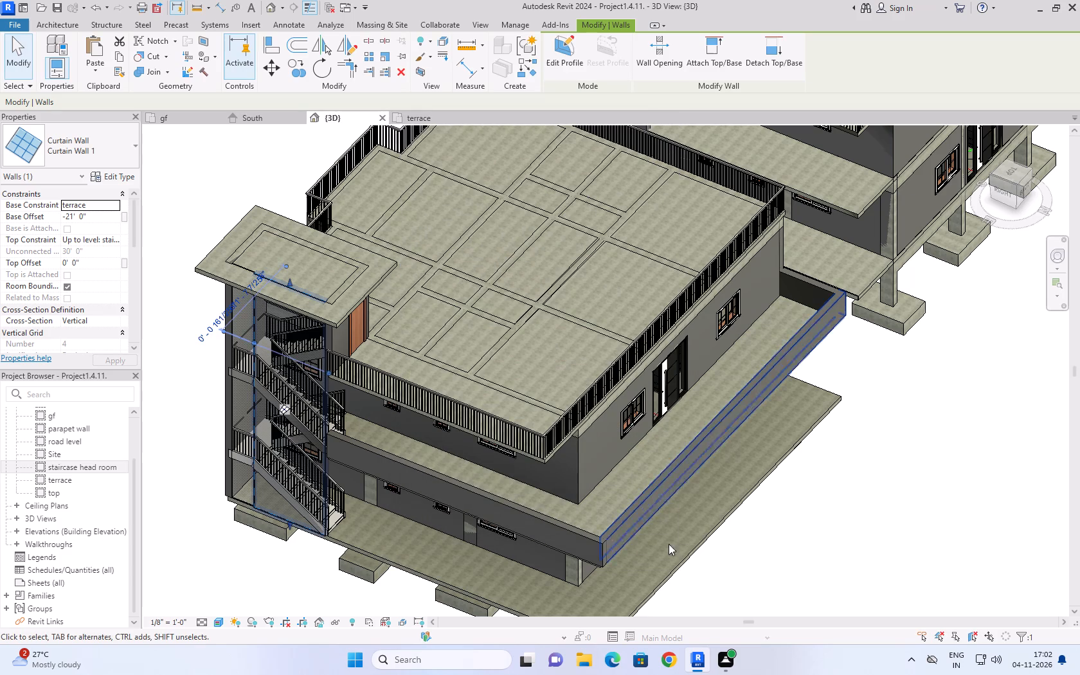
click(839, 507)
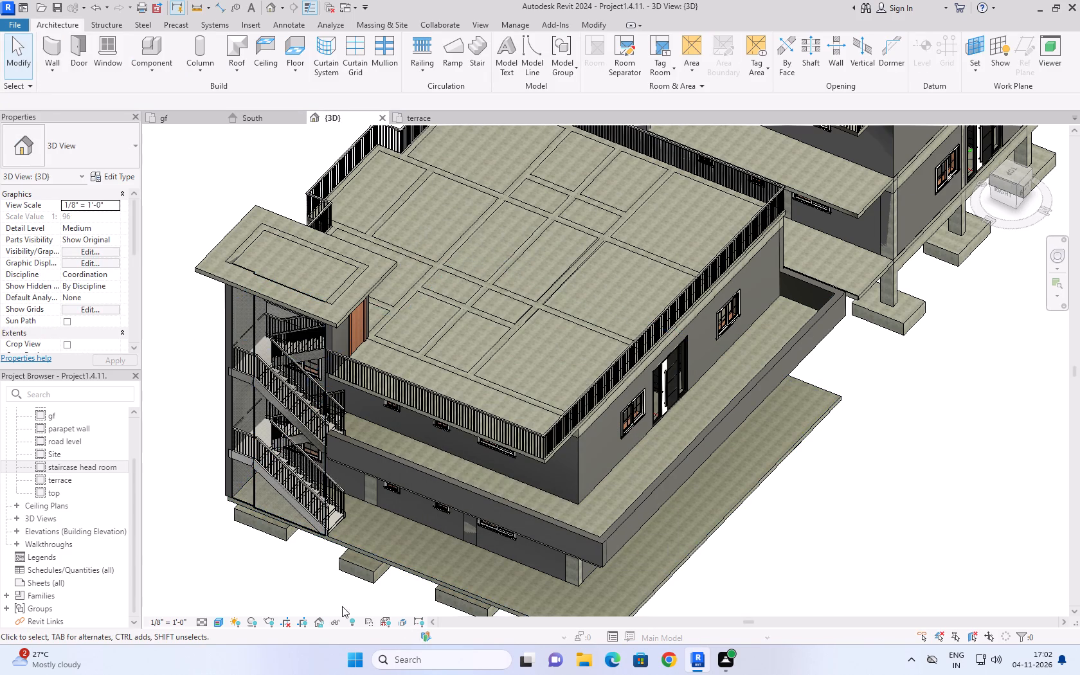
Copy the staircase-side 1st floor parapet wall and paste it aligned to the gf level.
scroll(342, 557, up, 3)
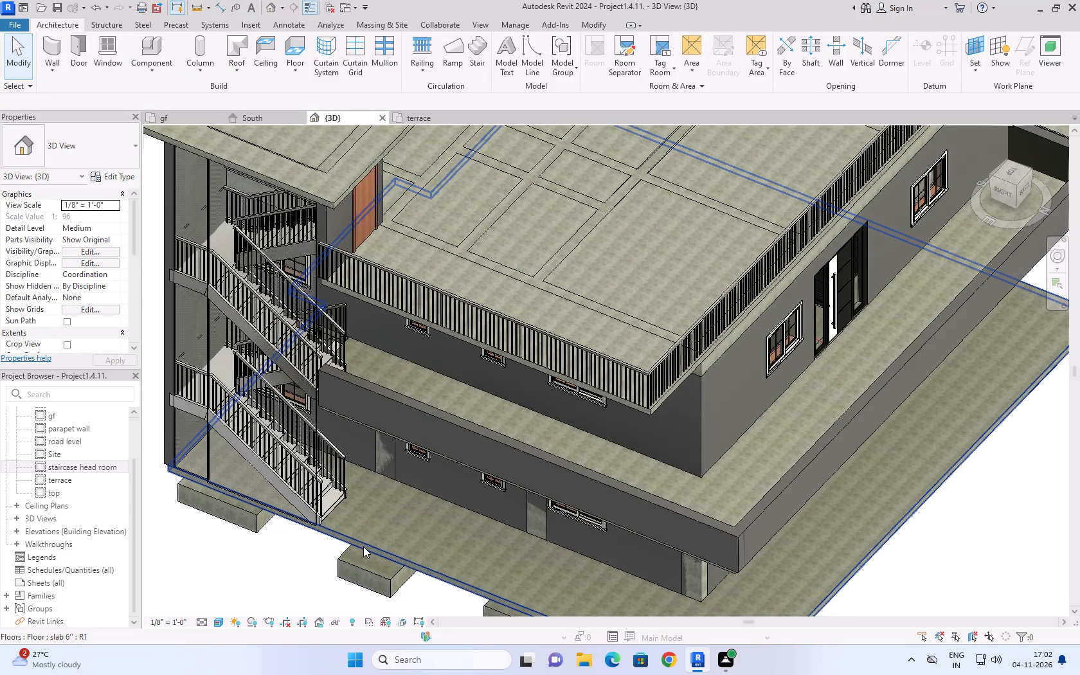
scroll(428, 504, down, 4)
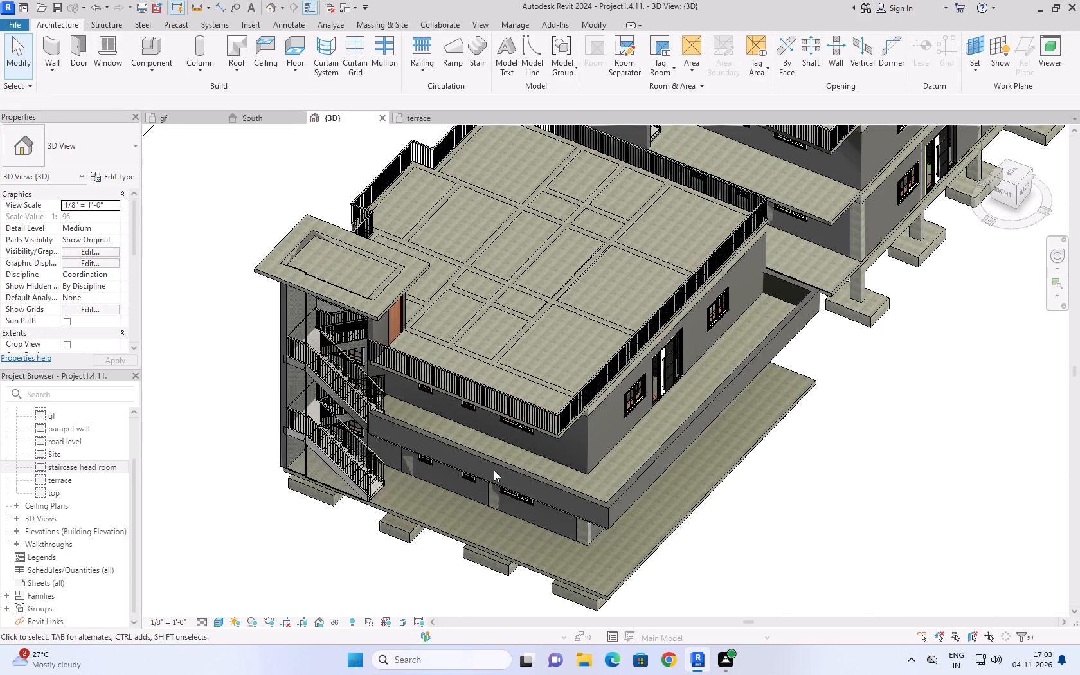
click(497, 460)
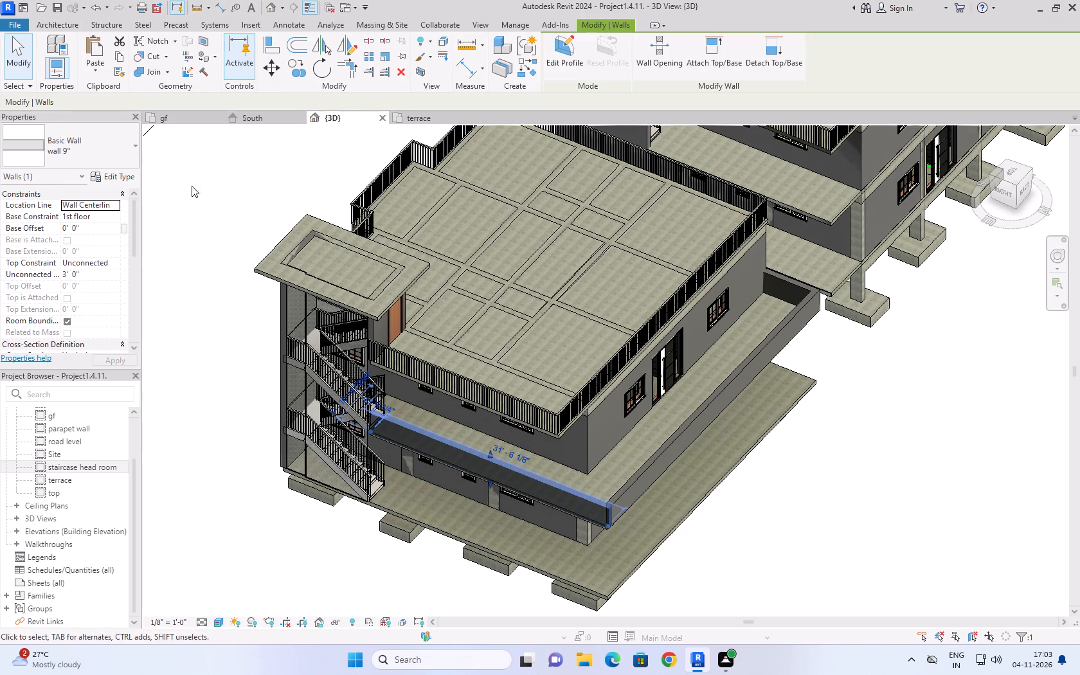
click(114, 57)
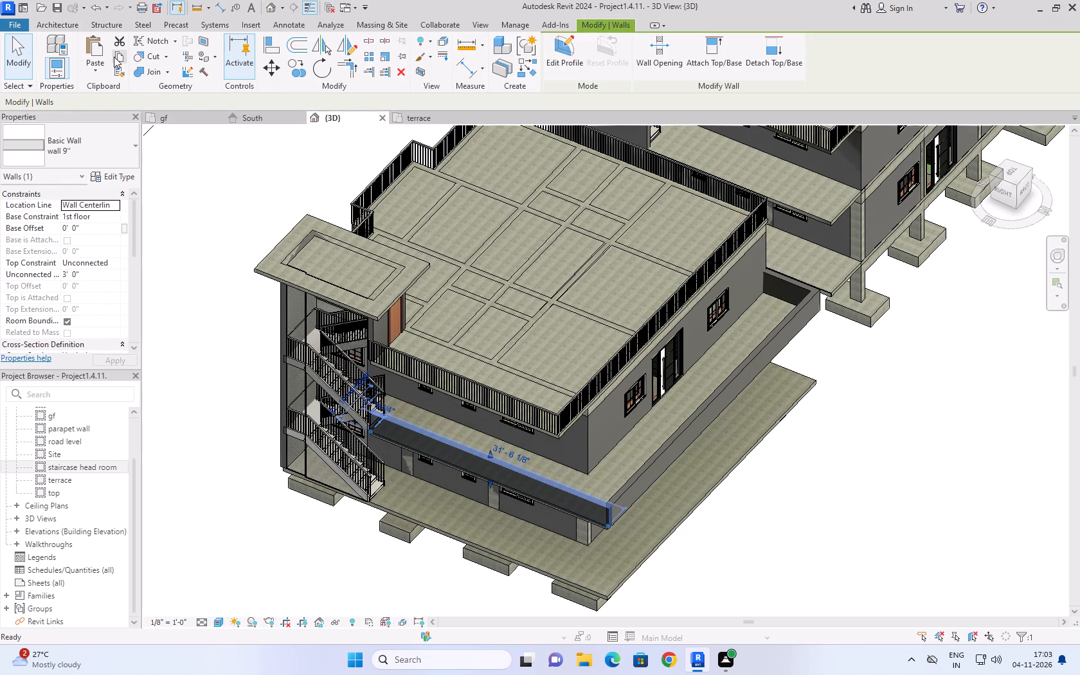
click(100, 73)
click(111, 114)
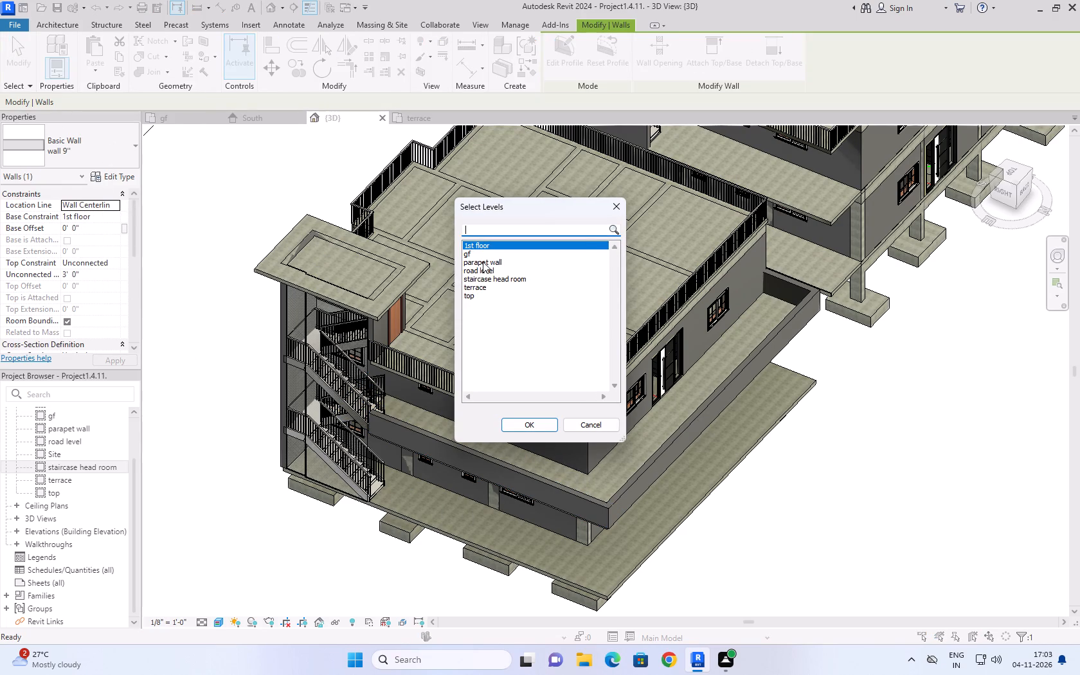
click(485, 256)
click(536, 424)
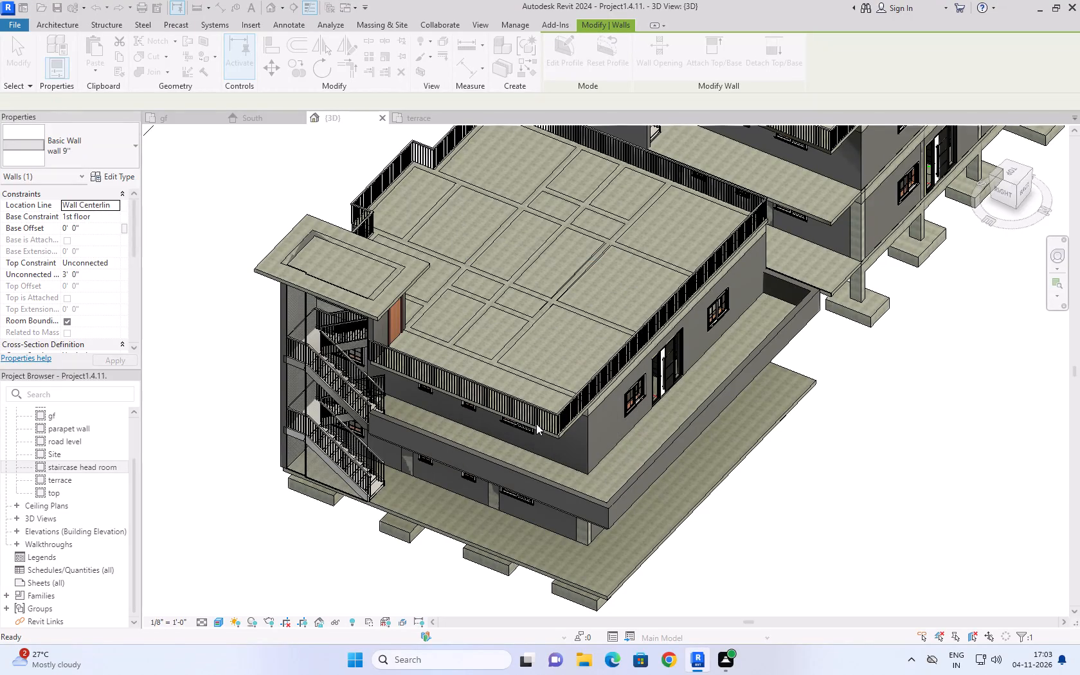
Copy the long rear 1st floor parapet wall and paste it aligned to the gf level.
click(646, 473)
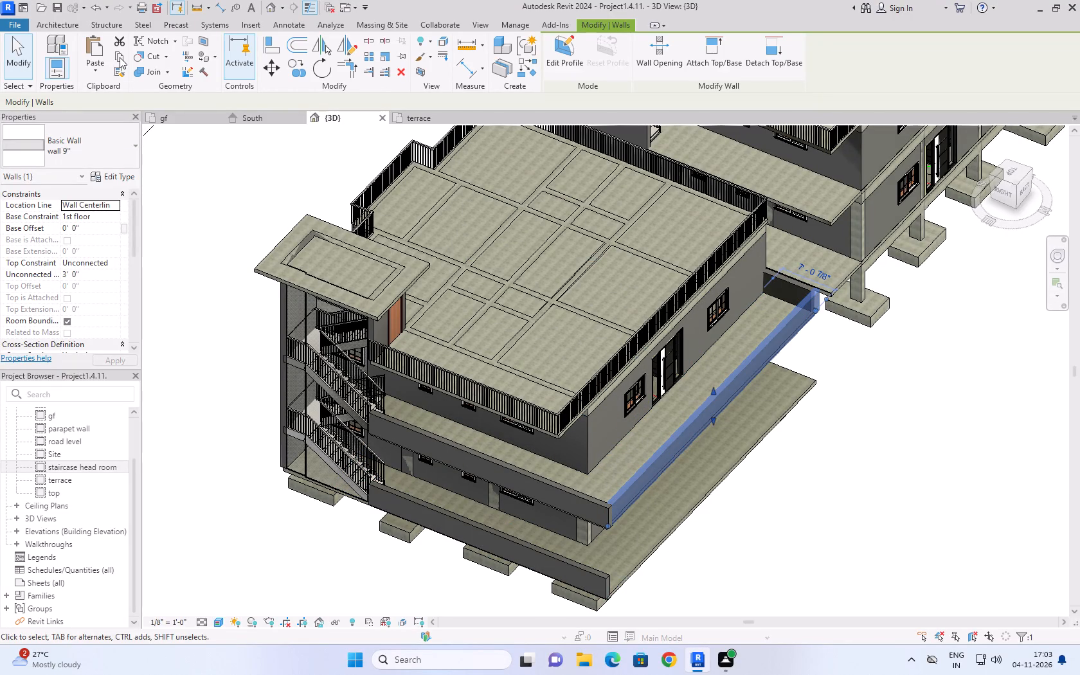
click(120, 57)
click(102, 68)
click(116, 118)
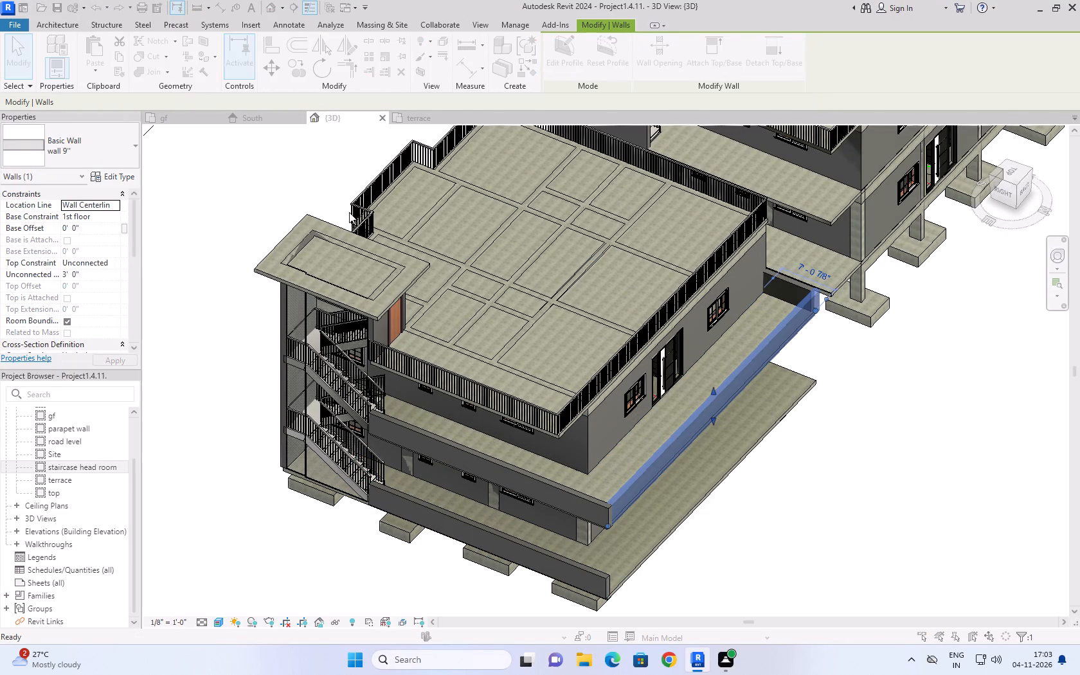
click(469, 254)
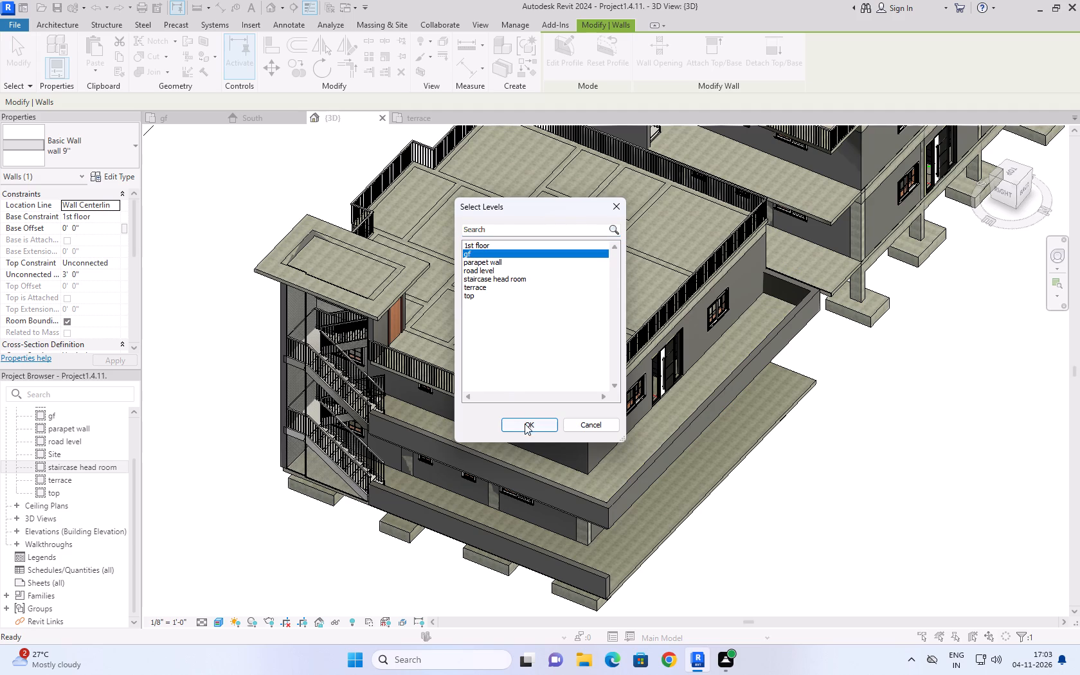
click(525, 424)
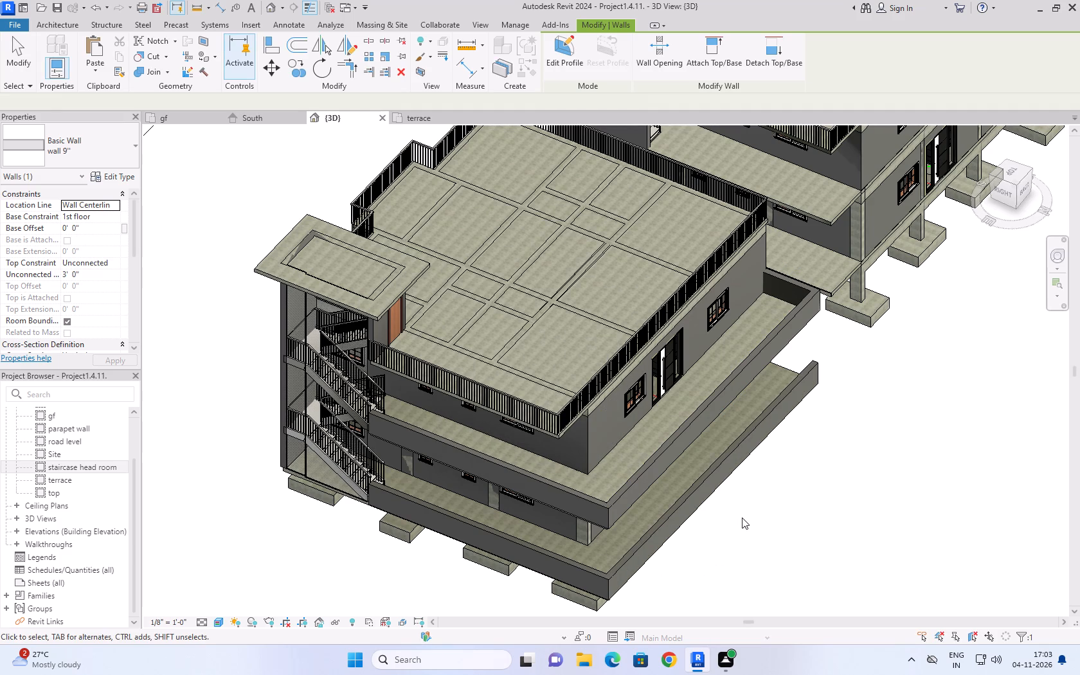
click(742, 517)
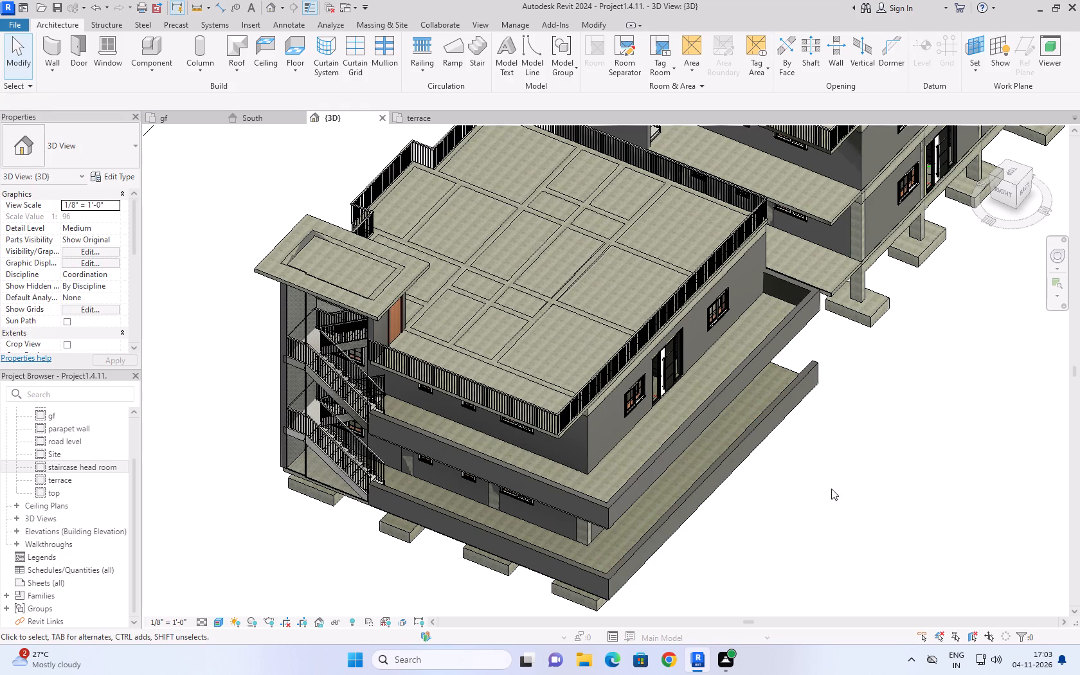
Copy the short 1st floor parapet wall at the overhang's far end and paste it aligned to the gf level.
shift+middle_drag(890, 441, 874, 458)
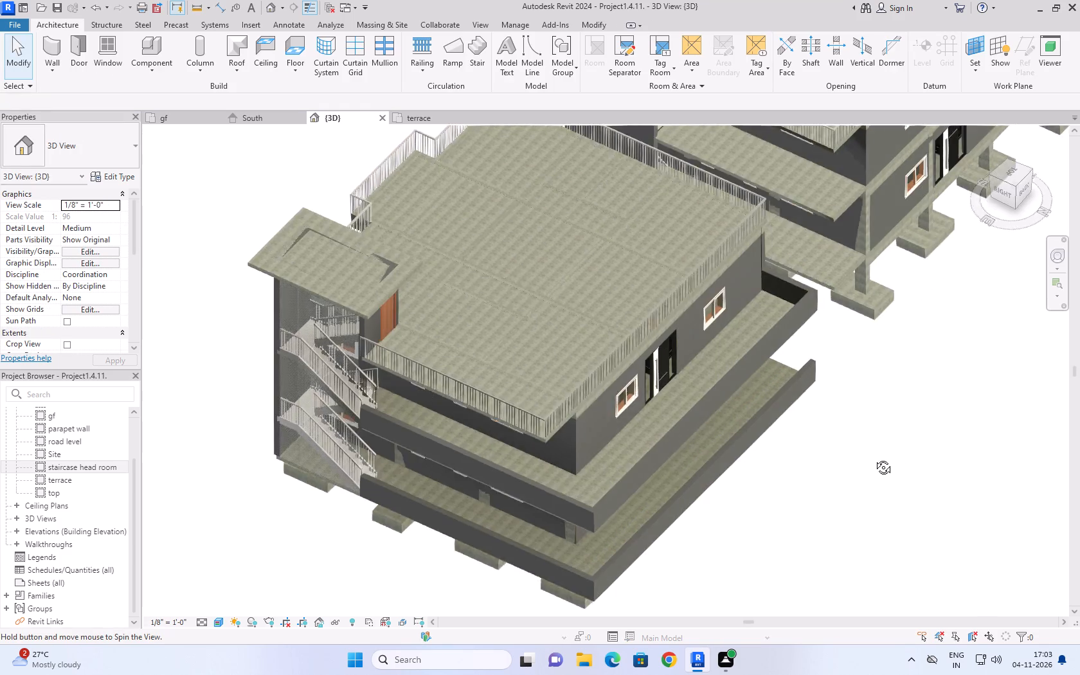
shift+middle_drag(874, 458, 604, 408)
click(870, 199)
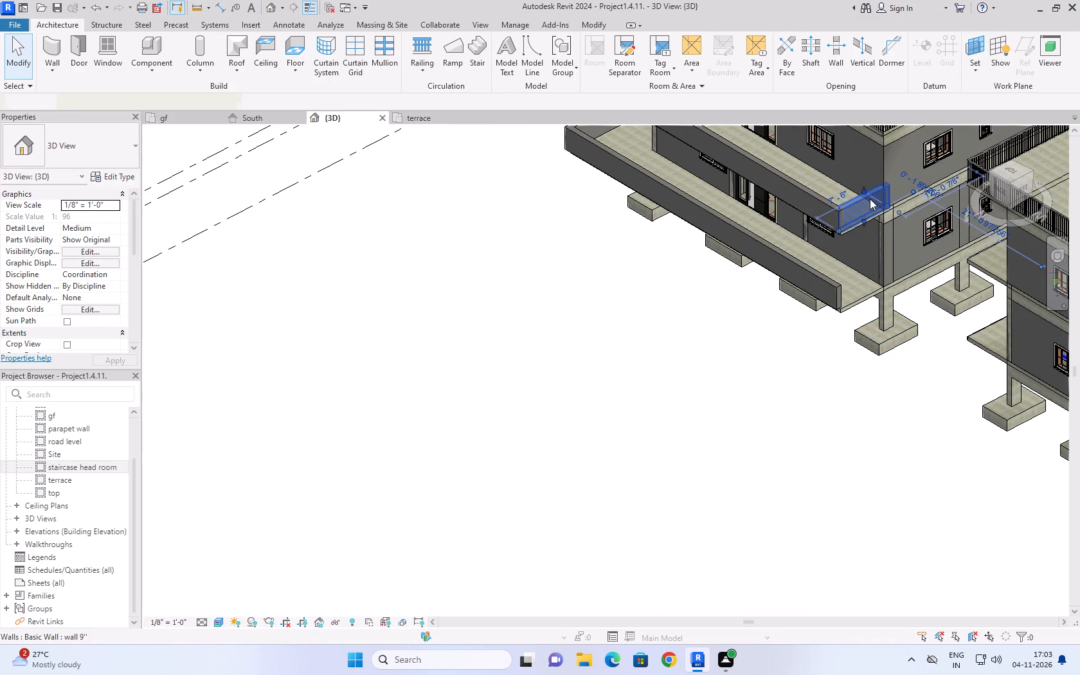
click(114, 57)
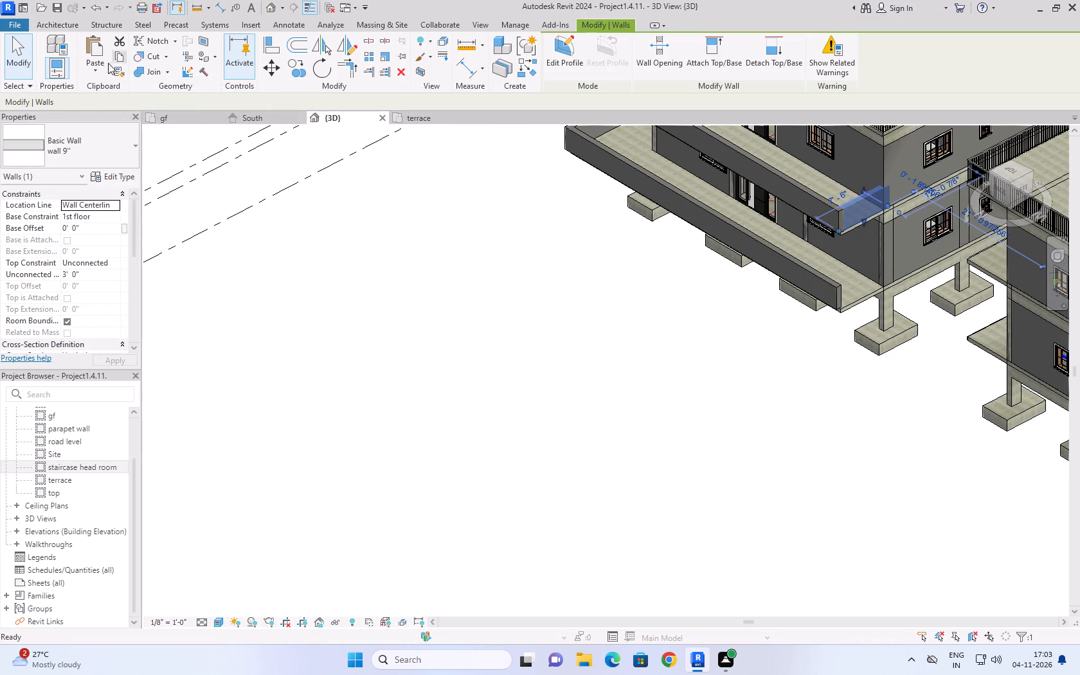
click(105, 68)
click(125, 114)
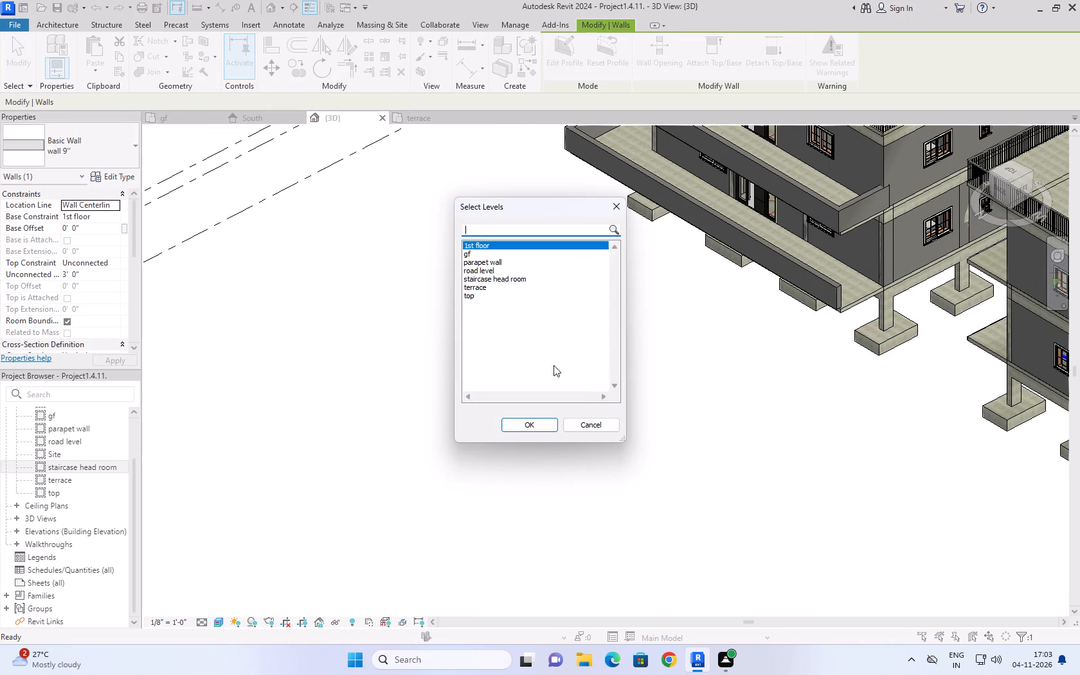
click(473, 256)
click(536, 418)
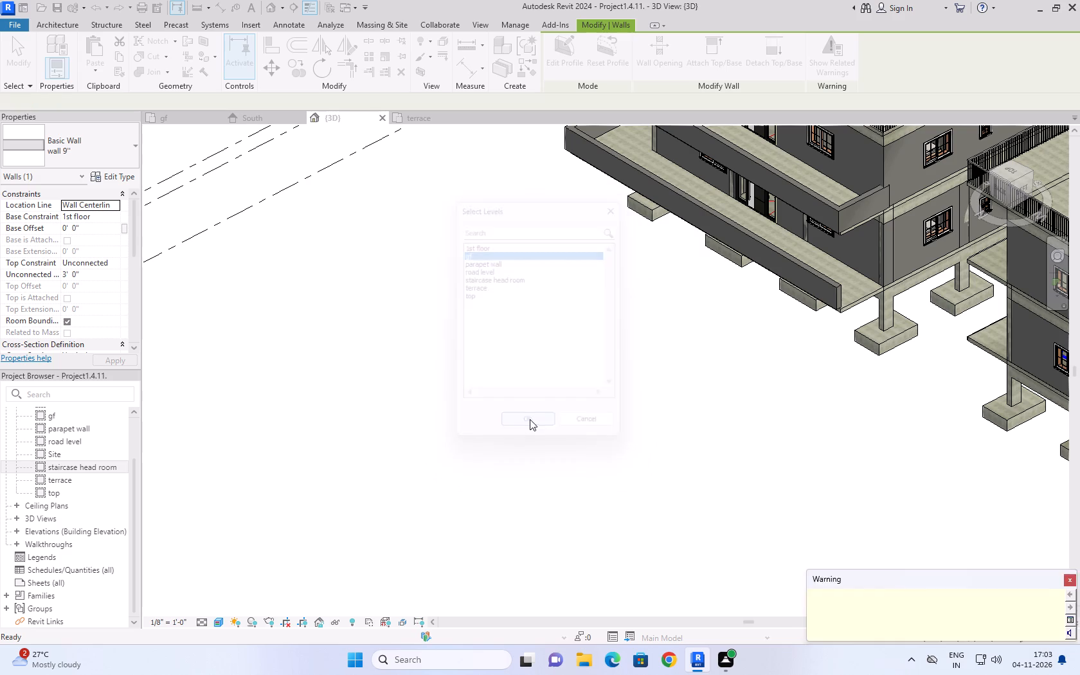
click(643, 447)
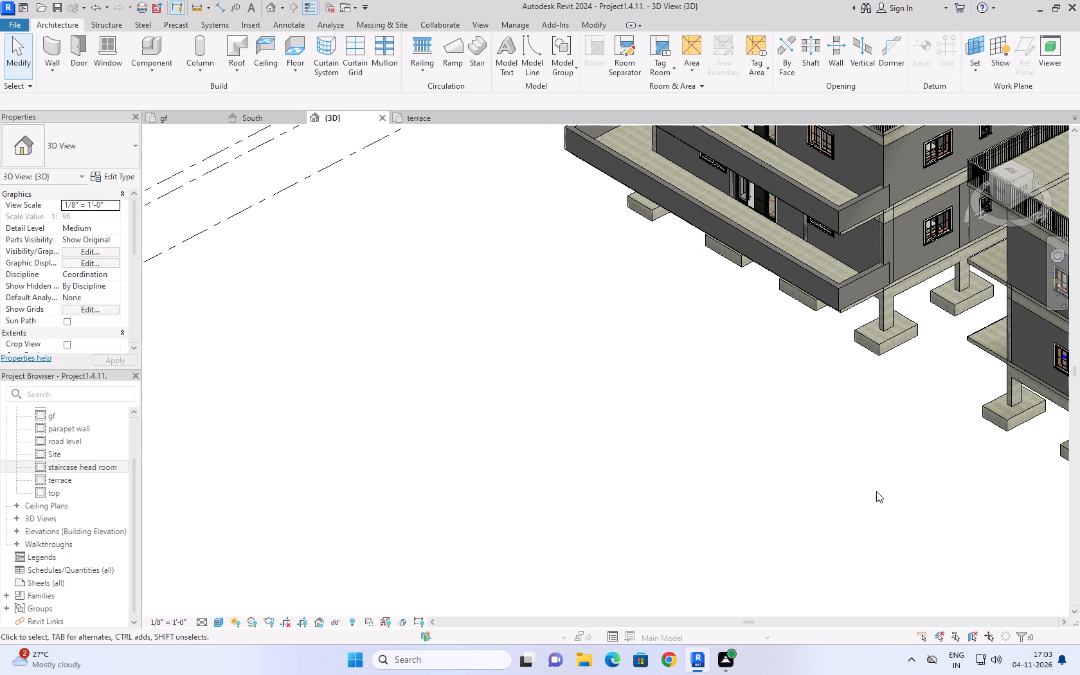
Review the gf floor plan, and inspect both floors' parapet walls and the staircase side in the 3D view.
shift+middle_drag(928, 390, 837, 396)
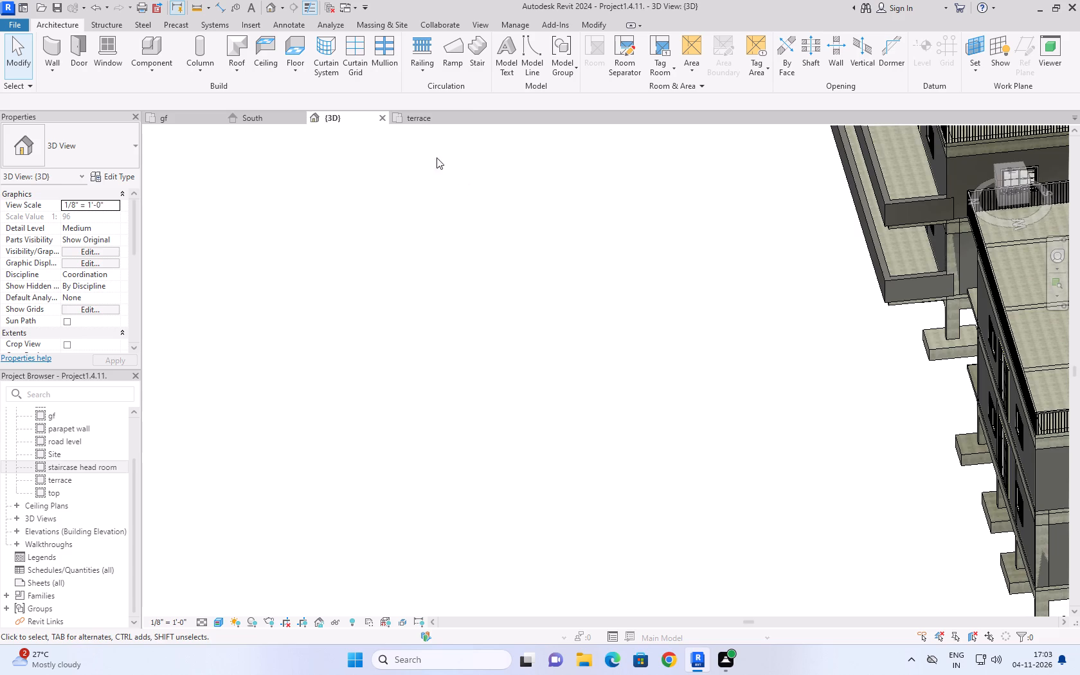
click(419, 120)
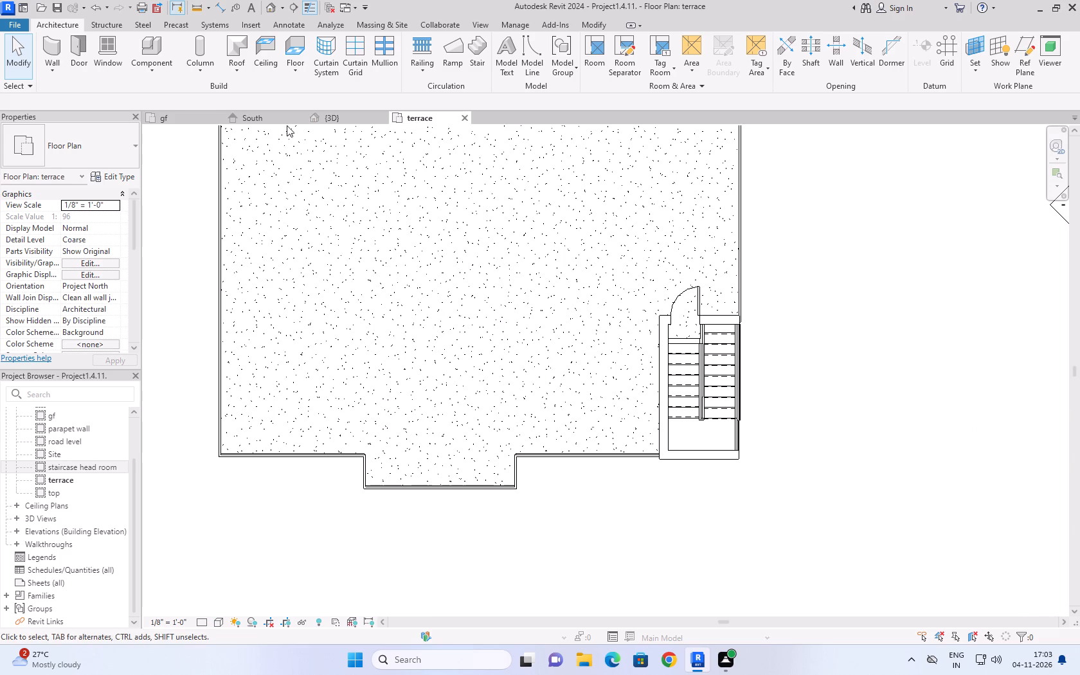
triple_click(170, 111)
click(166, 124)
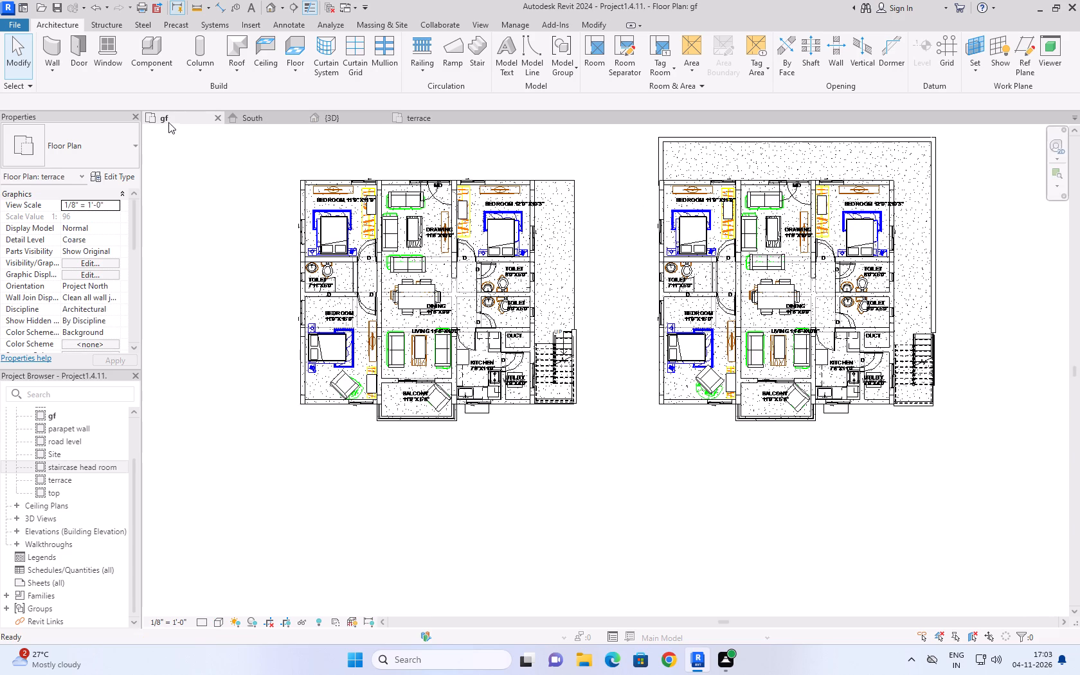
click(579, 437)
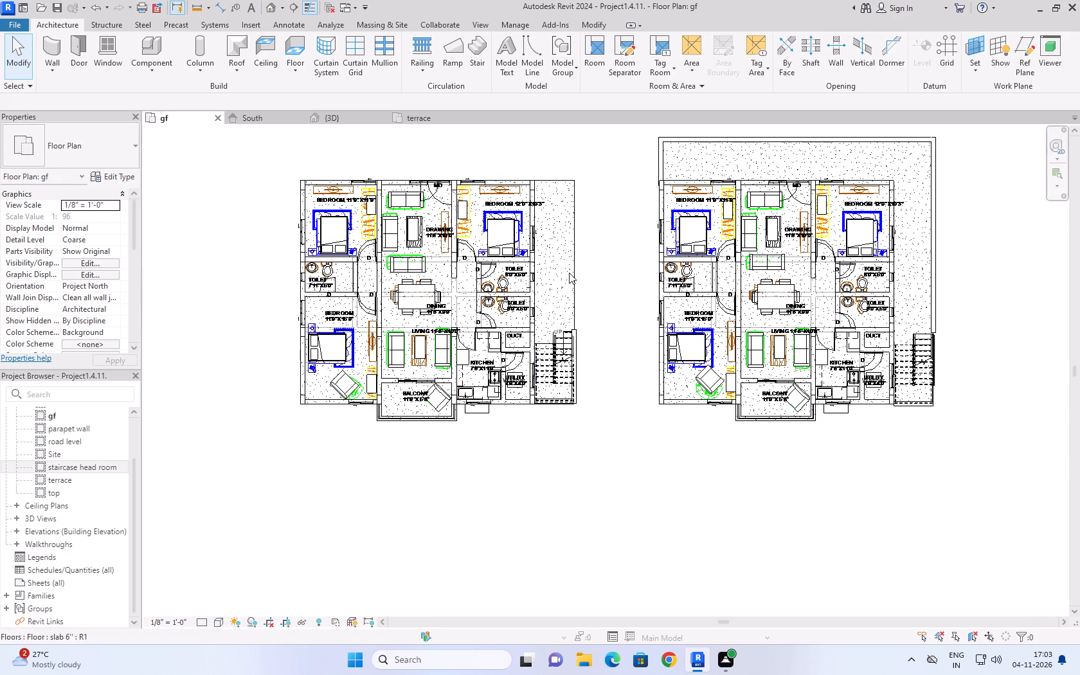
click(624, 244)
click(341, 117)
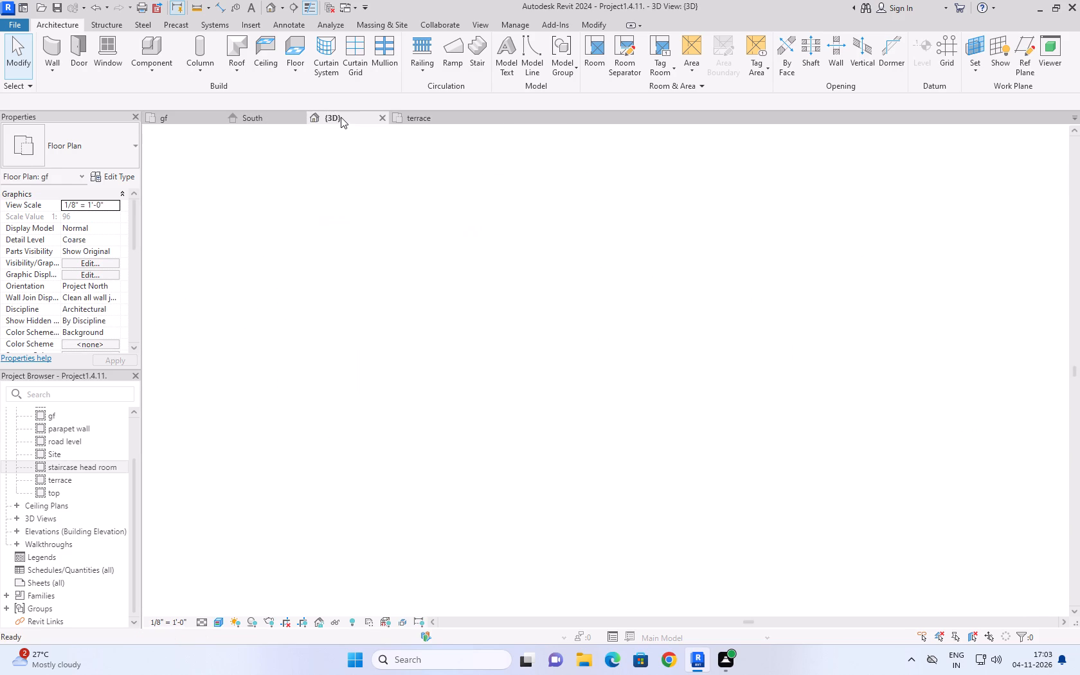
scroll(494, 375, down, 2)
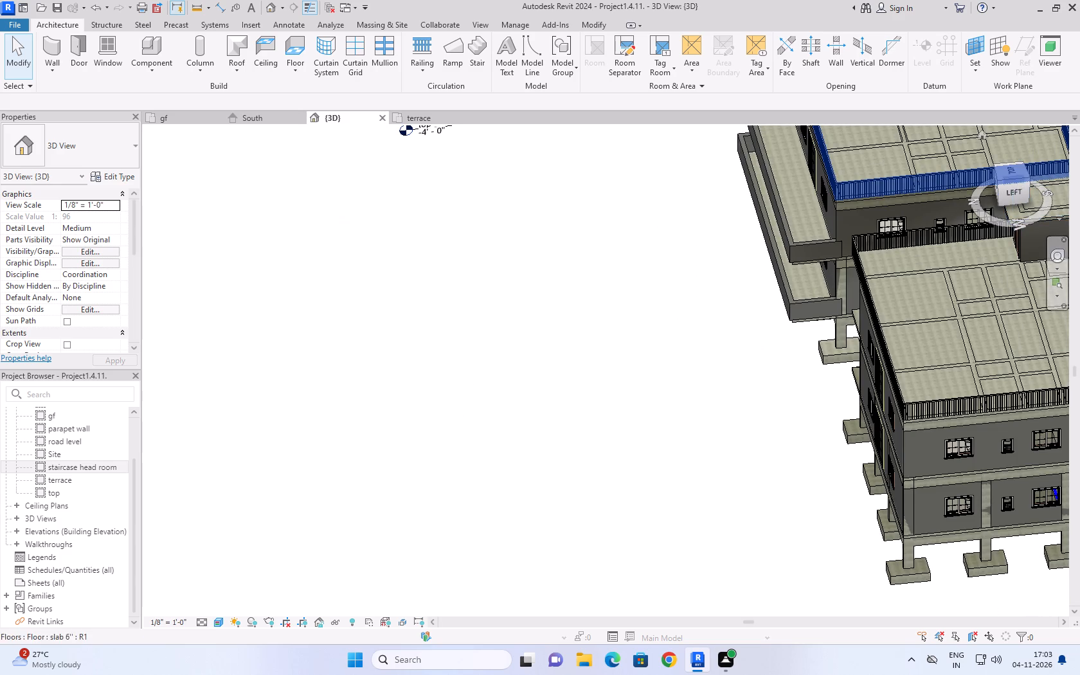
click(980, 133)
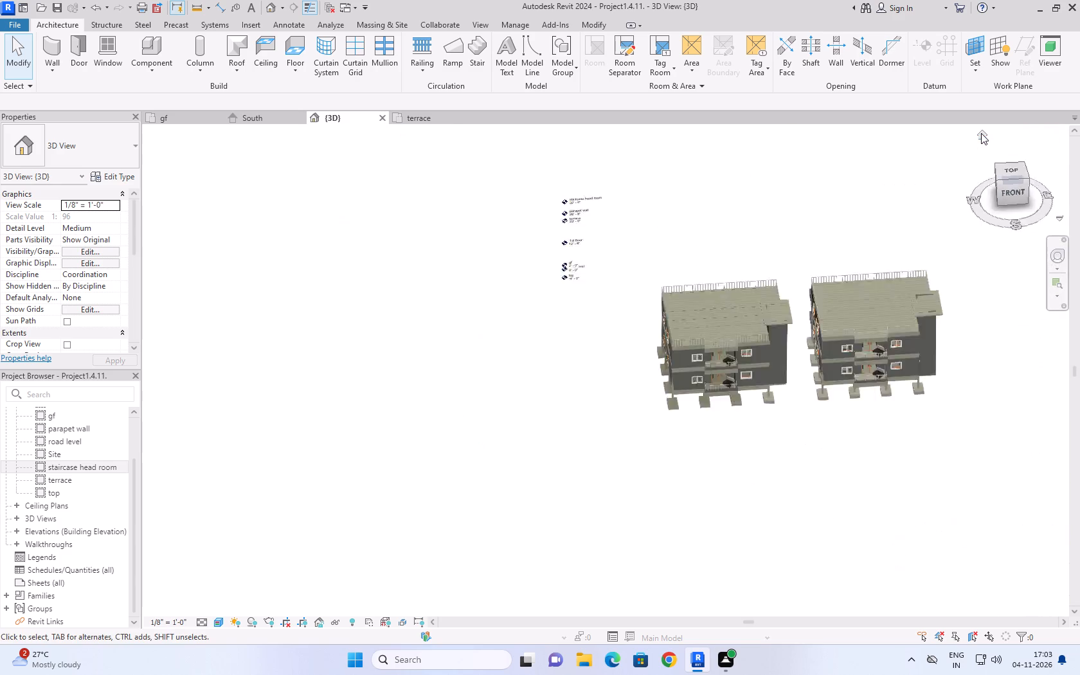
scroll(714, 517, up, 7)
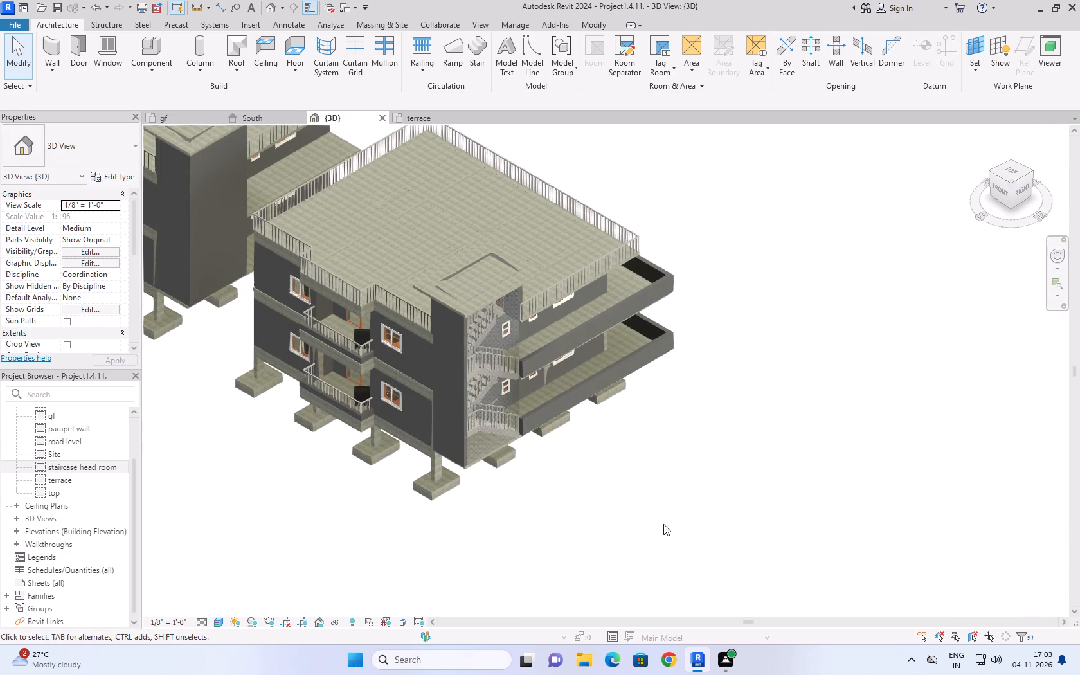
click(612, 476)
scroll(530, 325, up, 8)
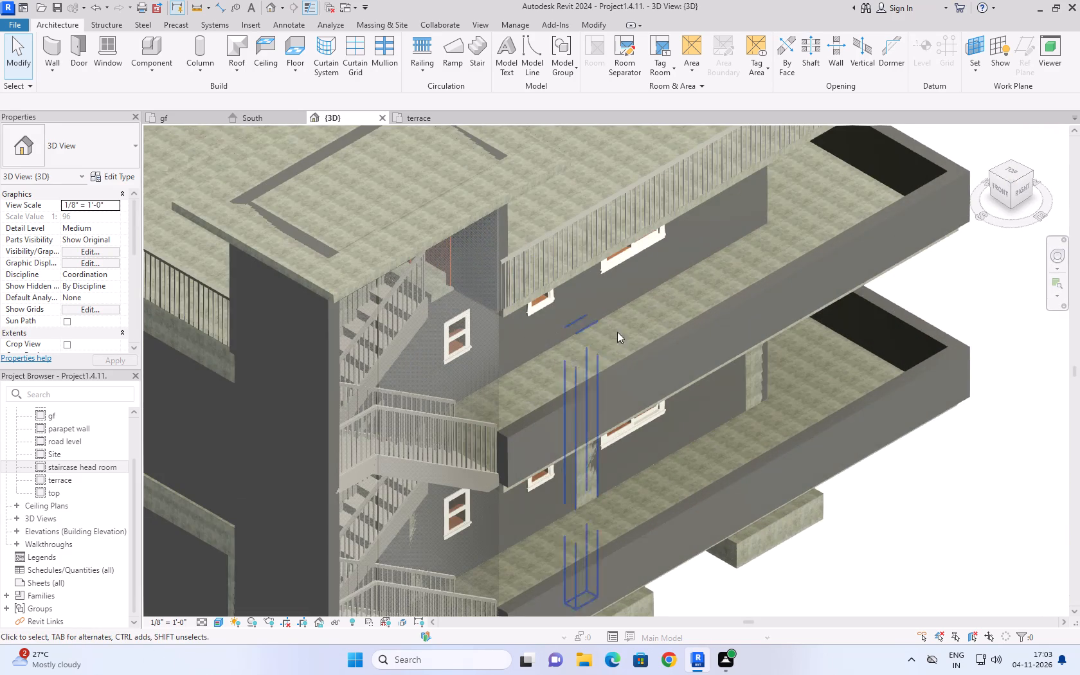
Align the outer face of the staircase-side 1st floor parapet wall with the edge of the floor slab beneath it.
click(649, 359)
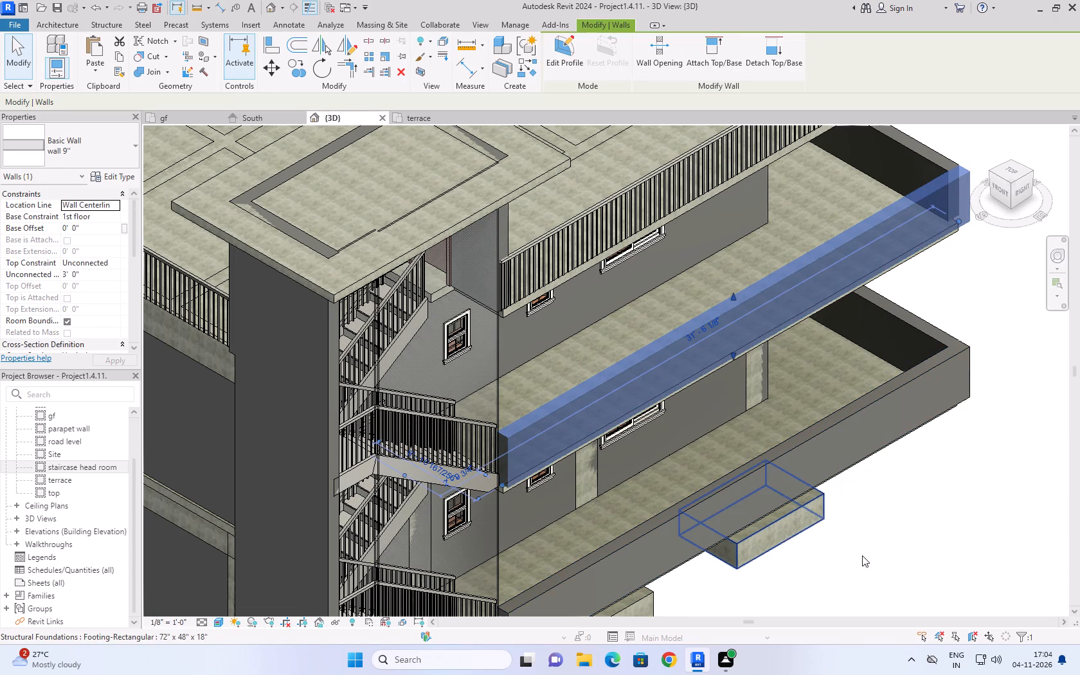
shift+middle_drag(862, 555, 834, 462)
scroll(834, 462, up, 1)
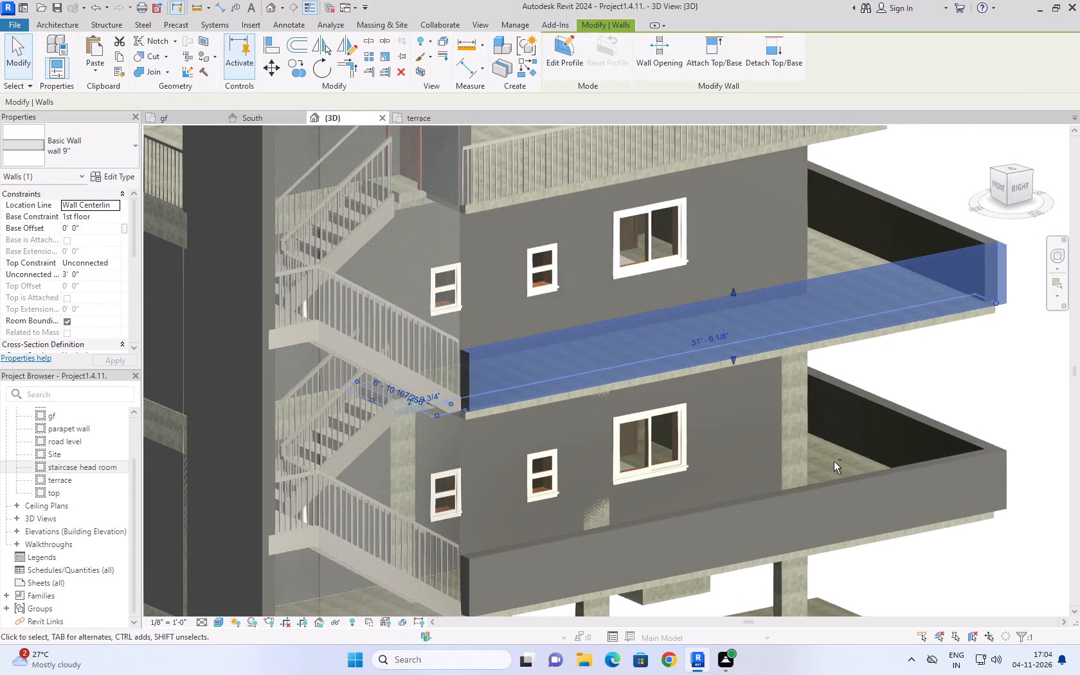
click(921, 355)
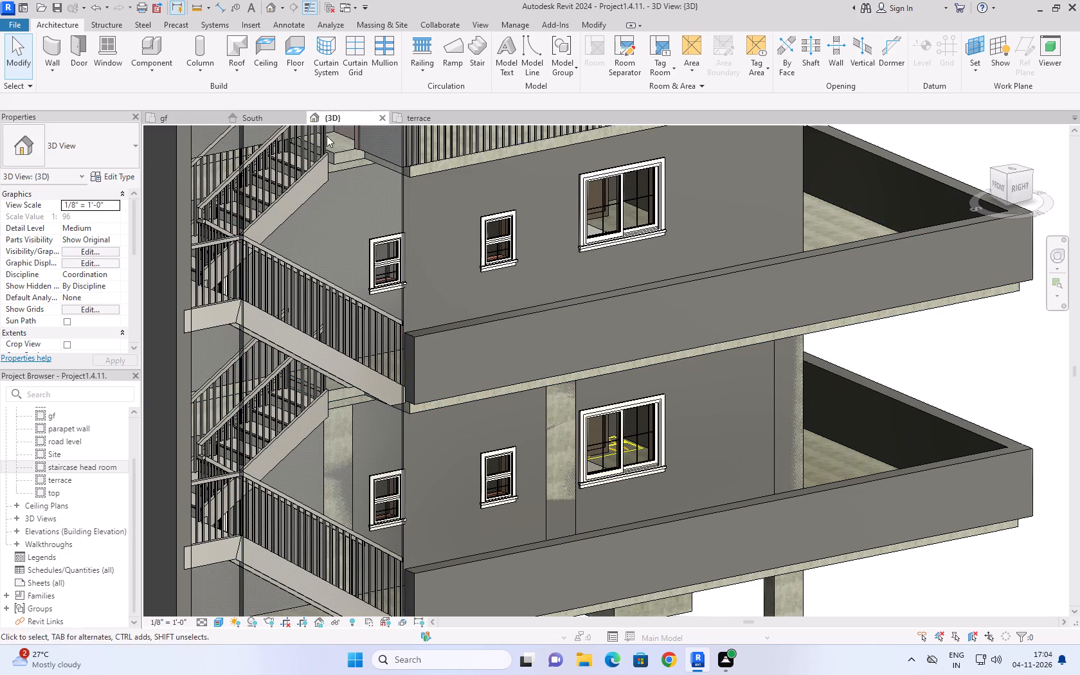
click(601, 22)
click(274, 46)
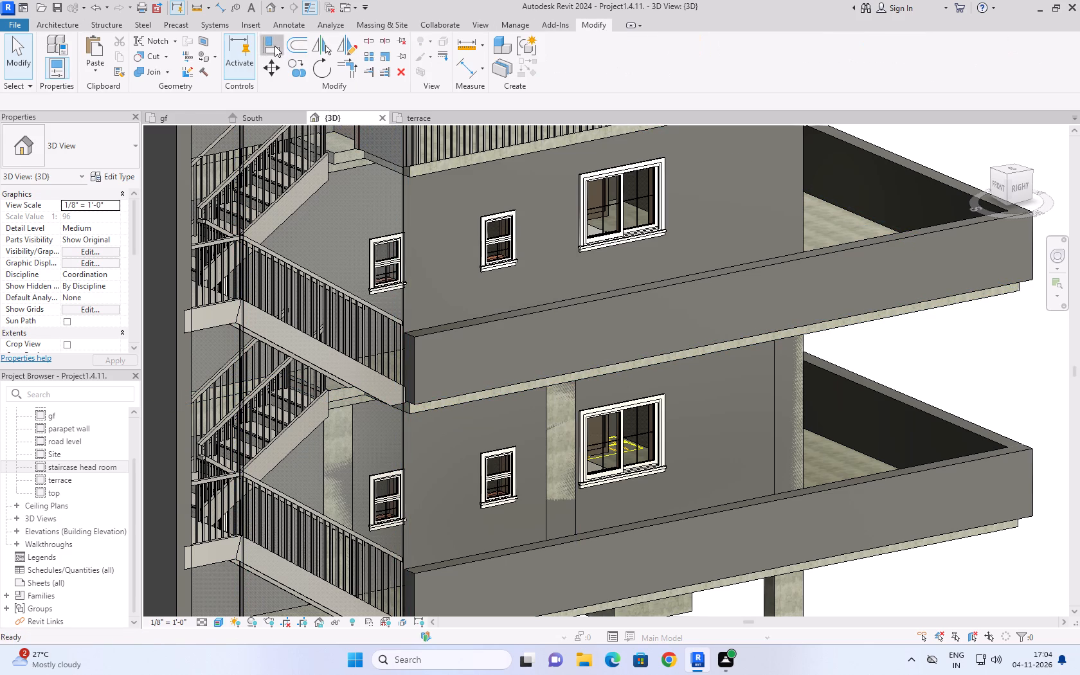
scroll(435, 418, up, 9)
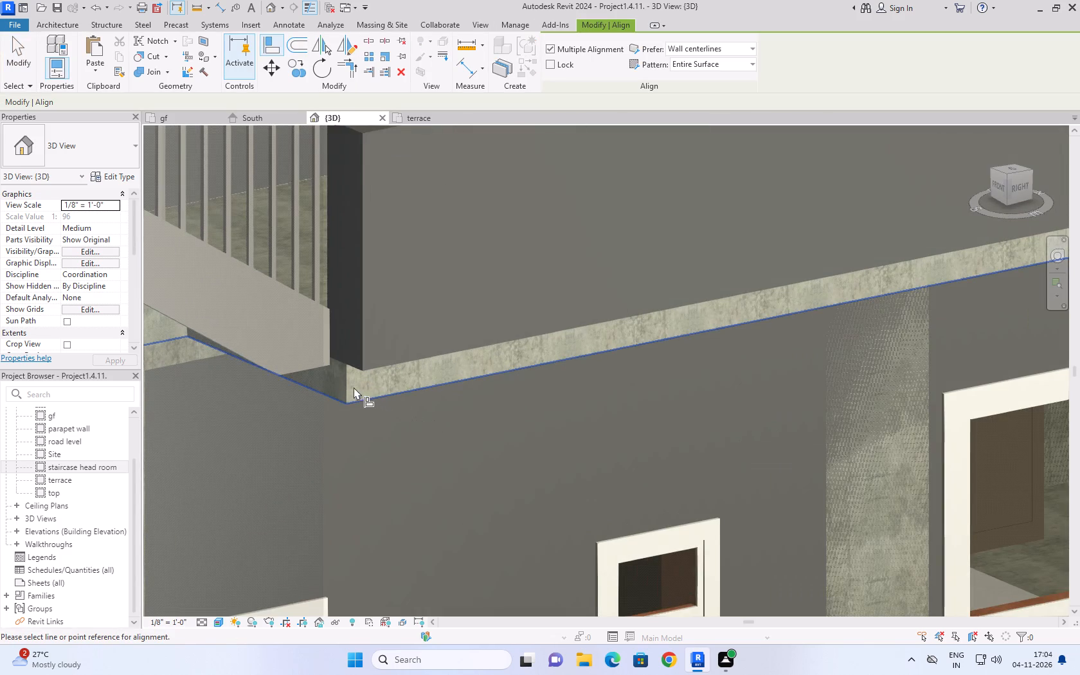
click(348, 384)
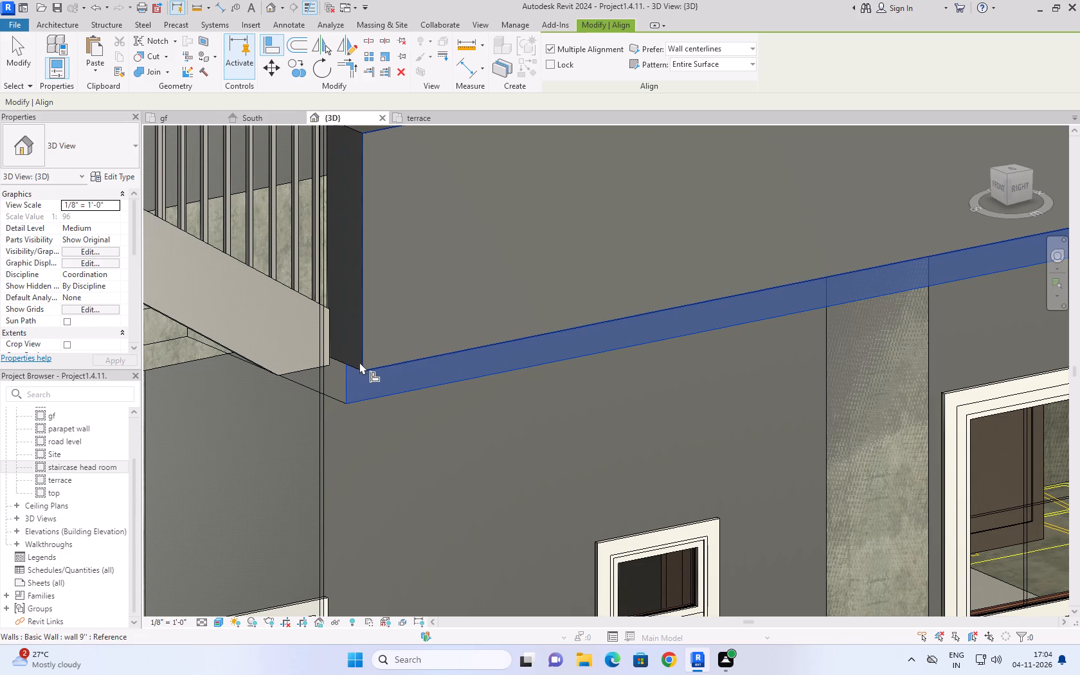
click(363, 332)
scroll(423, 438, down, 11)
click(932, 317)
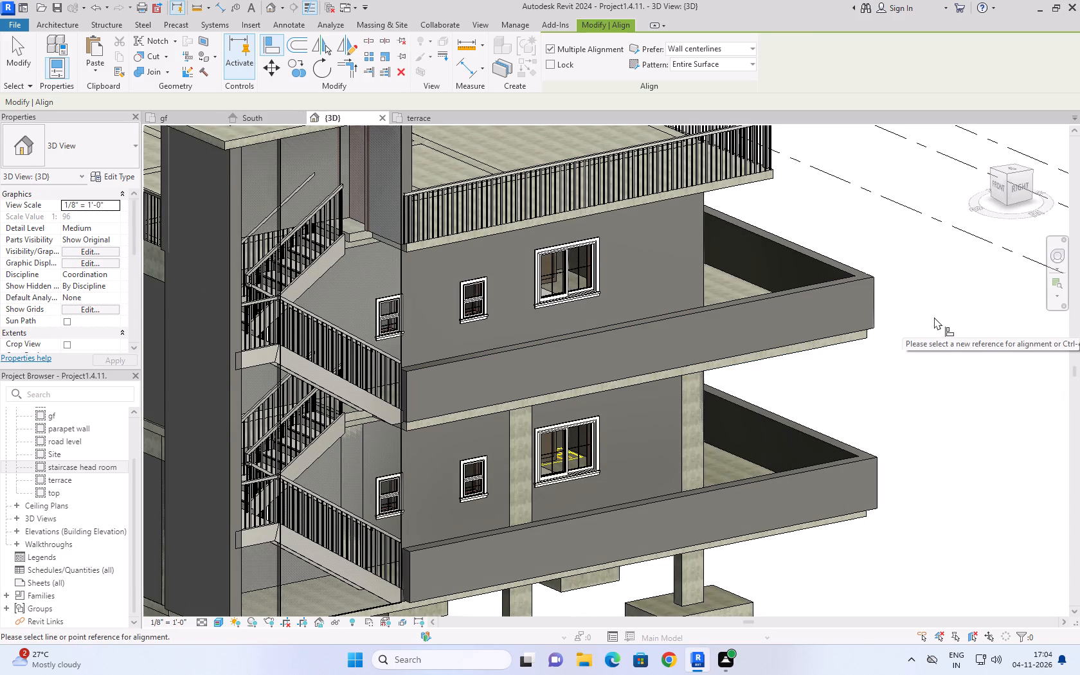
Align the outer face of the long rear 1st floor parapet wall with the rear edge of the slab below.
shift+middle_drag(937, 319, 685, 260)
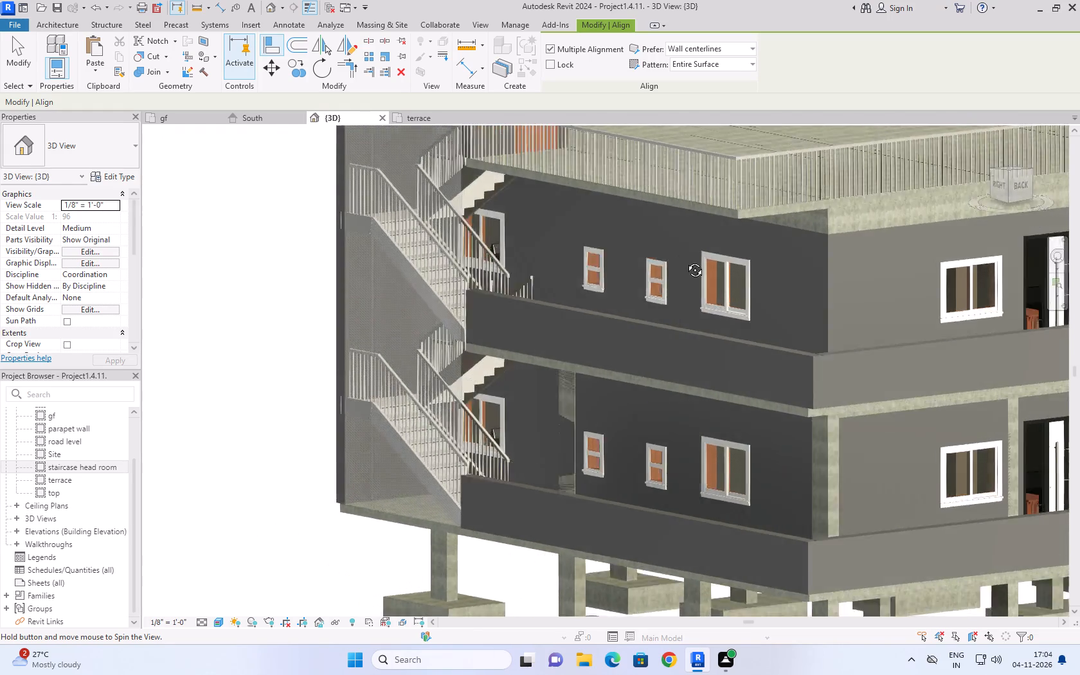
shift+middle_drag(685, 260, 641, 244)
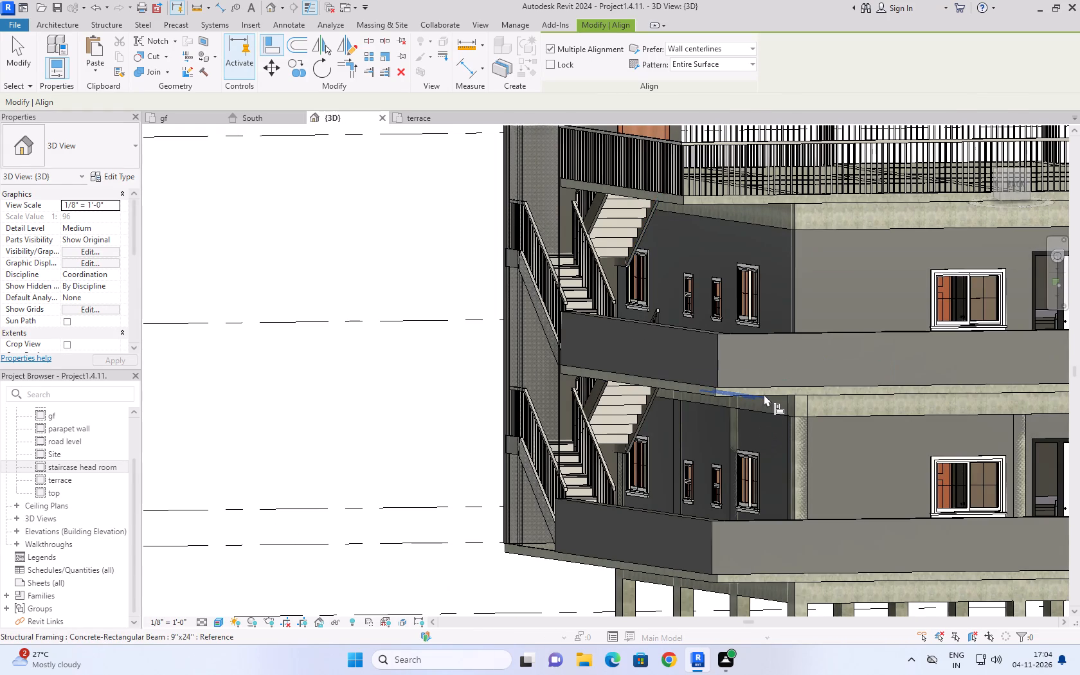
scroll(764, 394, up, 6)
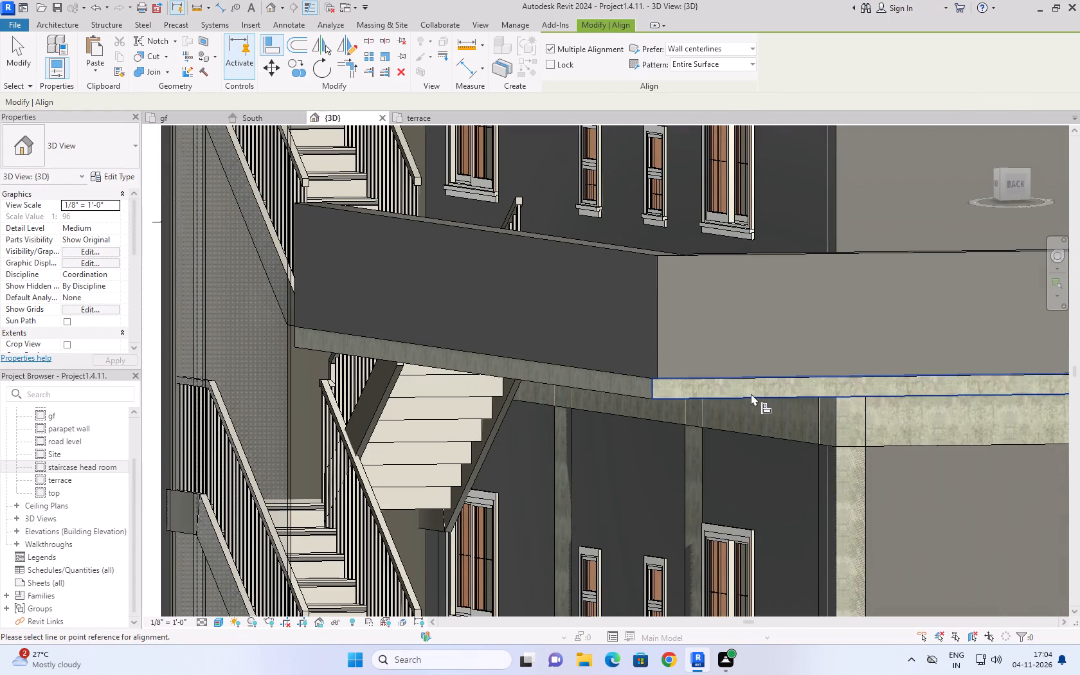
click(732, 397)
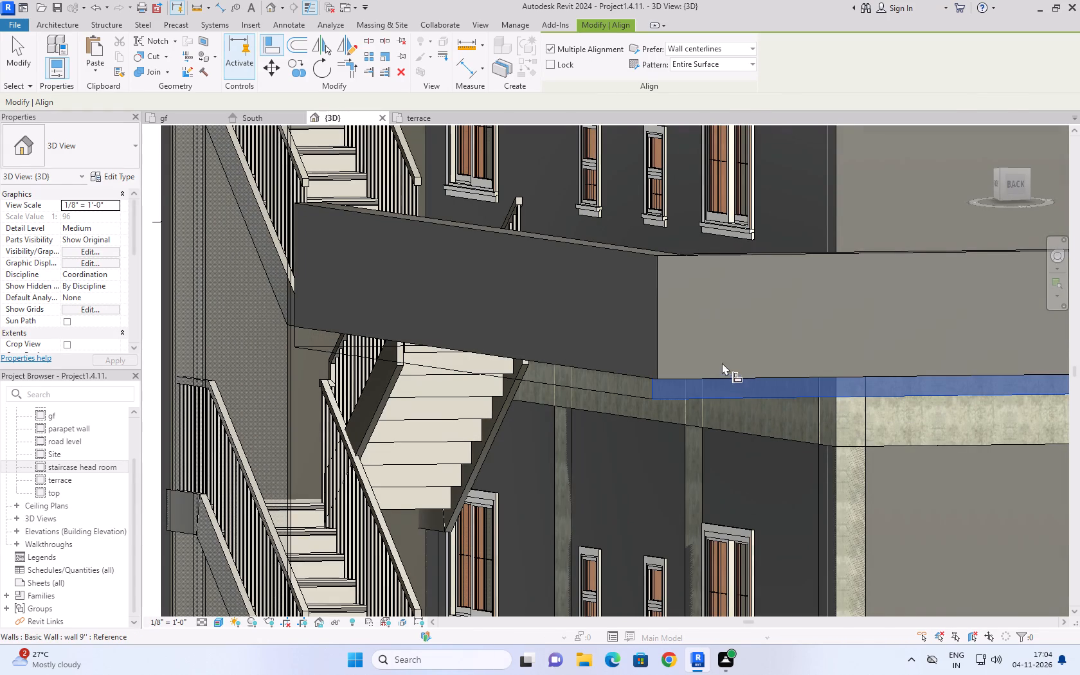
click(658, 360)
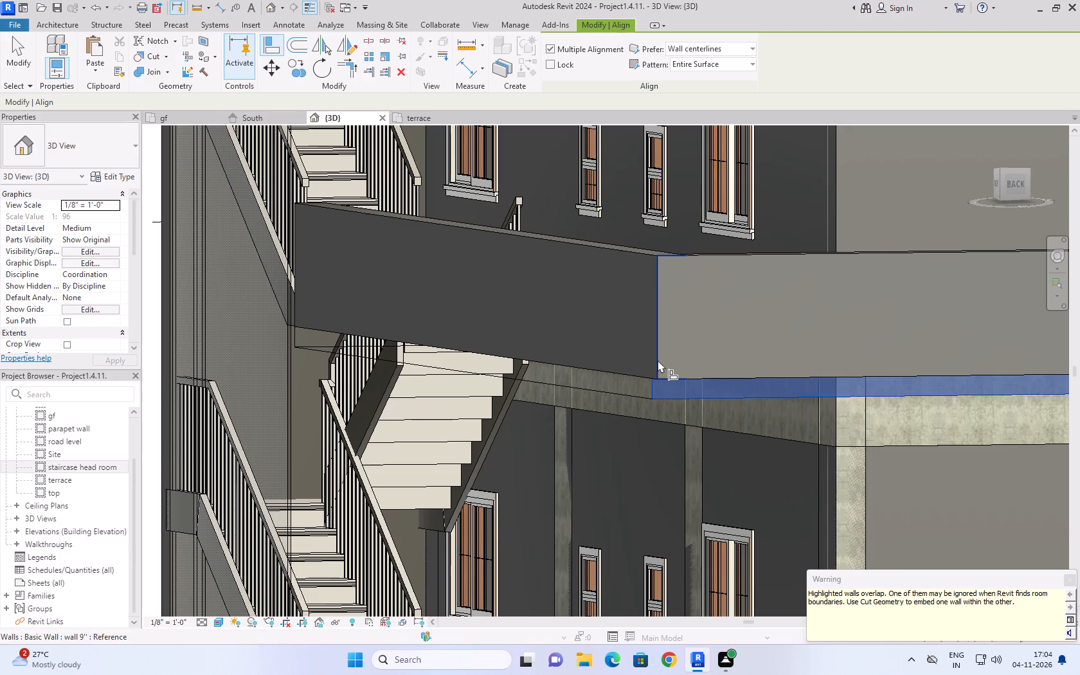
click(712, 256)
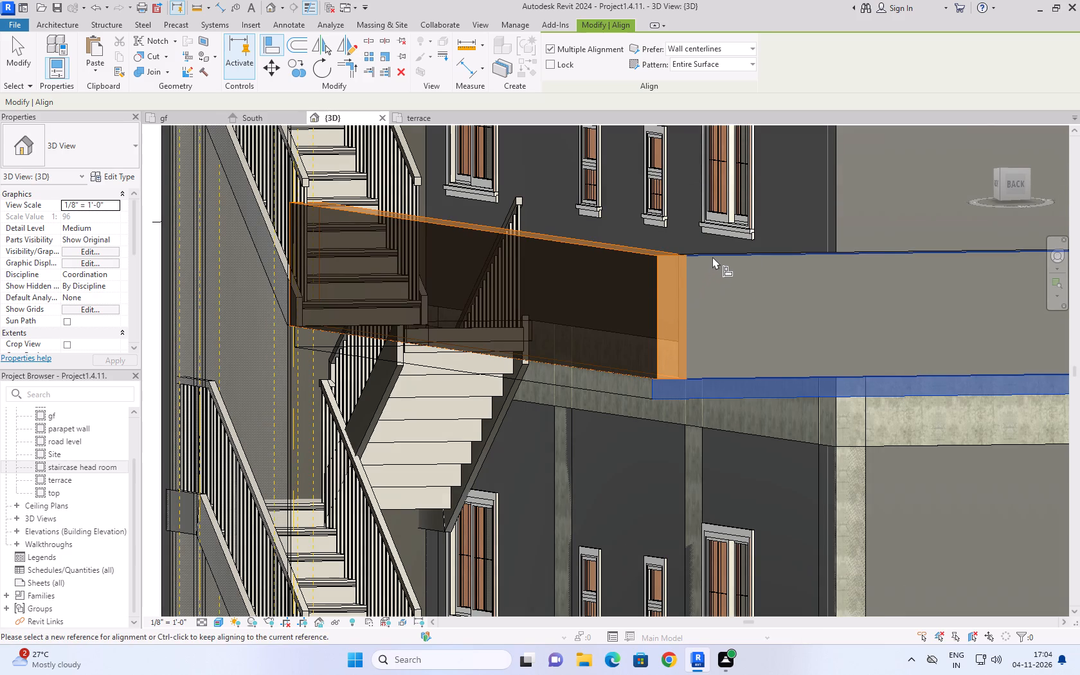
scroll(678, 438, down, 10)
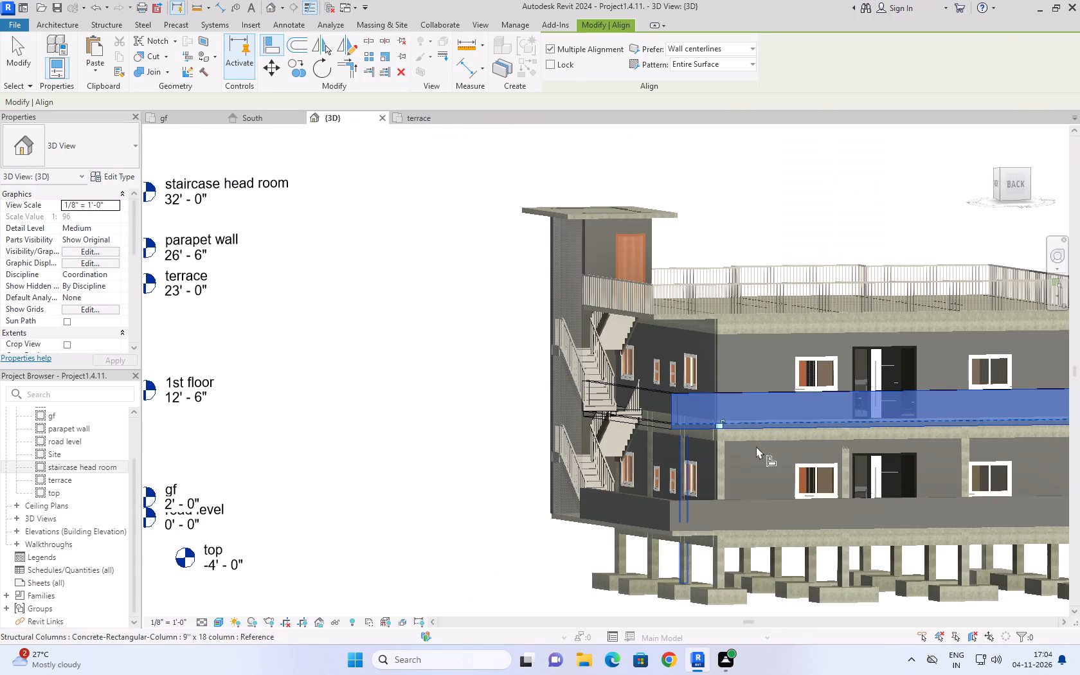
click(987, 138)
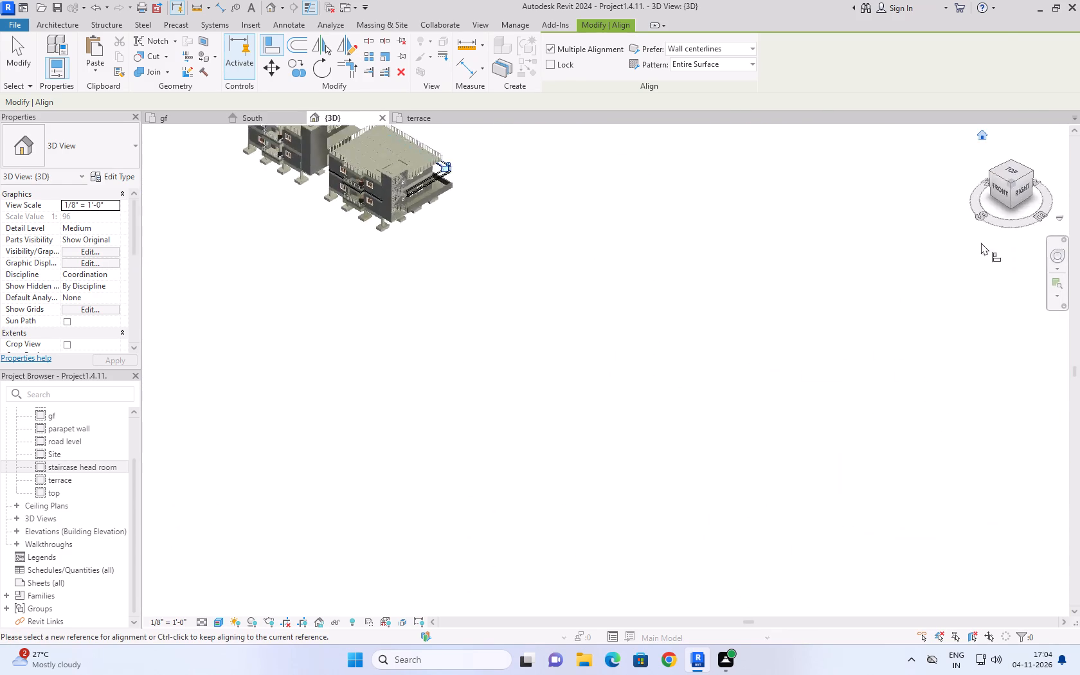
scroll(576, 477, up, 12)
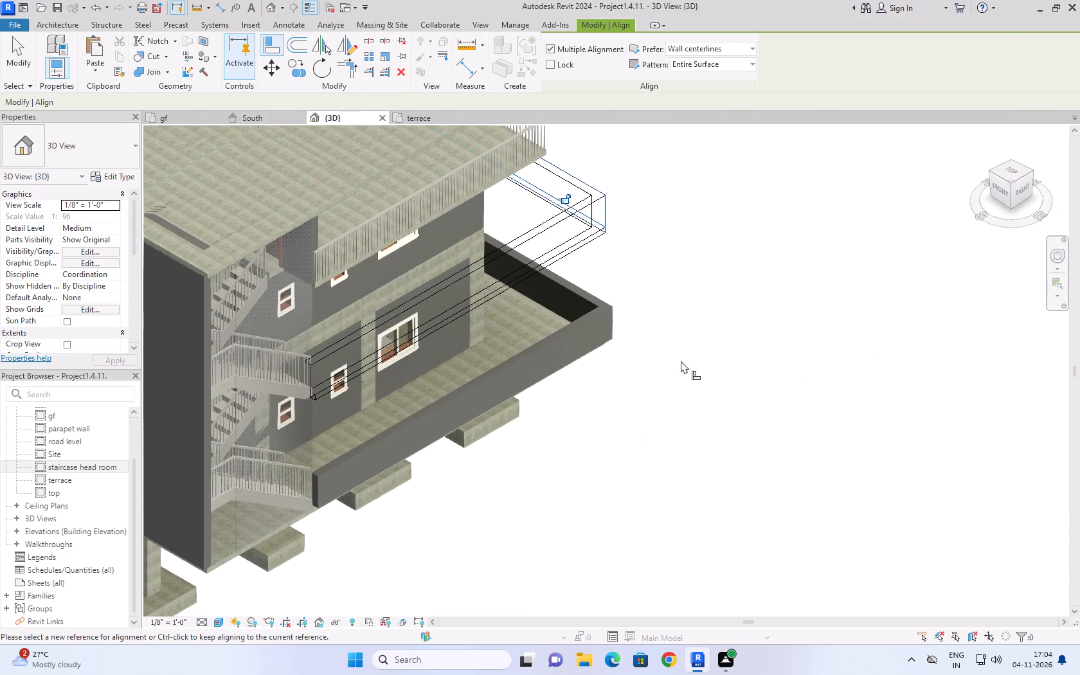
click(713, 312)
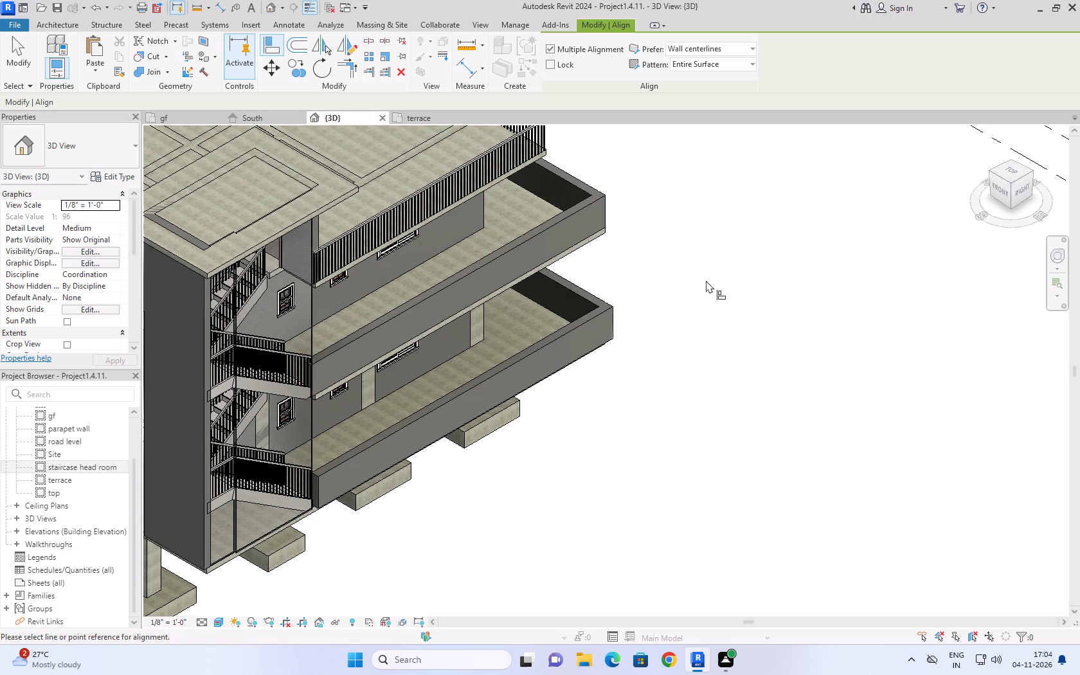
Align the short 1st floor parapet wall at the overhang's far end with the slab's side edge.
shift+middle_drag(688, 368, 681, 372)
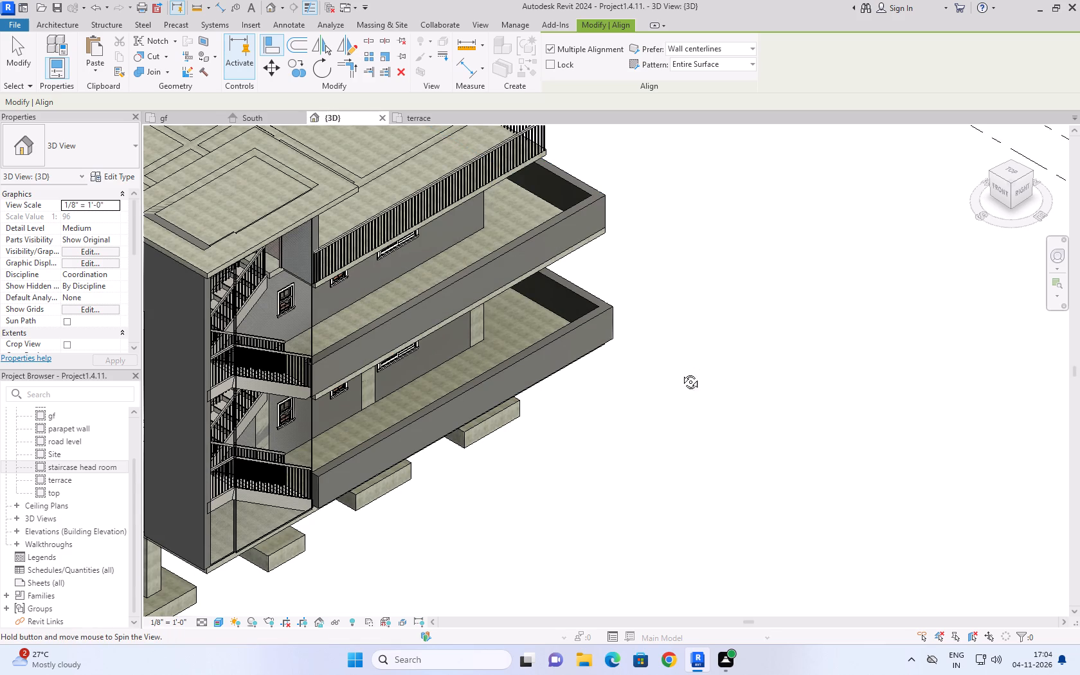
shift+middle_drag(681, 372, 569, 361)
scroll(526, 361, down, 6)
scroll(412, 374, down, 1)
shift+middle_drag(411, 374, 360, 248)
scroll(210, 213, up, 10)
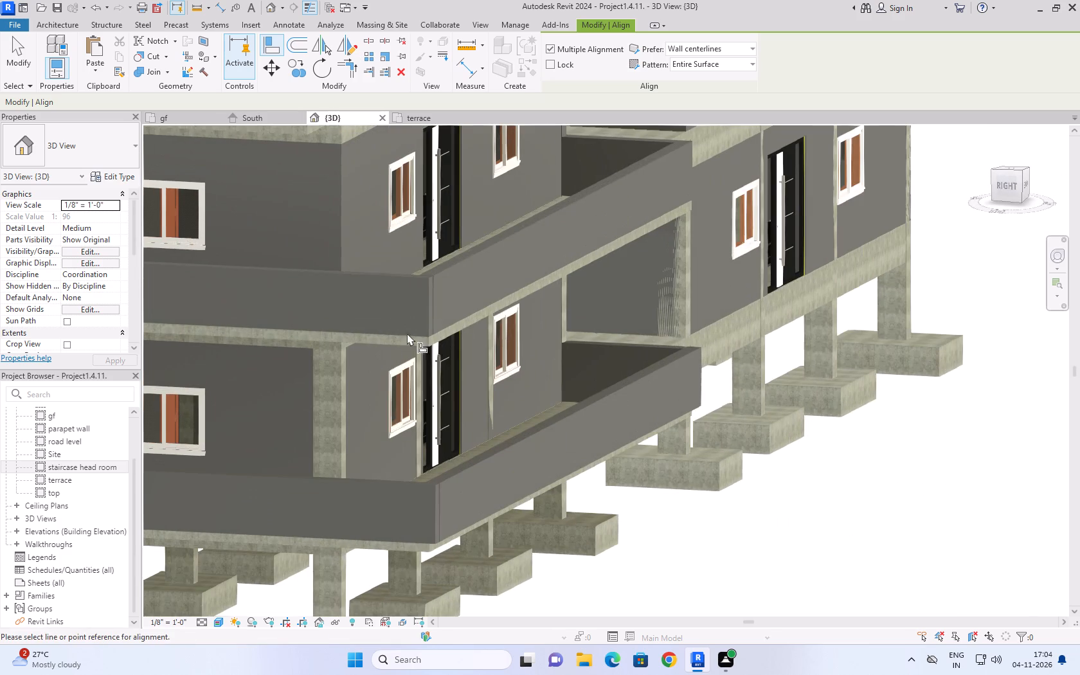
shift+middle_drag(937, 289, 897, 318)
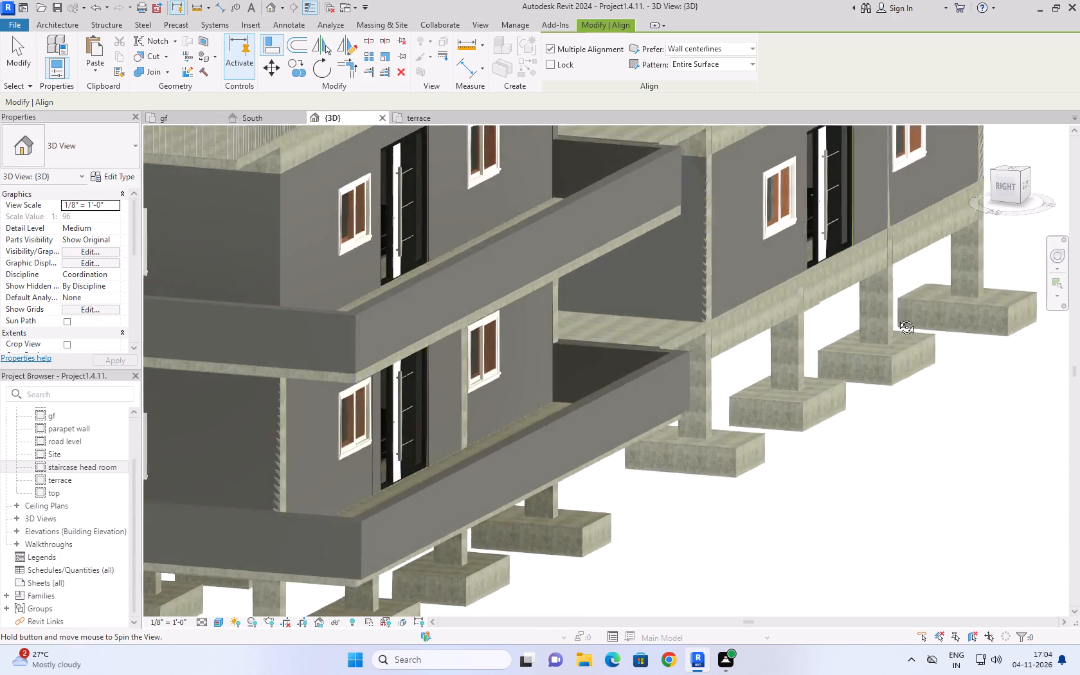
shift+middle_drag(897, 318, 647, 373)
scroll(647, 372, down, 1)
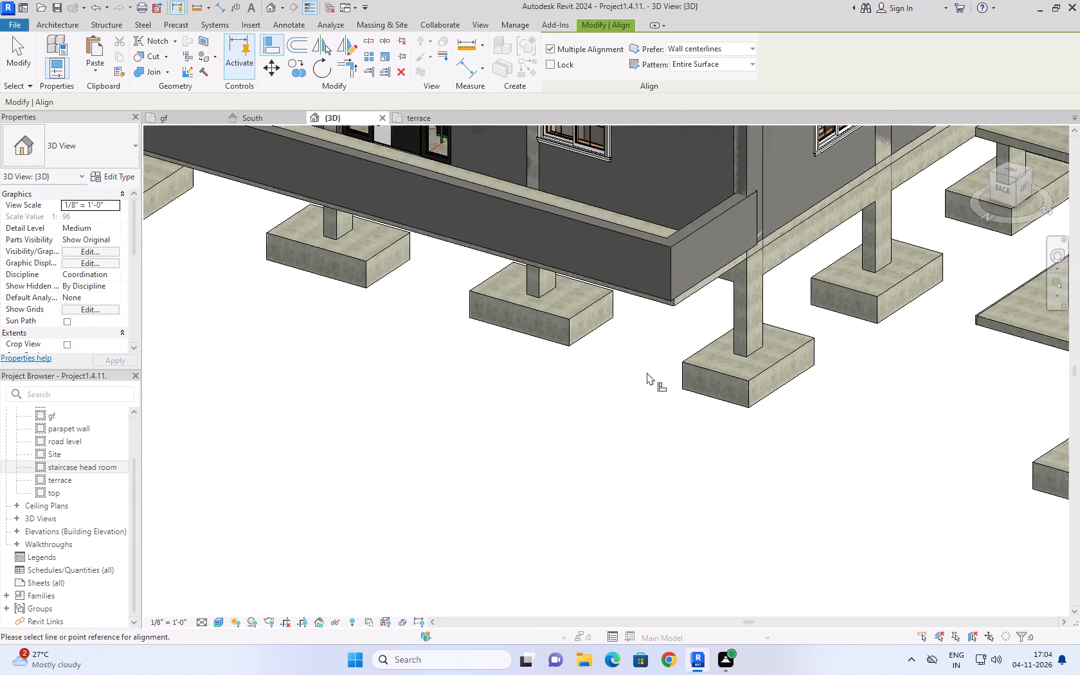
scroll(647, 372, down, 1)
middle_drag(647, 372, 584, 581)
shift+middle_drag(630, 446, 622, 330)
shift+scroll(620, 354, up, 1)
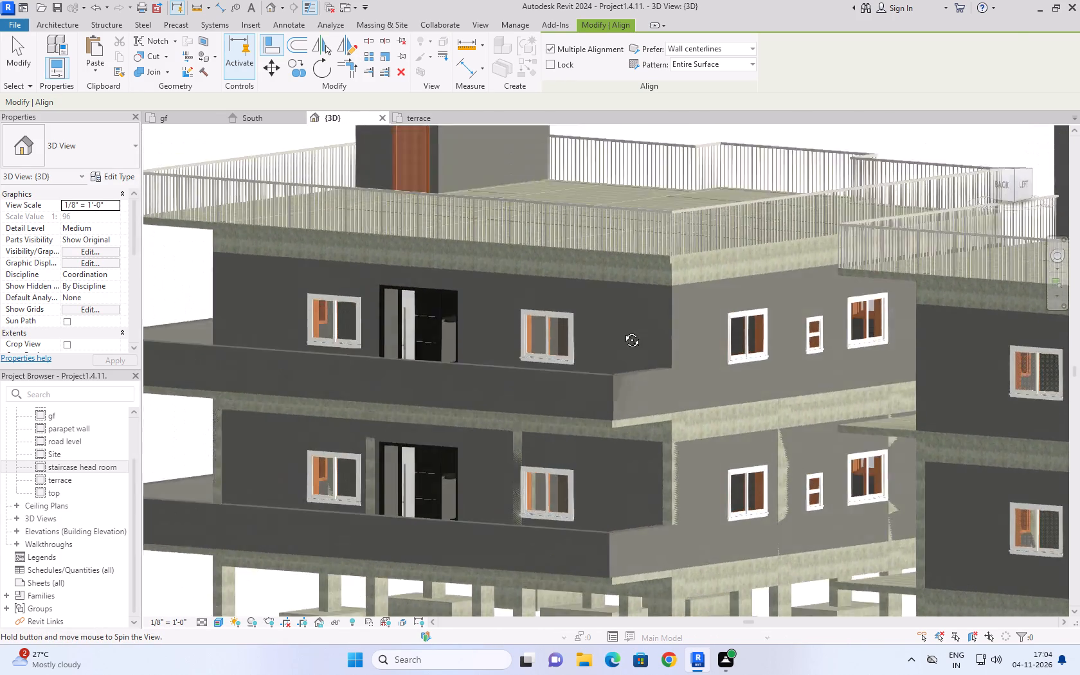
shift+middle_drag(622, 330, 635, 303)
shift+middle_drag(550, 402, 632, 415)
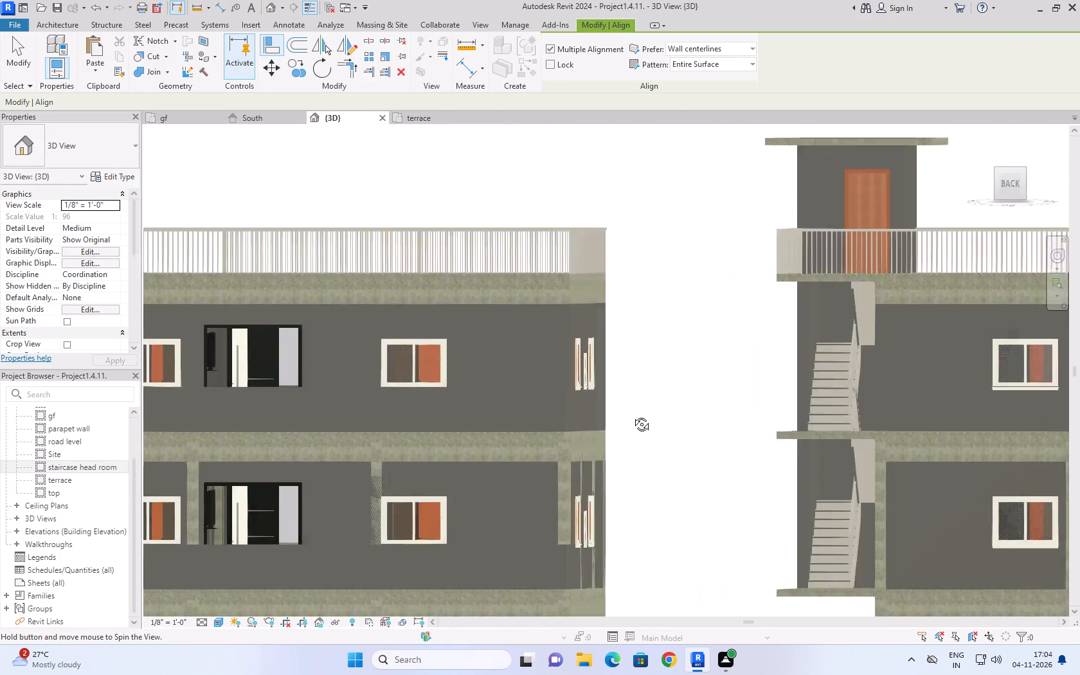
shift+middle_drag(632, 415, 616, 427)
scroll(539, 437, up, 8)
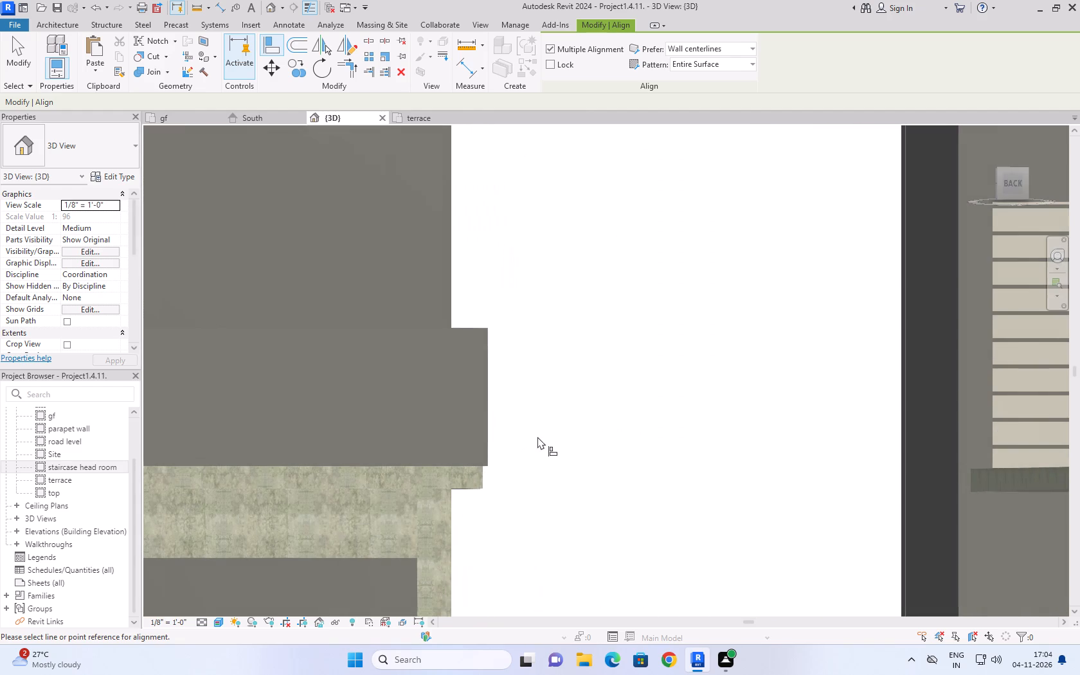
shift+middle_drag(526, 440, 502, 447)
scroll(495, 467, up, 5)
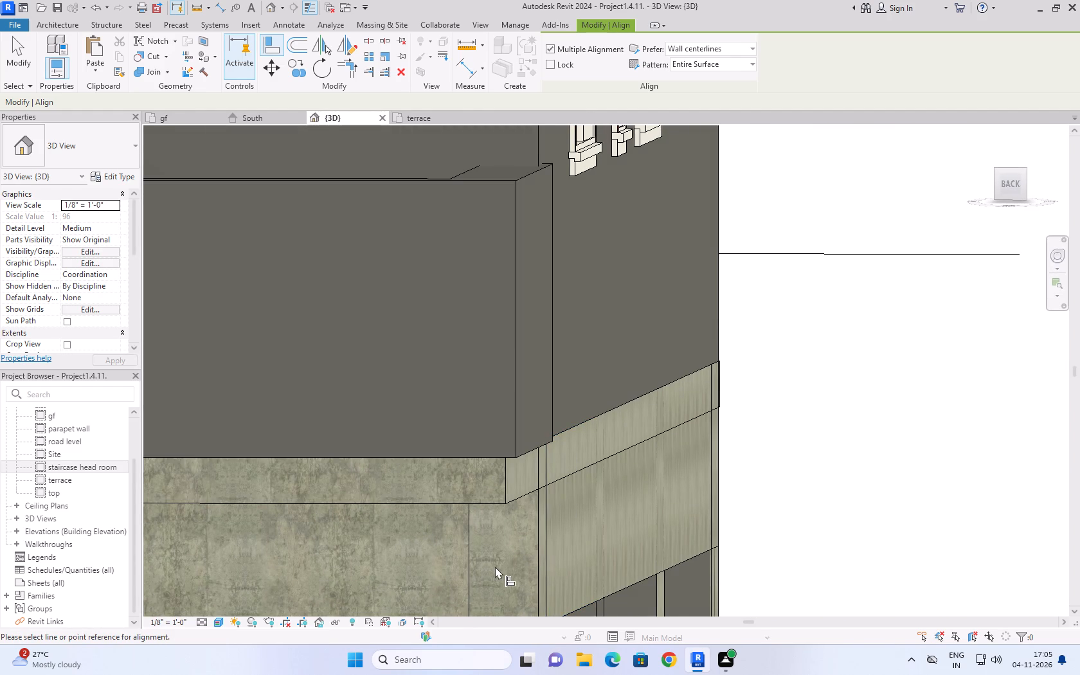
shift+middle_drag(473, 567, 483, 552)
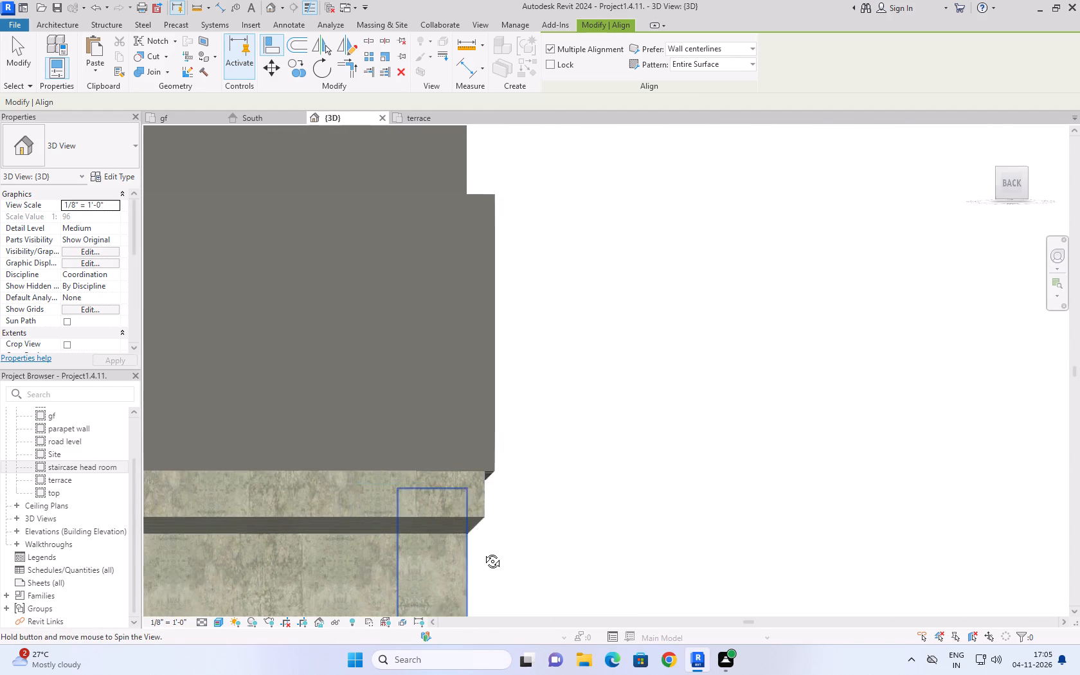
shift+middle_drag(483, 552, 478, 552)
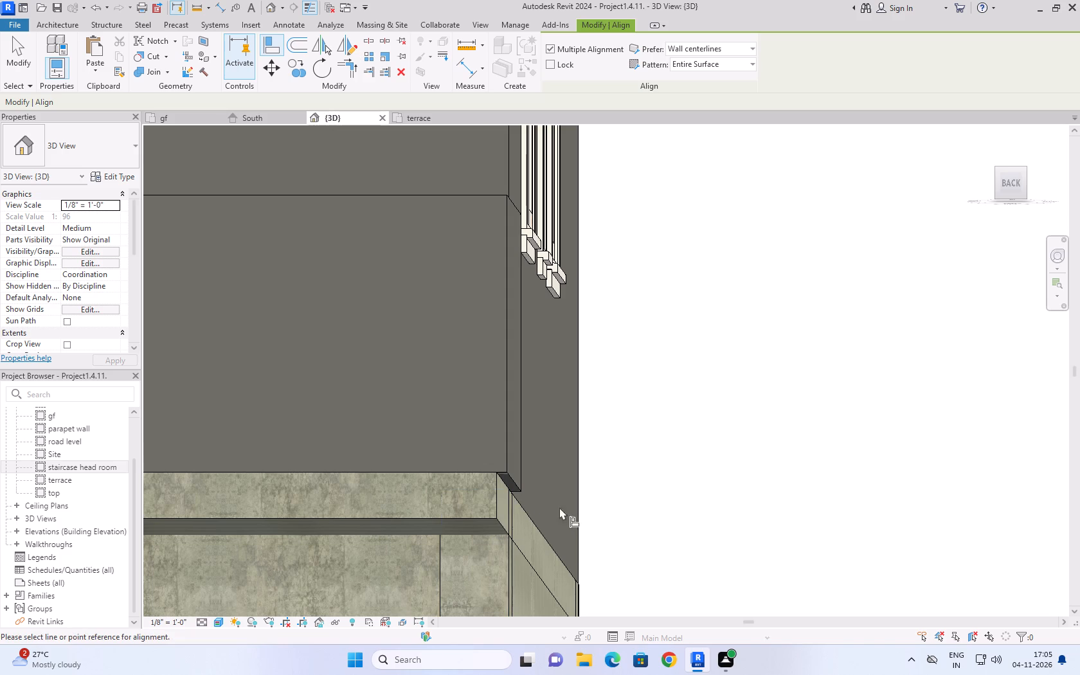
click(4, 53)
click(14, 51)
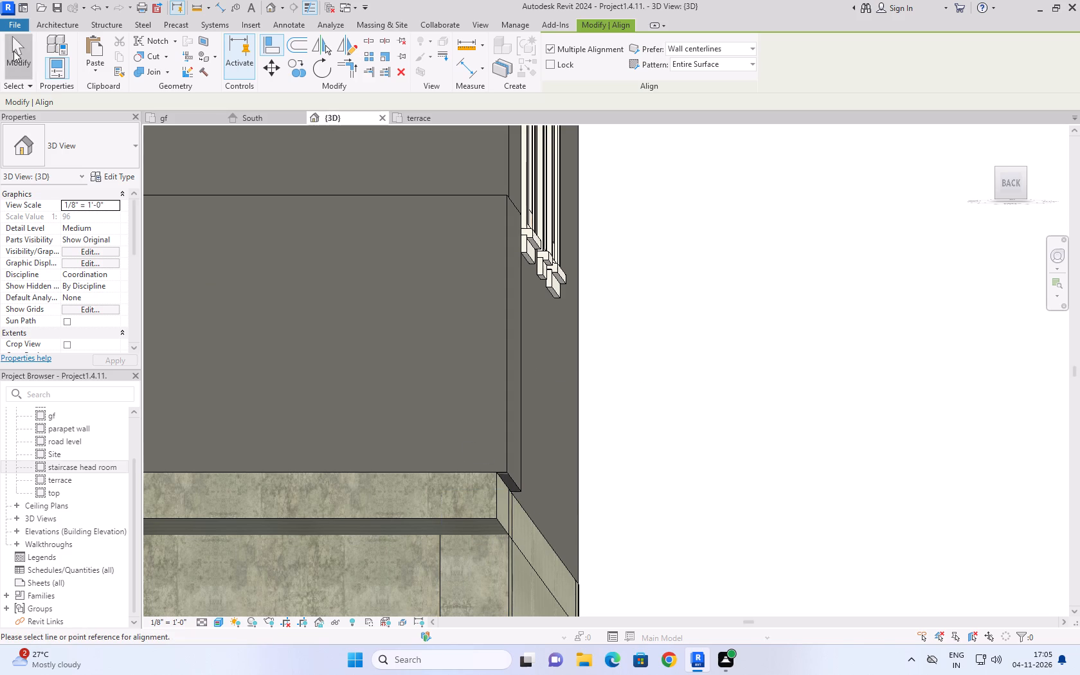
click(271, 40)
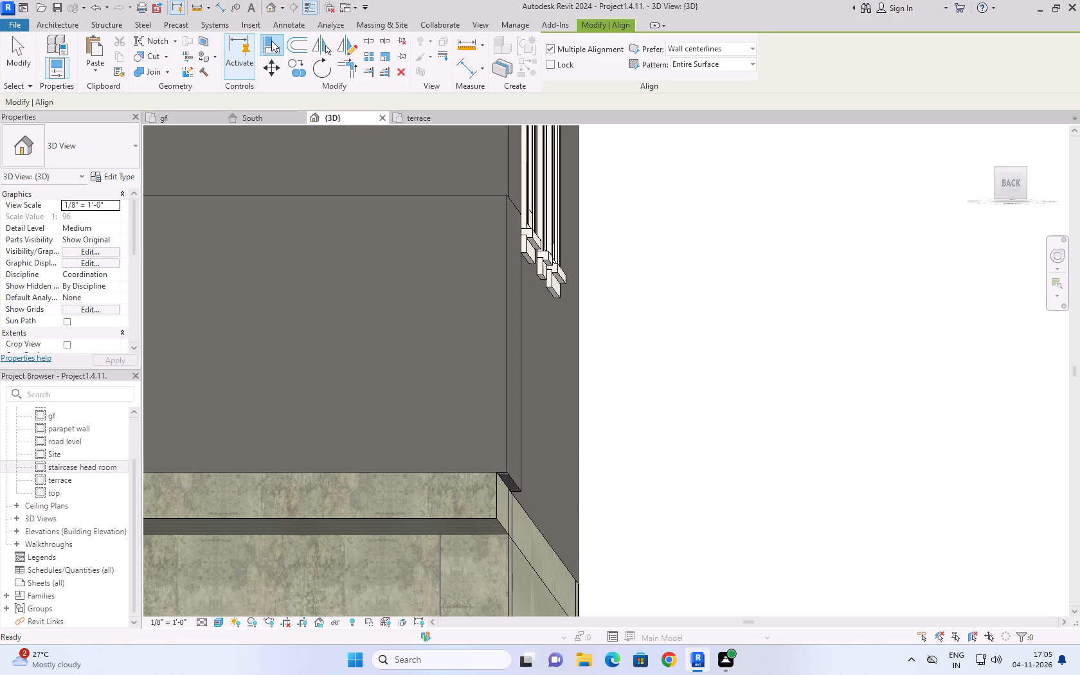
click(499, 501)
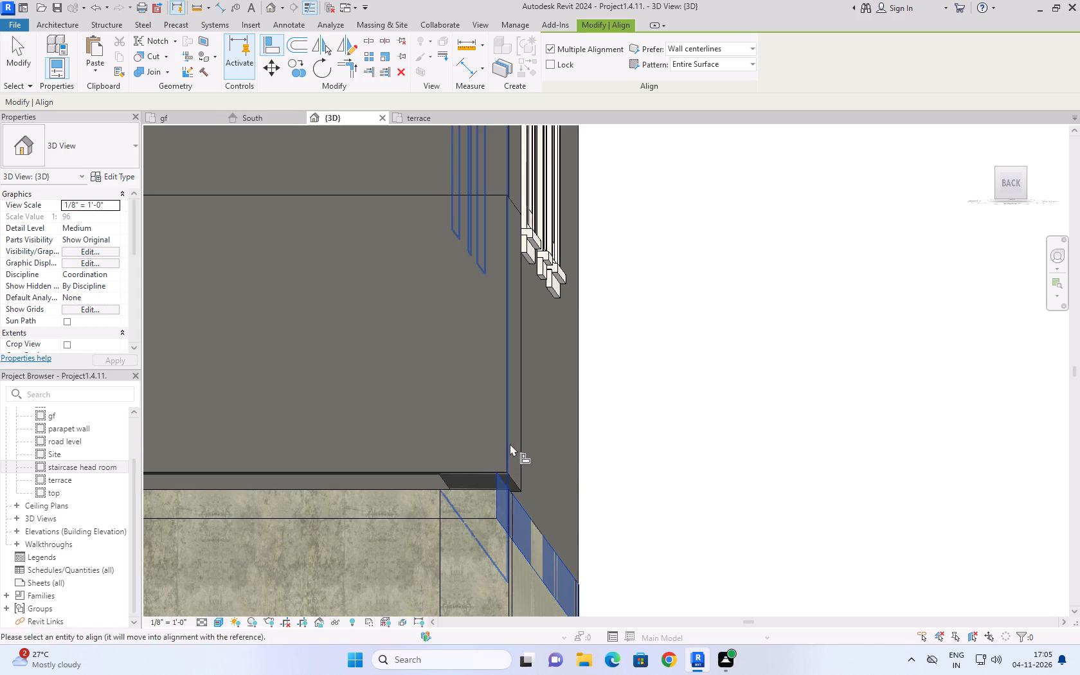
scroll(507, 444, down, 7)
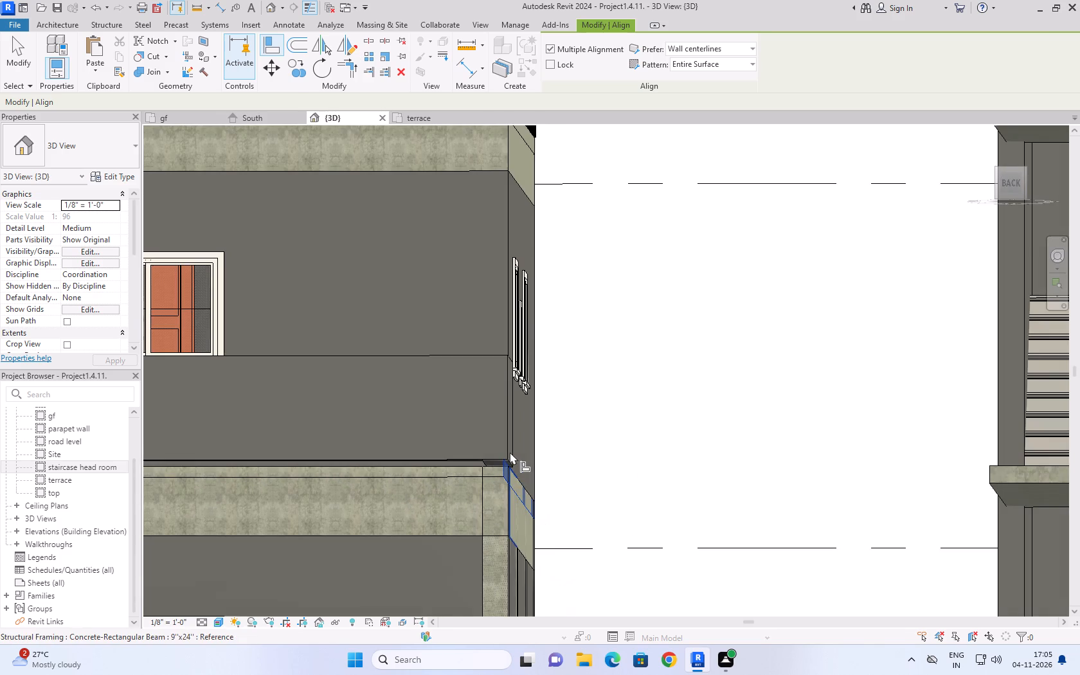
click(510, 452)
click(646, 352)
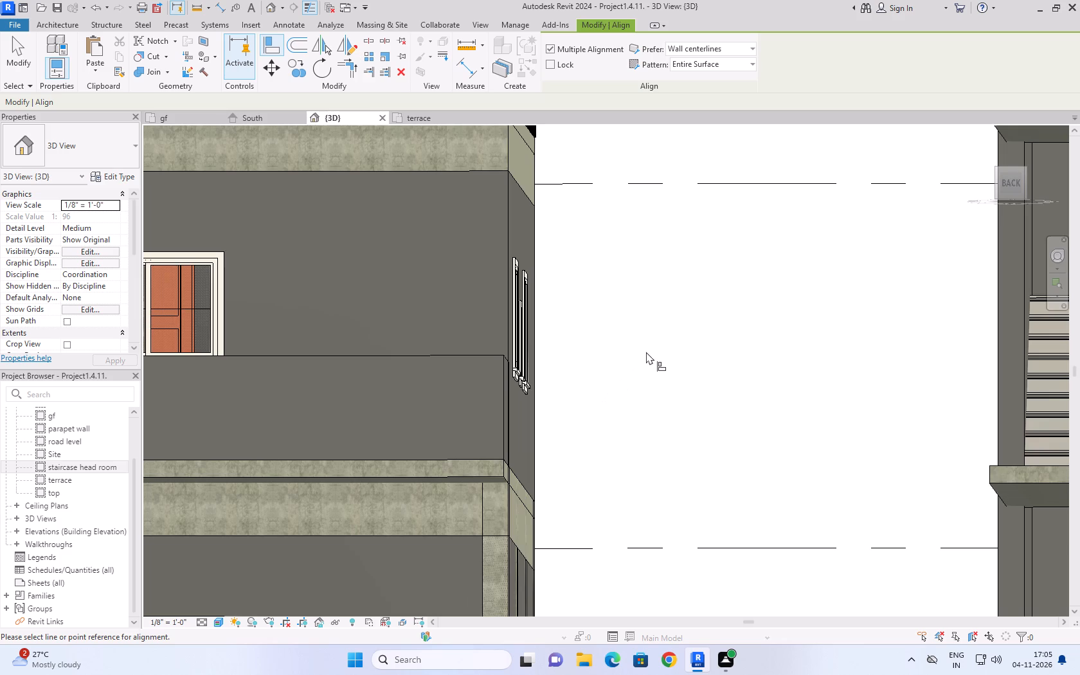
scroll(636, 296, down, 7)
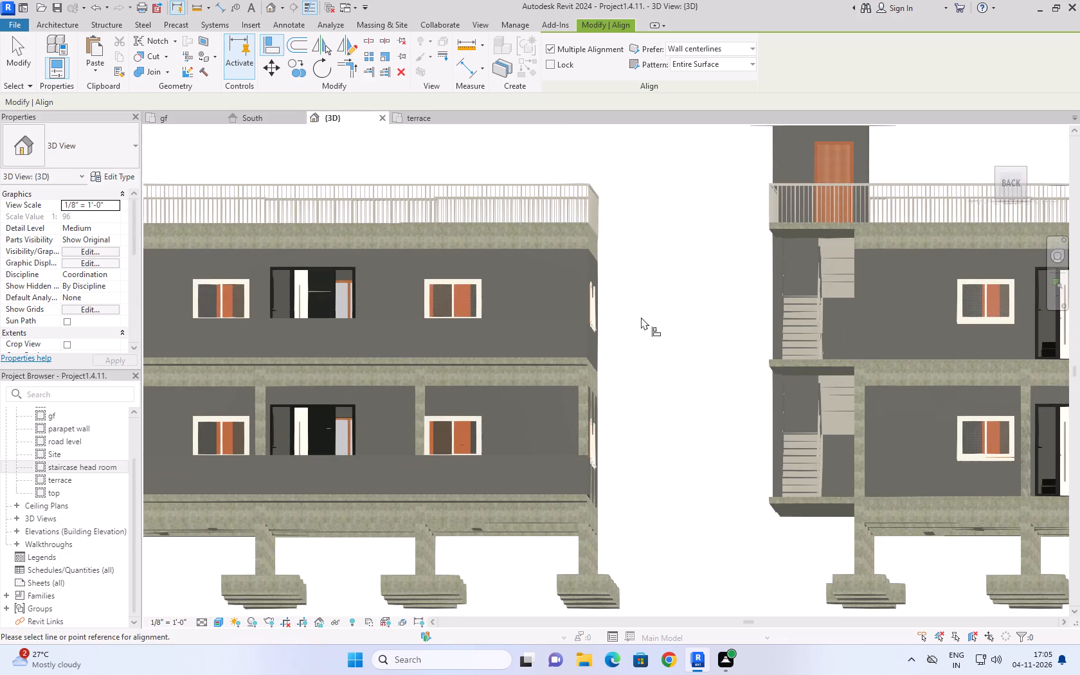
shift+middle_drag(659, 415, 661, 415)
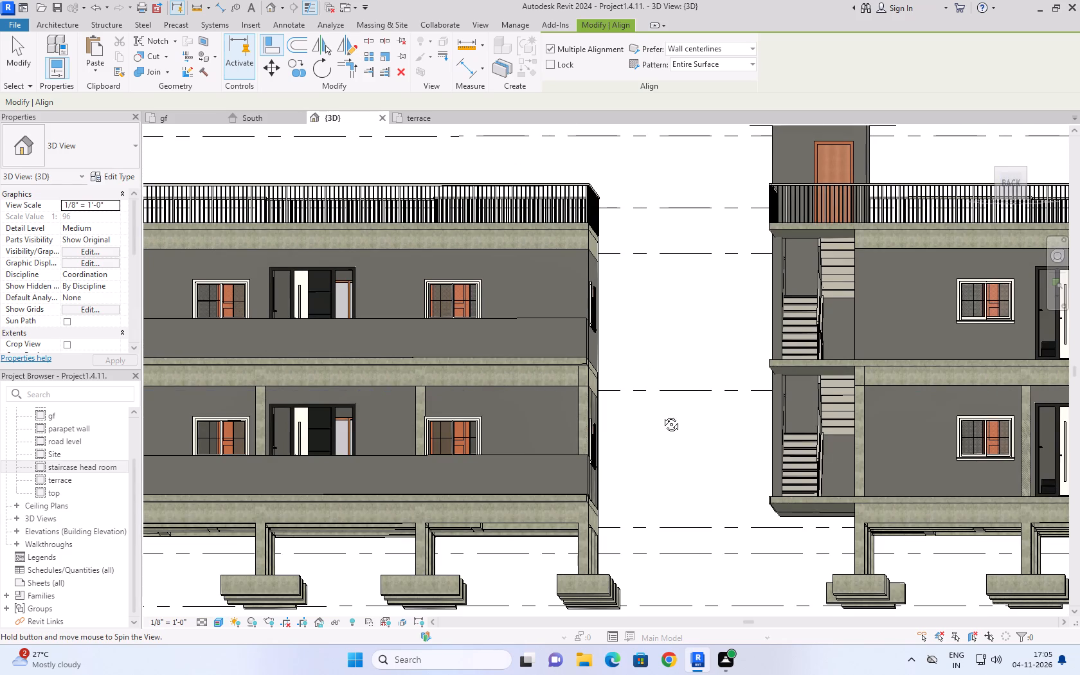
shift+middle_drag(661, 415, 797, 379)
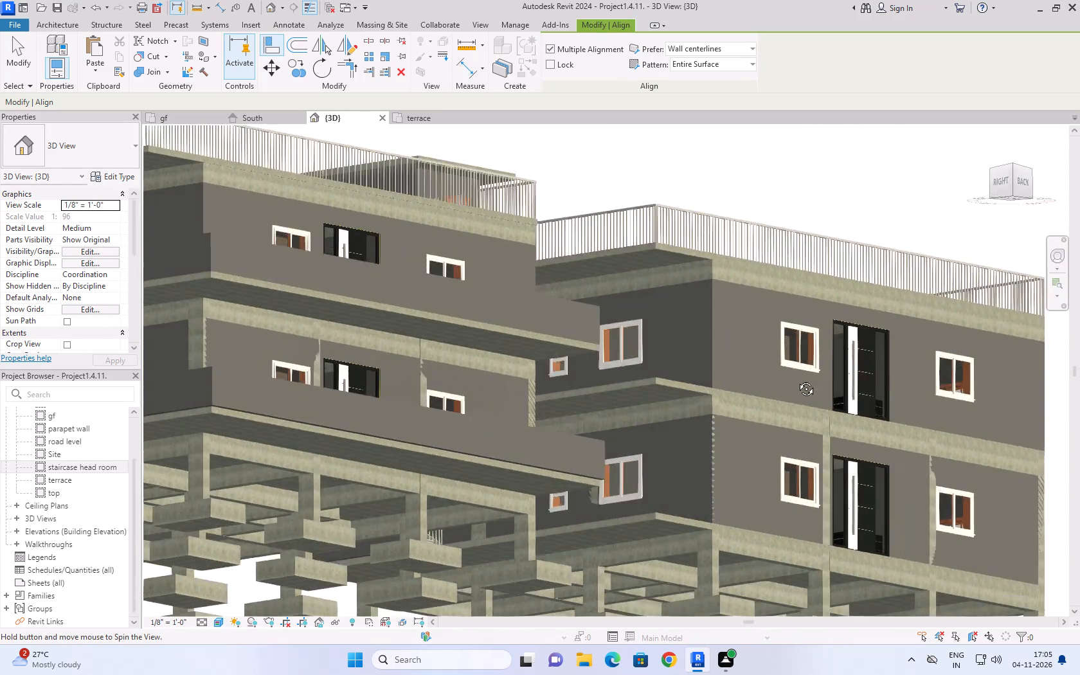
Change the remaining solid front wall of the nearer building's staircase to the Curtain Wall 1 type.
shift+middle_drag(797, 379, 909, 445)
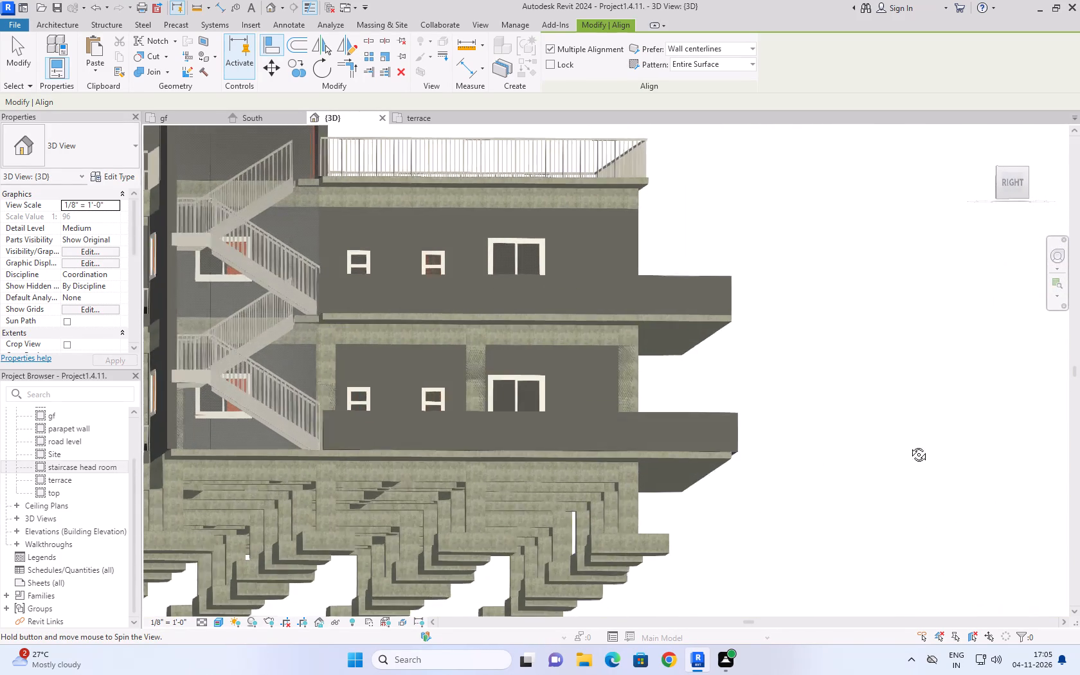
shift+middle_drag(909, 445, 908, 499)
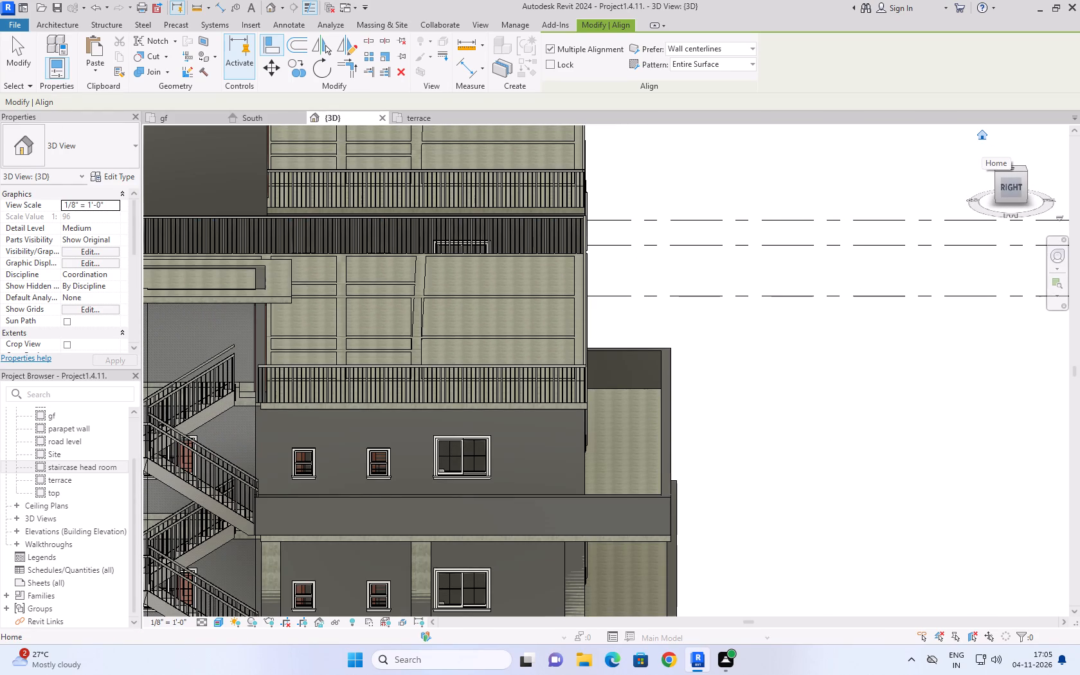
click(982, 141)
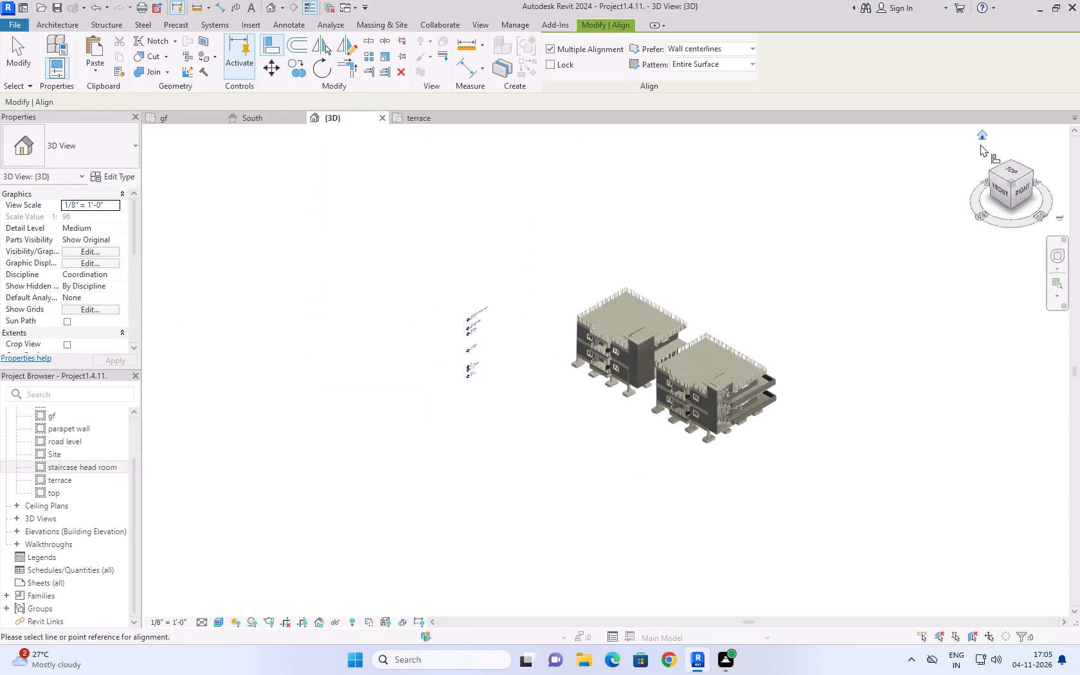
scroll(693, 480, up, 5)
click(21, 42)
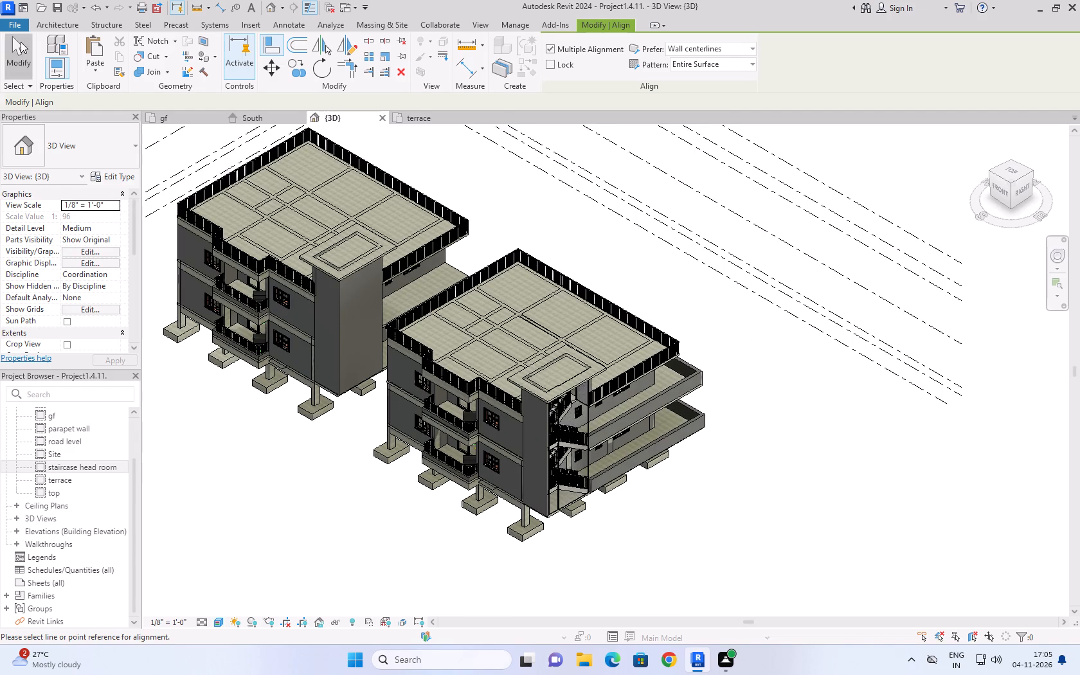
scroll(340, 274, up, 4)
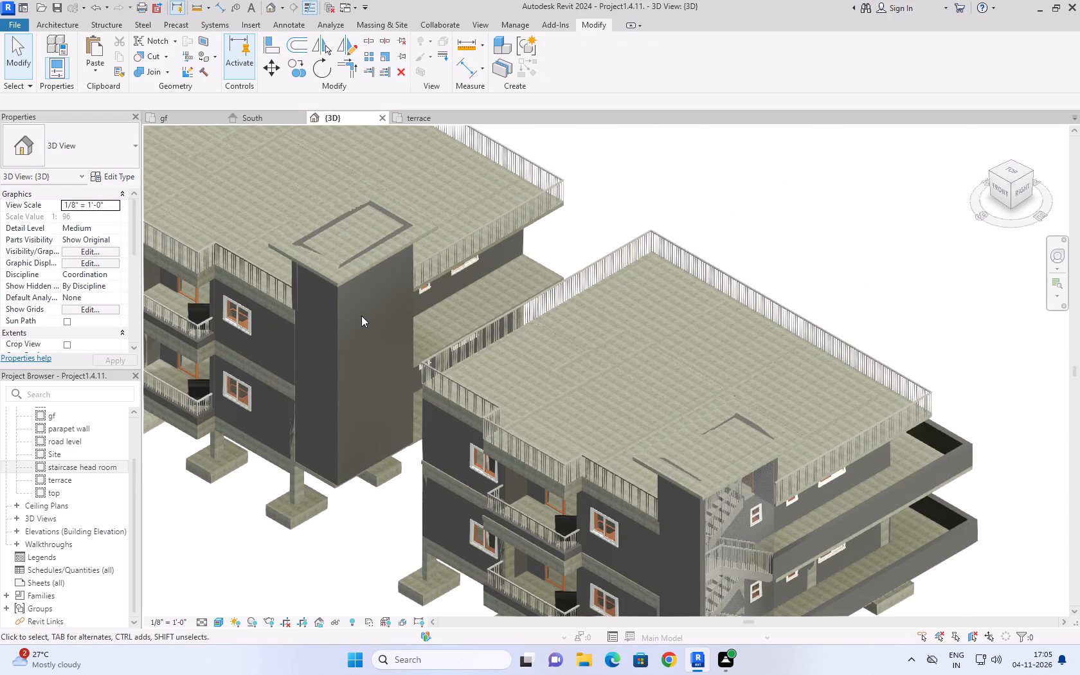
scroll(518, 190, down, 5)
scroll(688, 432, up, 4)
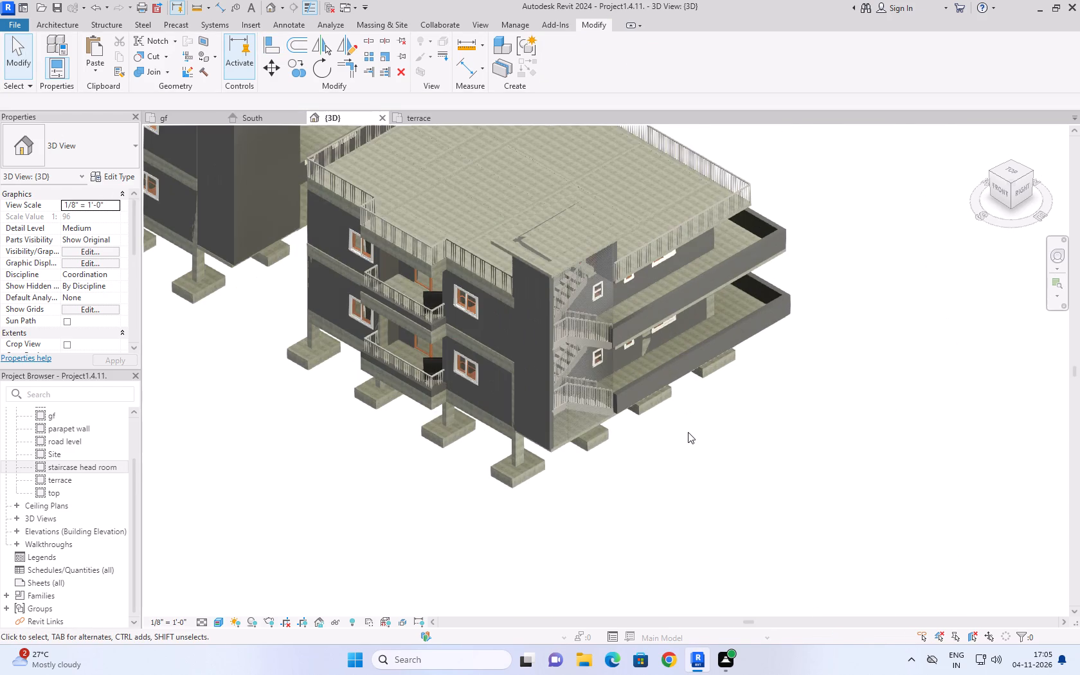
scroll(712, 368, up, 4)
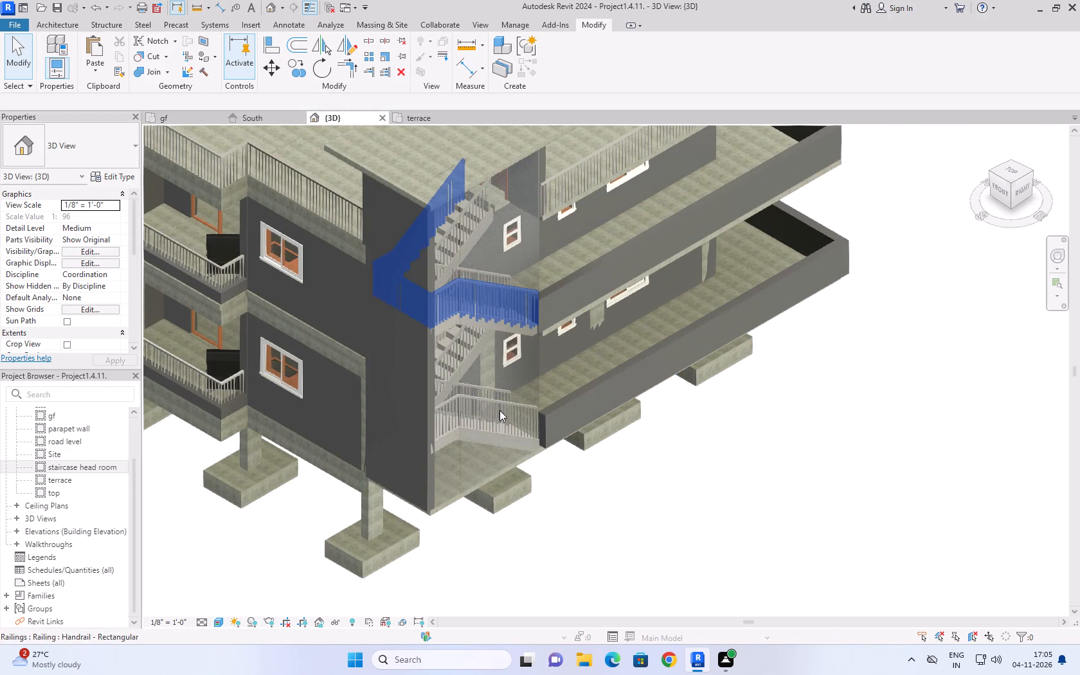
click(749, 442)
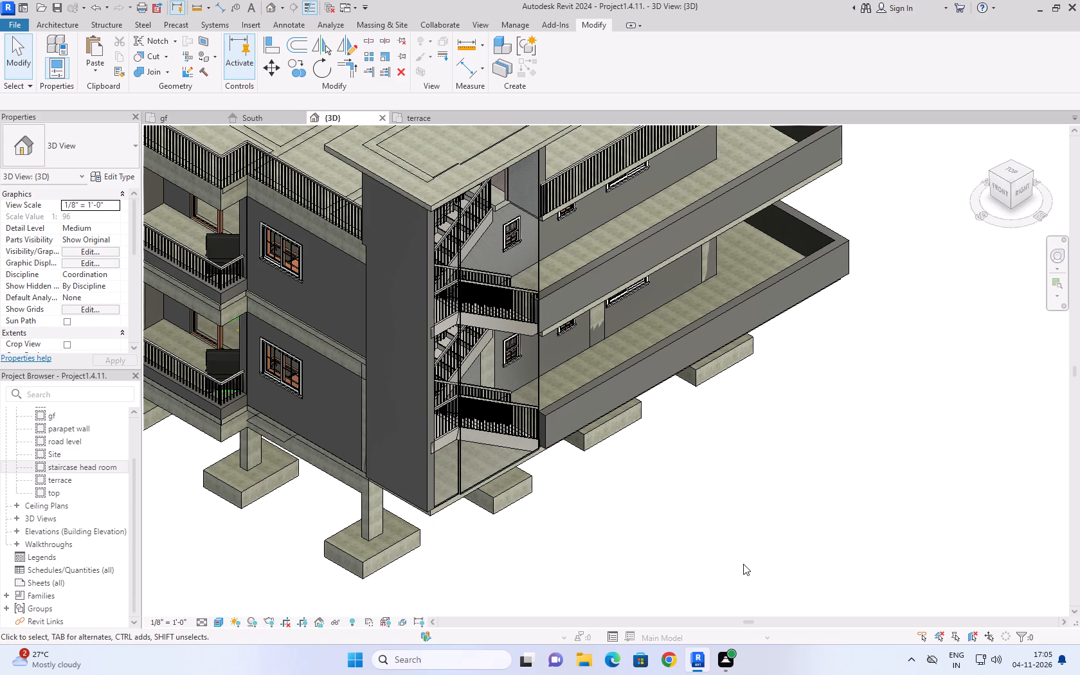
click(424, 292)
click(74, 161)
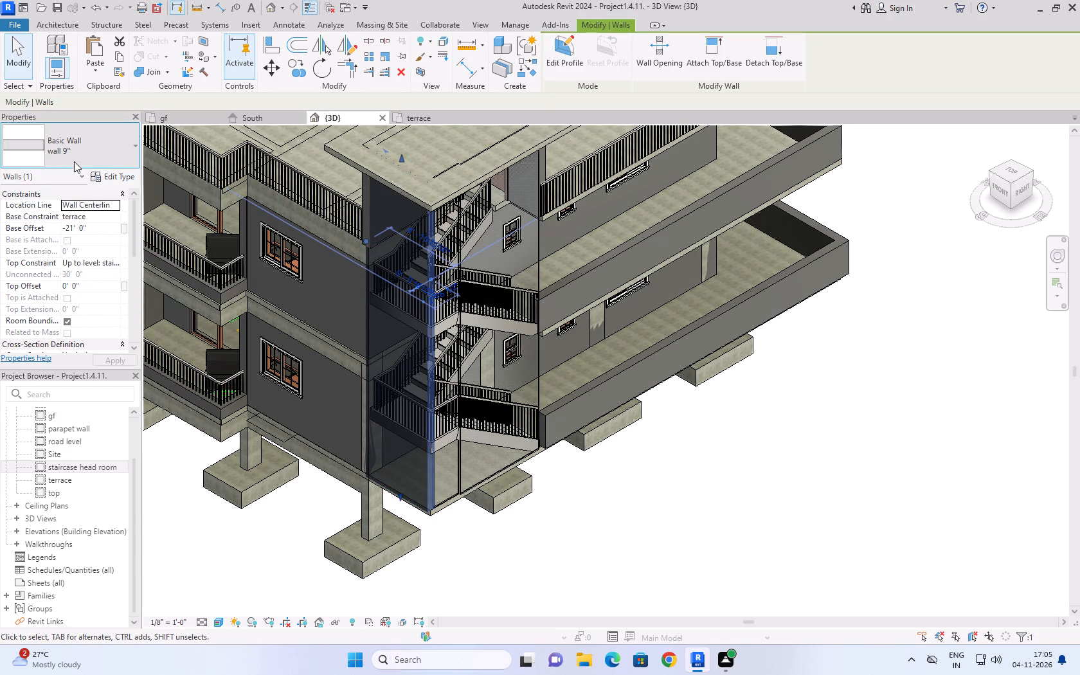
click(73, 334)
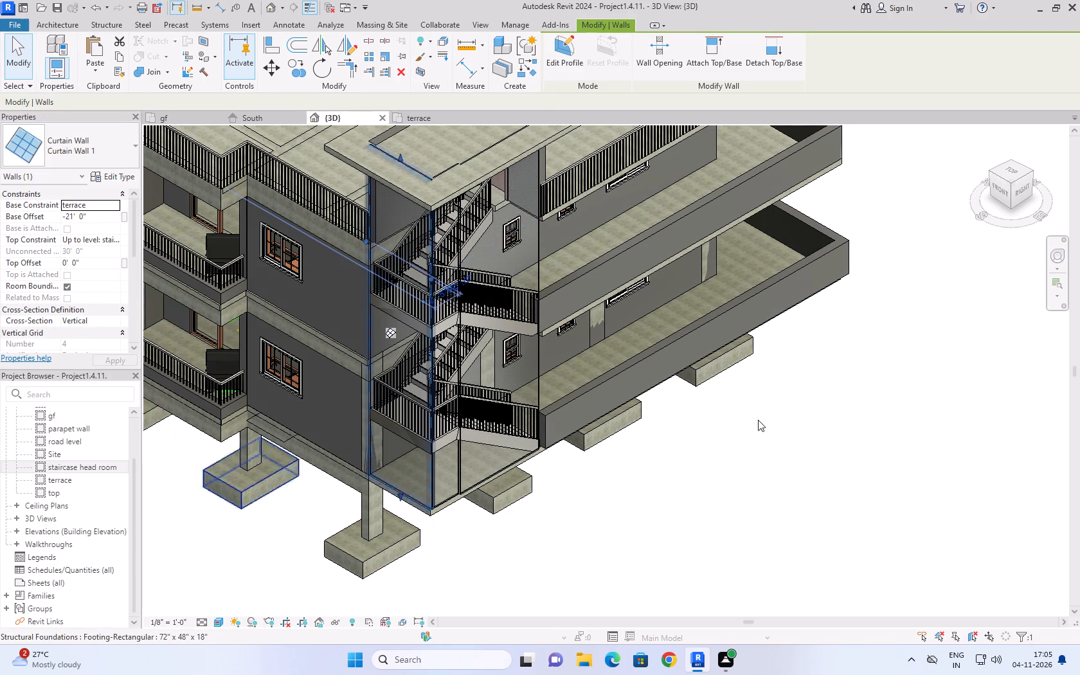
click(758, 420)
Change the solid side and front walls of the farther building's staircase to the Curtain Wall 1 type.
scroll(692, 486, down, 5)
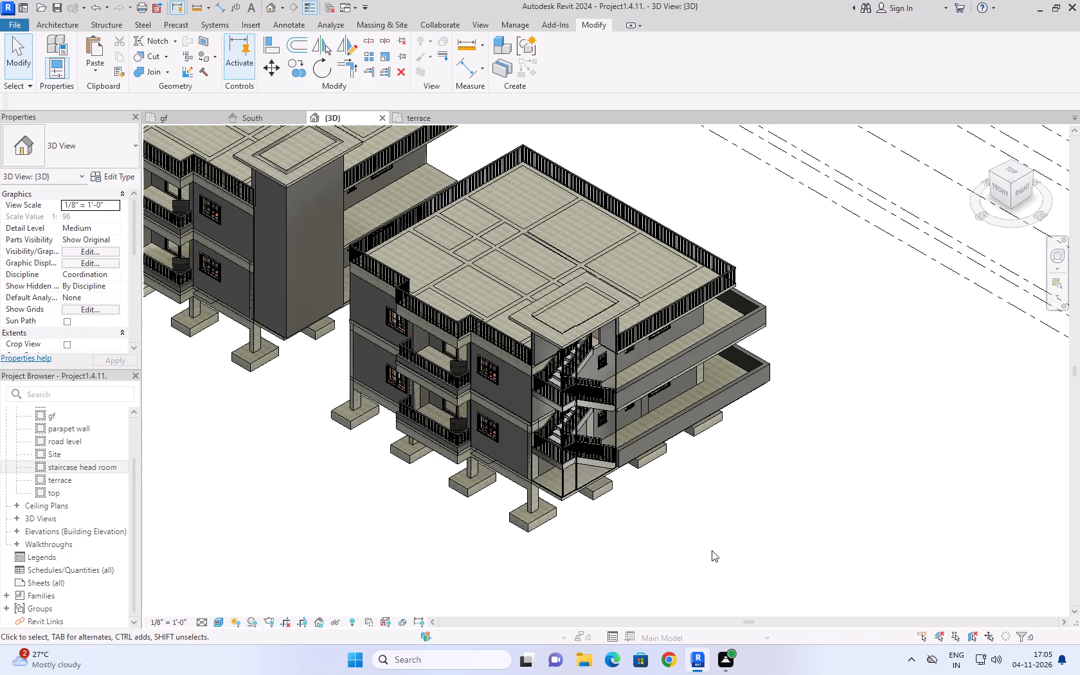
scroll(714, 552, down, 4)
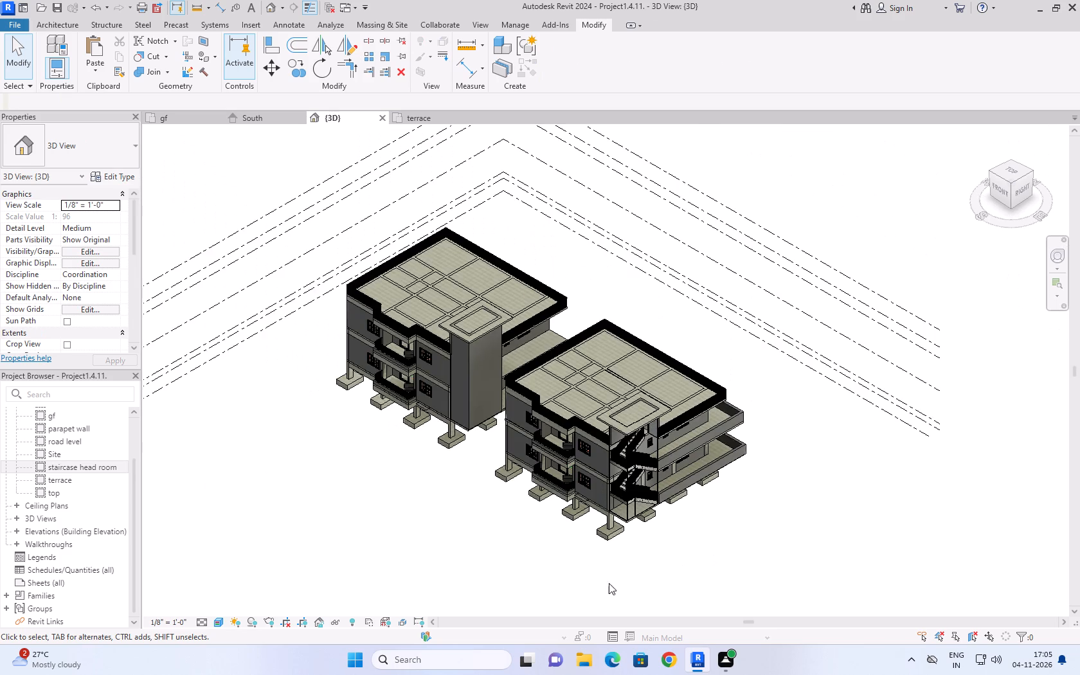
scroll(503, 379, up, 4)
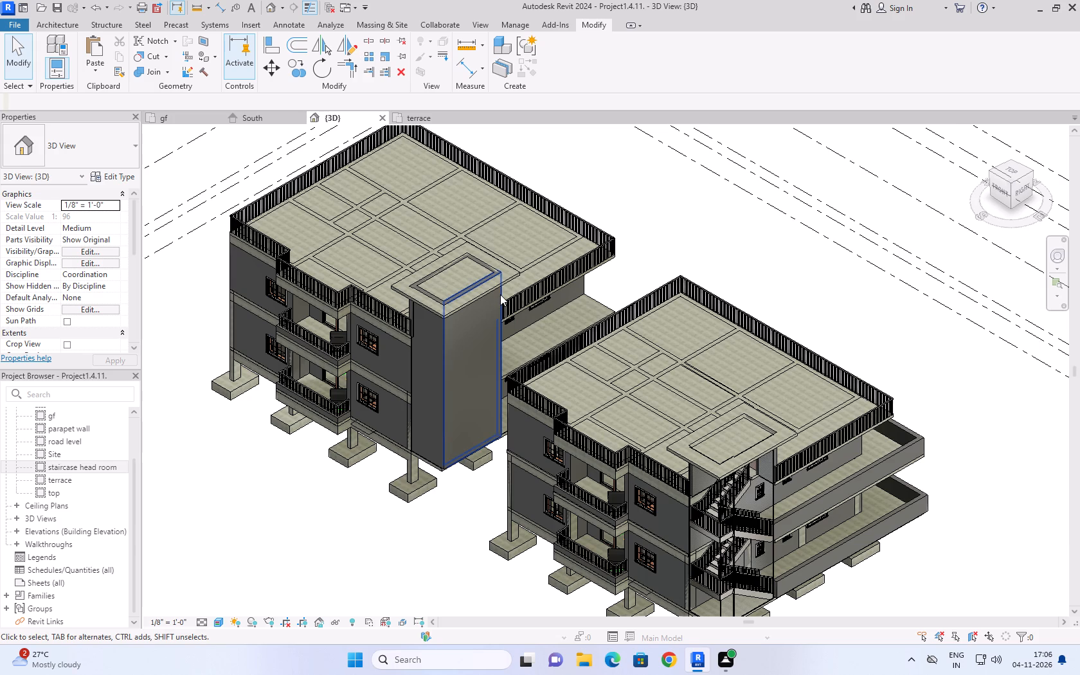
click(500, 294)
click(124, 147)
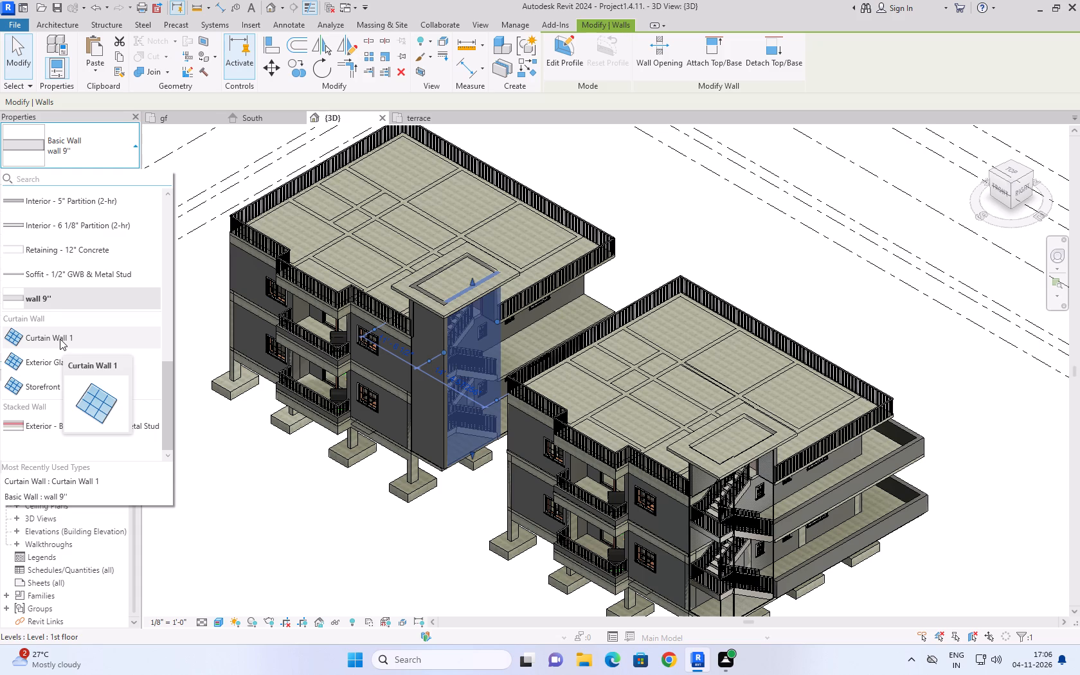
click(60, 339)
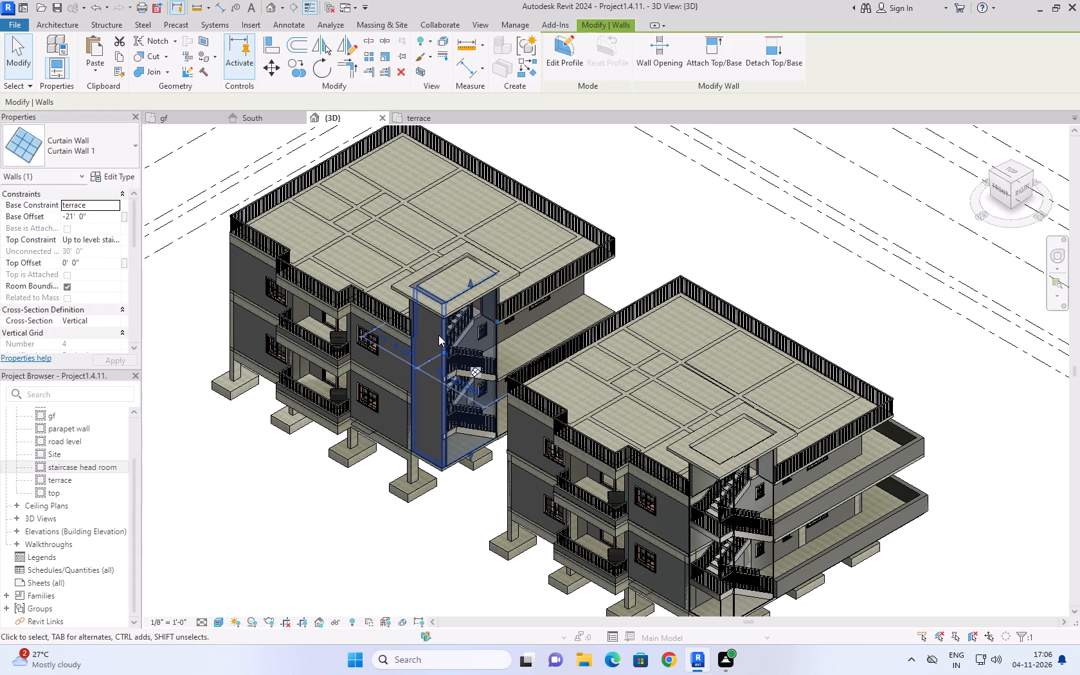
click(438, 335)
click(68, 147)
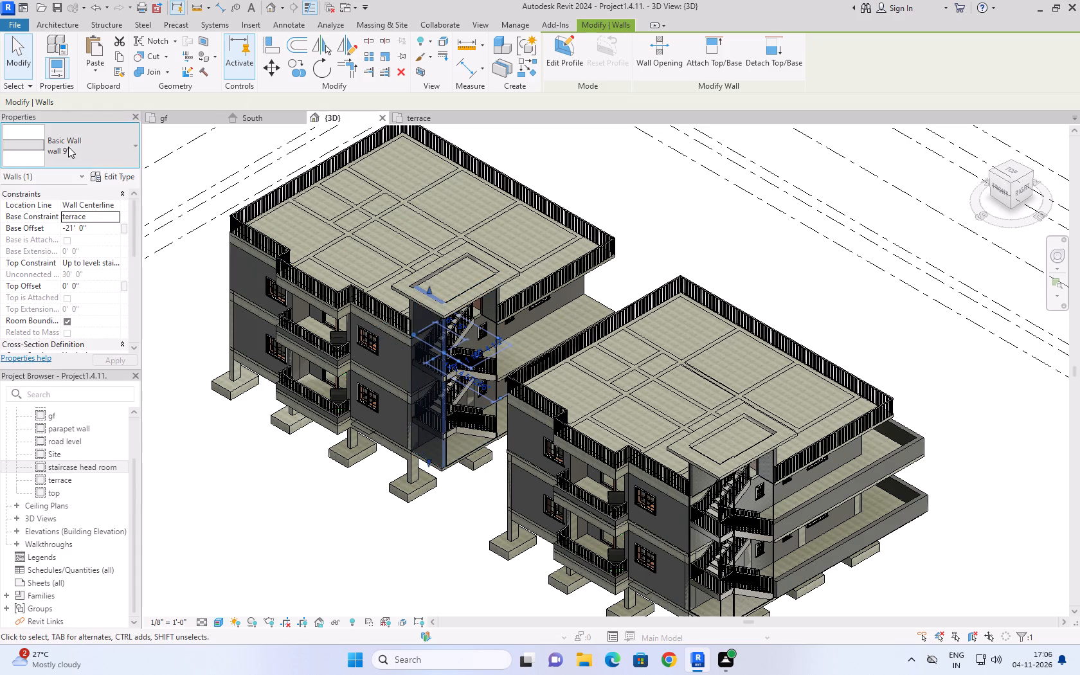
click(73, 337)
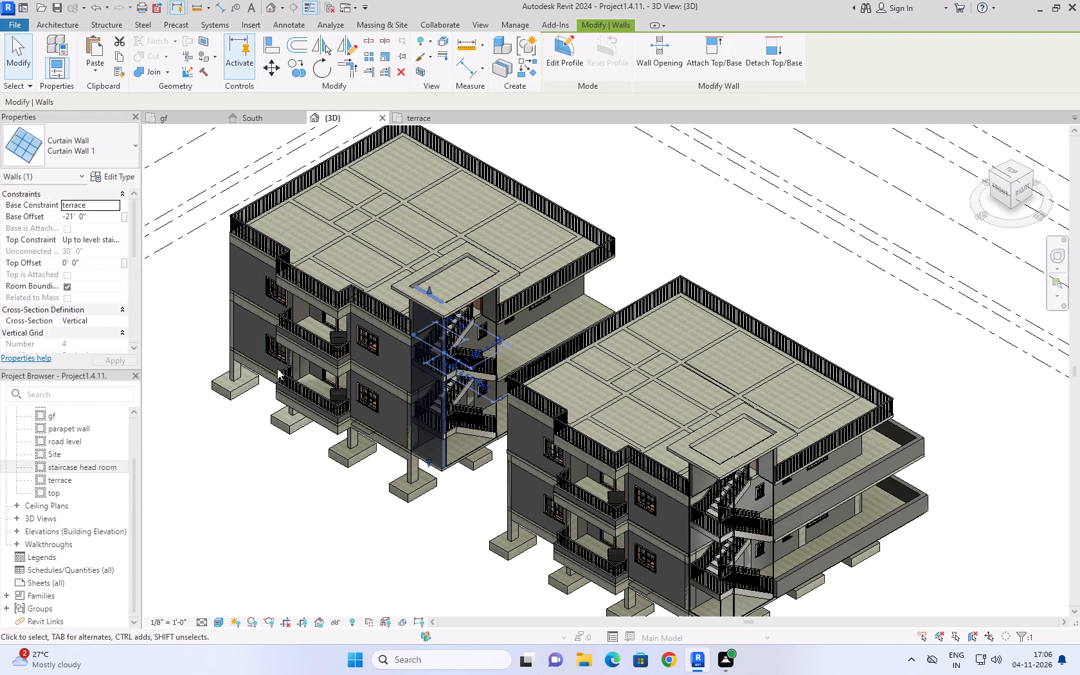
click(382, 511)
Inspect the base of the staircase curtain walls on both buildings, where they meet the ground floor slab.
scroll(490, 446, up, 2)
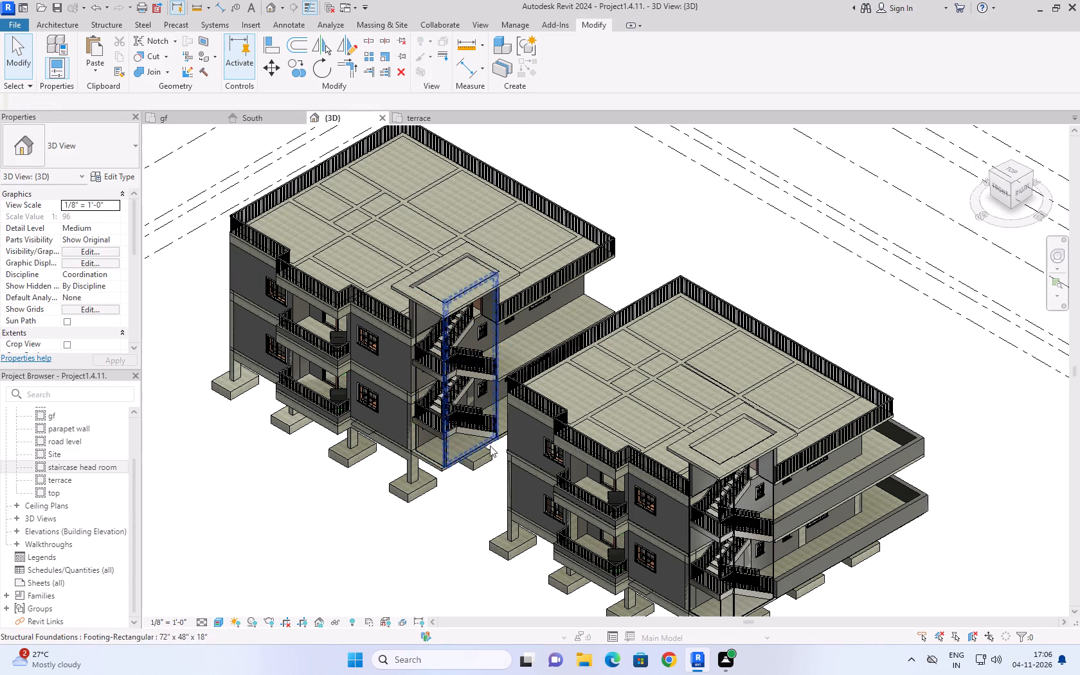
scroll(490, 446, up, 8)
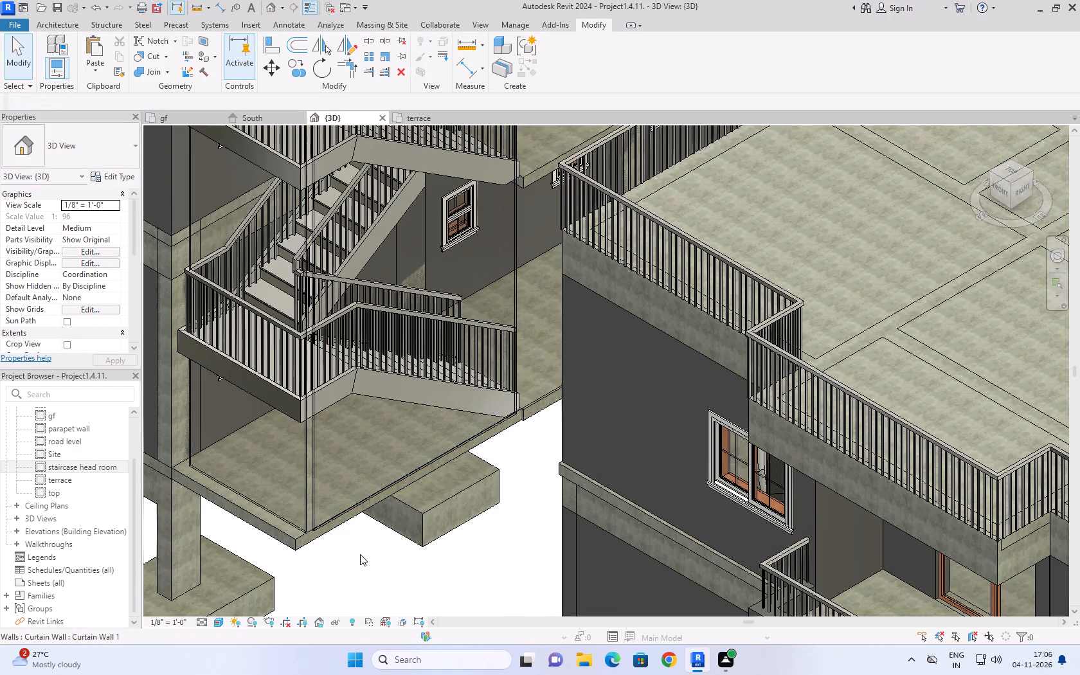
click(360, 554)
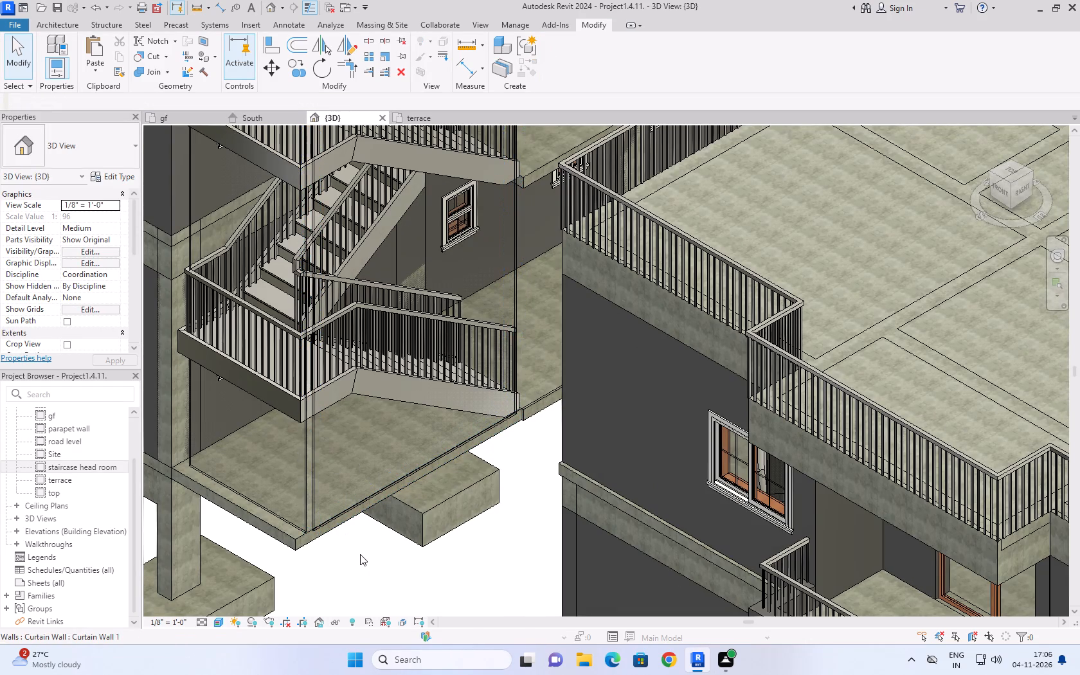
click(360, 554)
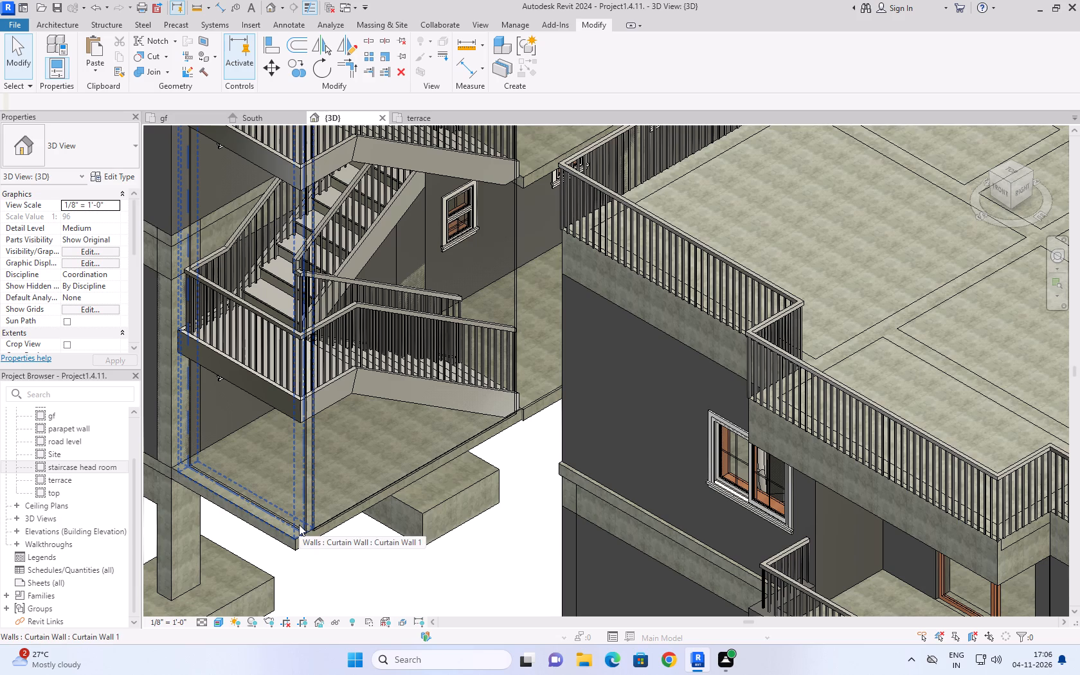
click(299, 525)
click(353, 566)
scroll(363, 521, down, 2)
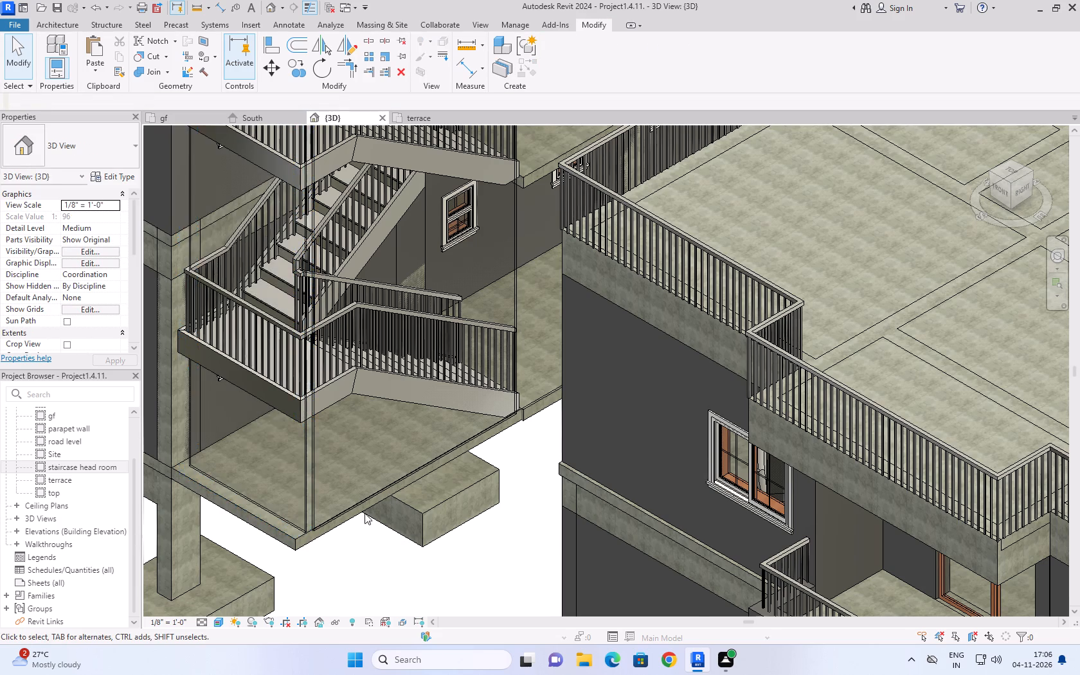
scroll(364, 513, down, 7)
scroll(386, 451, down, 5)
scroll(532, 559, up, 7)
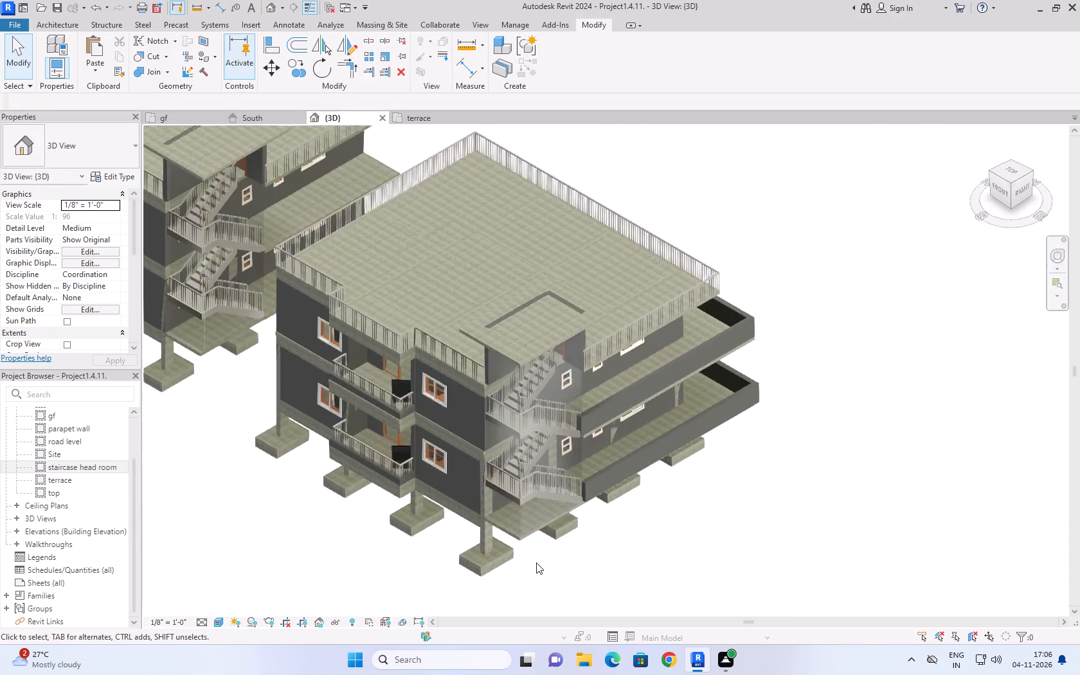
scroll(536, 562, up, 8)
click(539, 565)
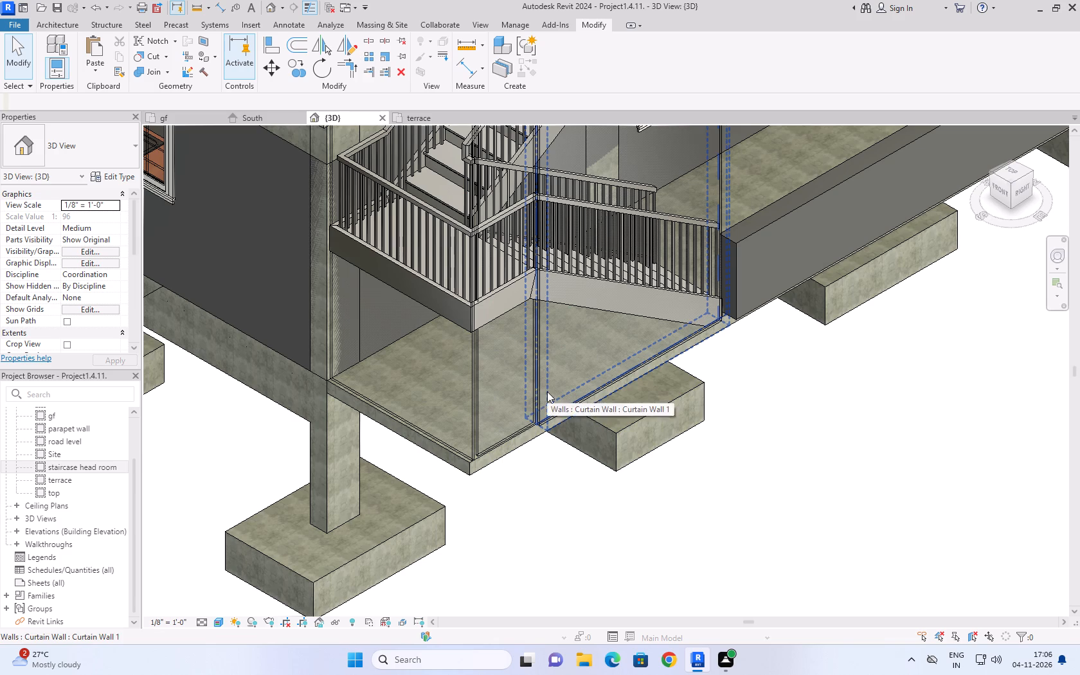
click(590, 478)
Examine the nearer building's parapet walls on both floors from the staircase side and around the rear corner.
scroll(783, 386, down, 3)
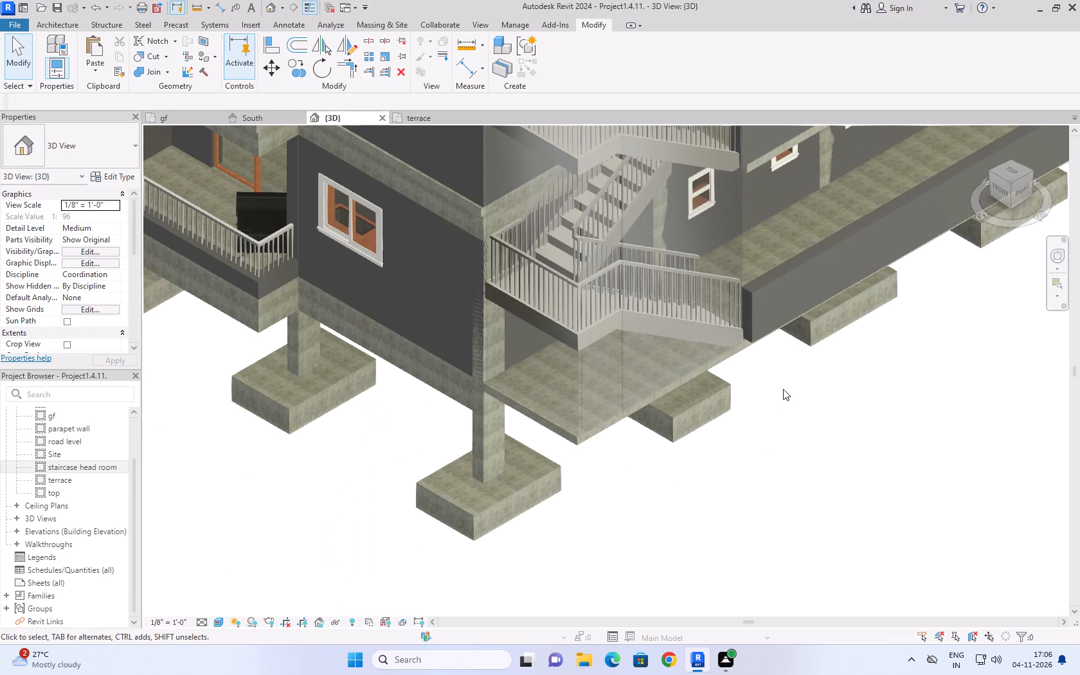
shift+middle_drag(784, 390, 725, 415)
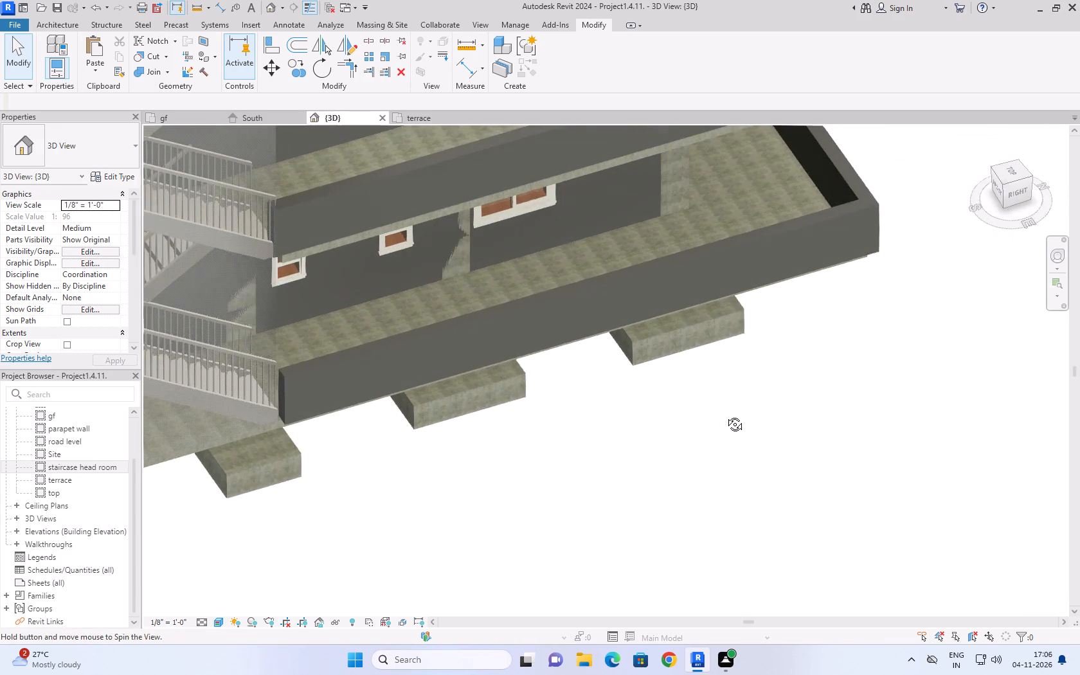
shift+middle_drag(725, 415, 718, 404)
scroll(718, 404, down, 4)
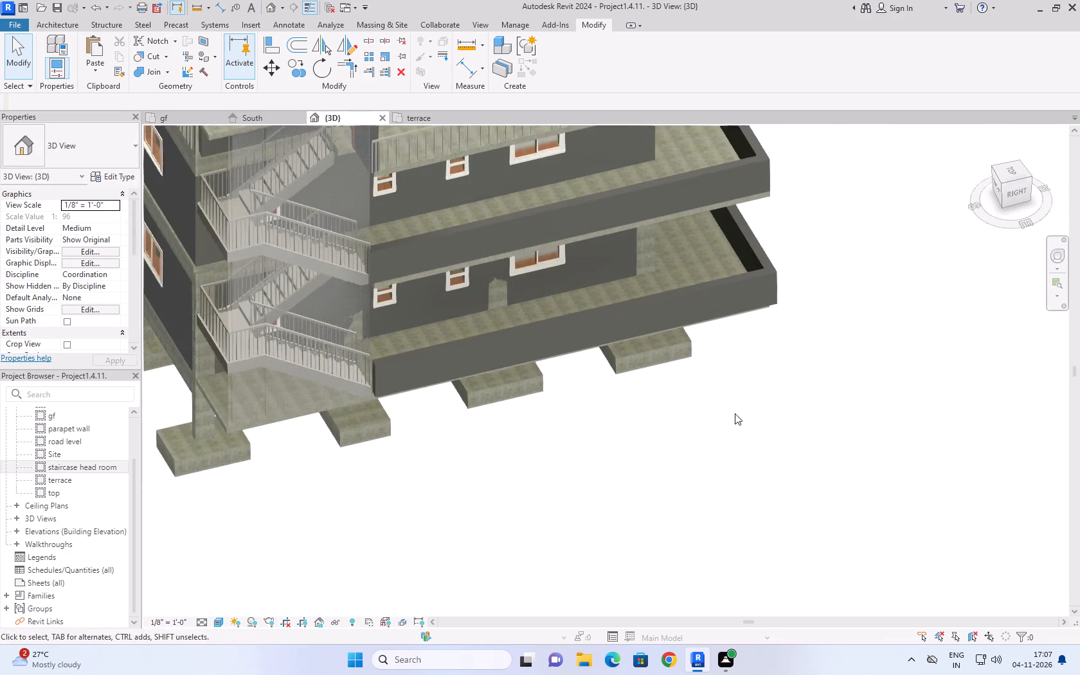
shift+middle_drag(798, 362, 656, 388)
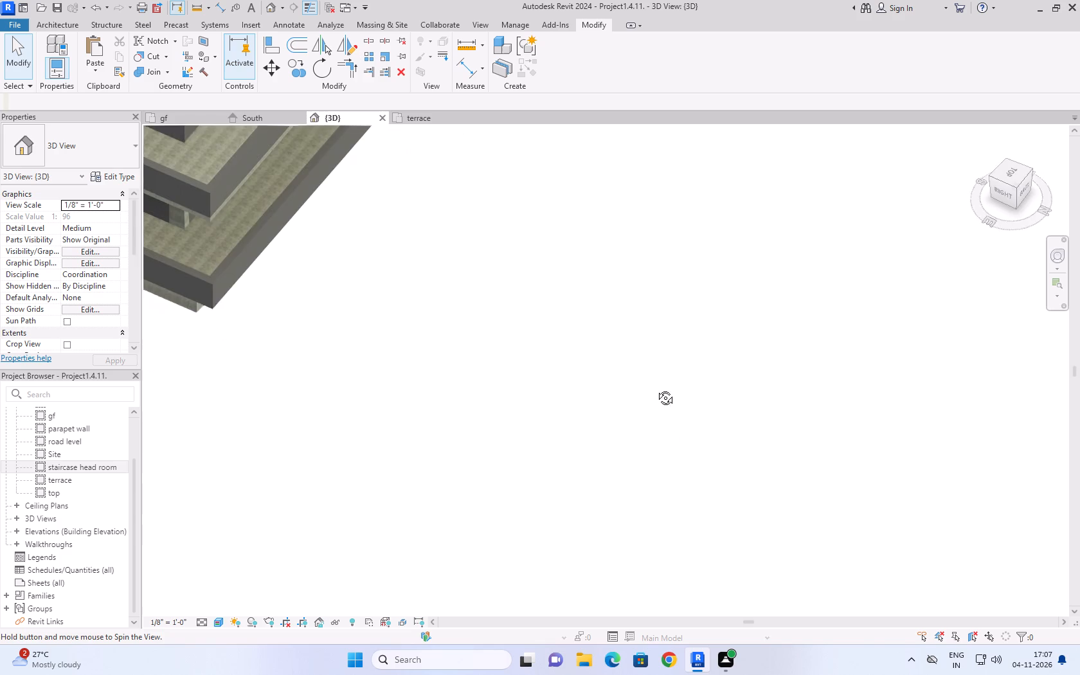
shift+middle_drag(656, 388, 747, 337)
middle_drag(625, 363, 642, 530)
shift+middle_drag(589, 580, 567, 514)
shift+scroll(589, 580, up, 1)
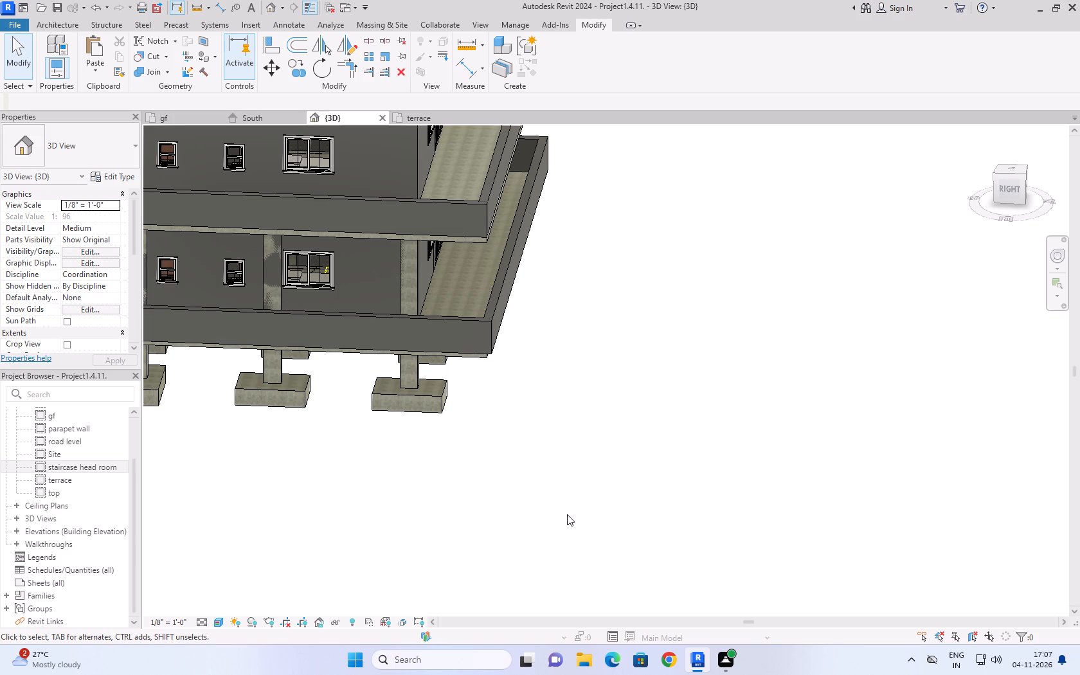
click(23, 60)
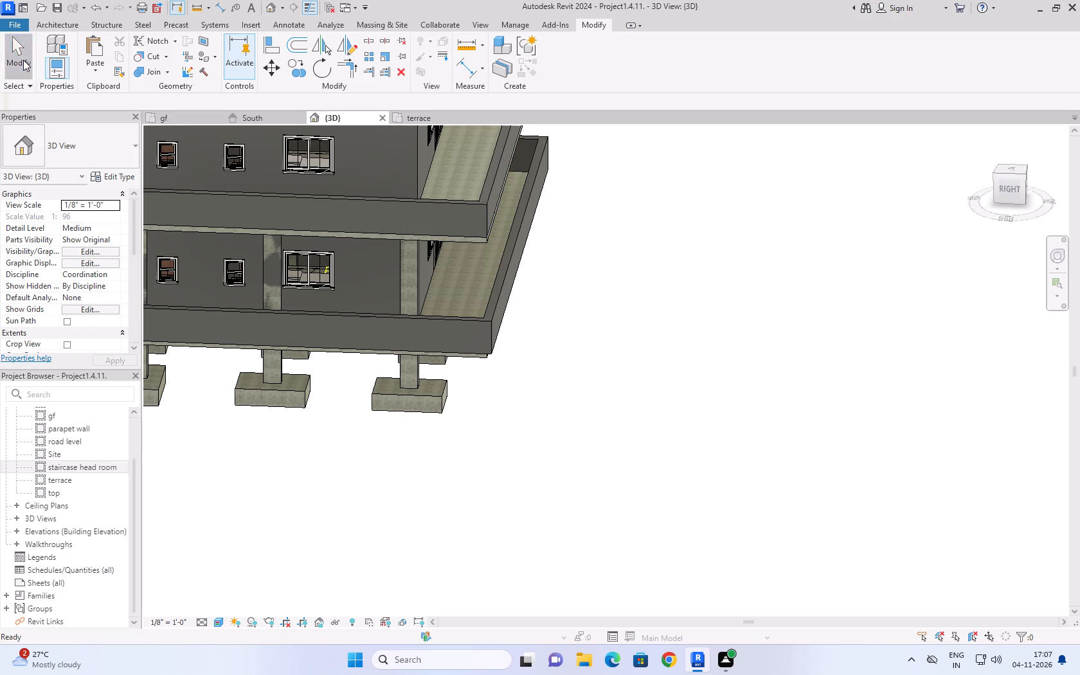
Review both buildings in the 3D home view, checking the staircase curtain walls and the rear parapet walls.
click(977, 133)
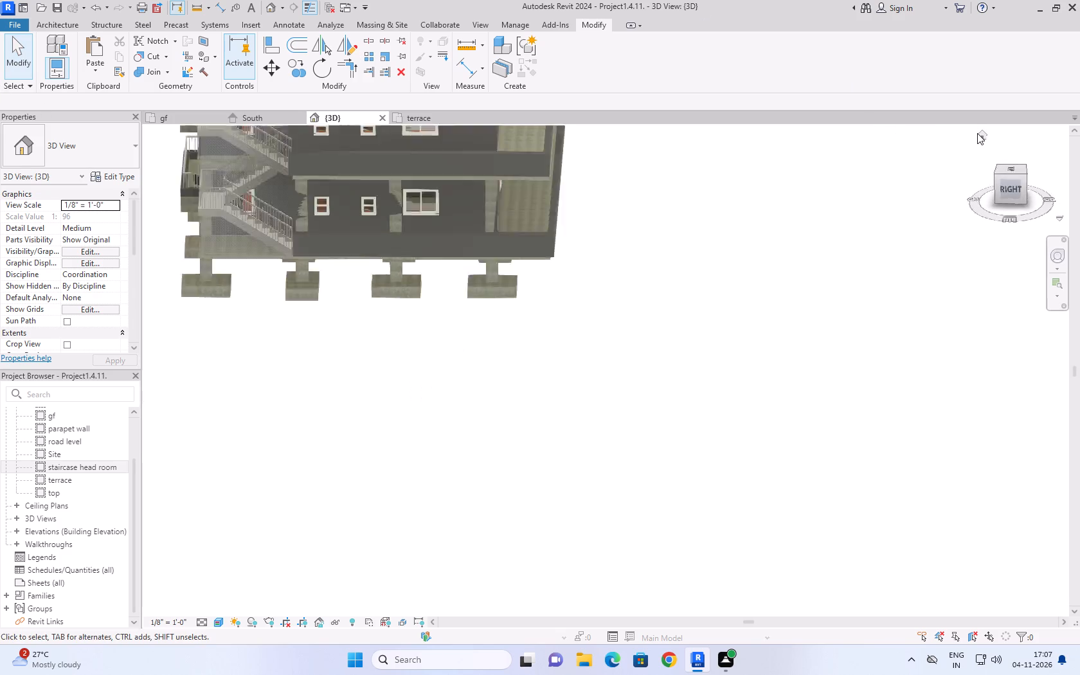
scroll(630, 376, up, 7)
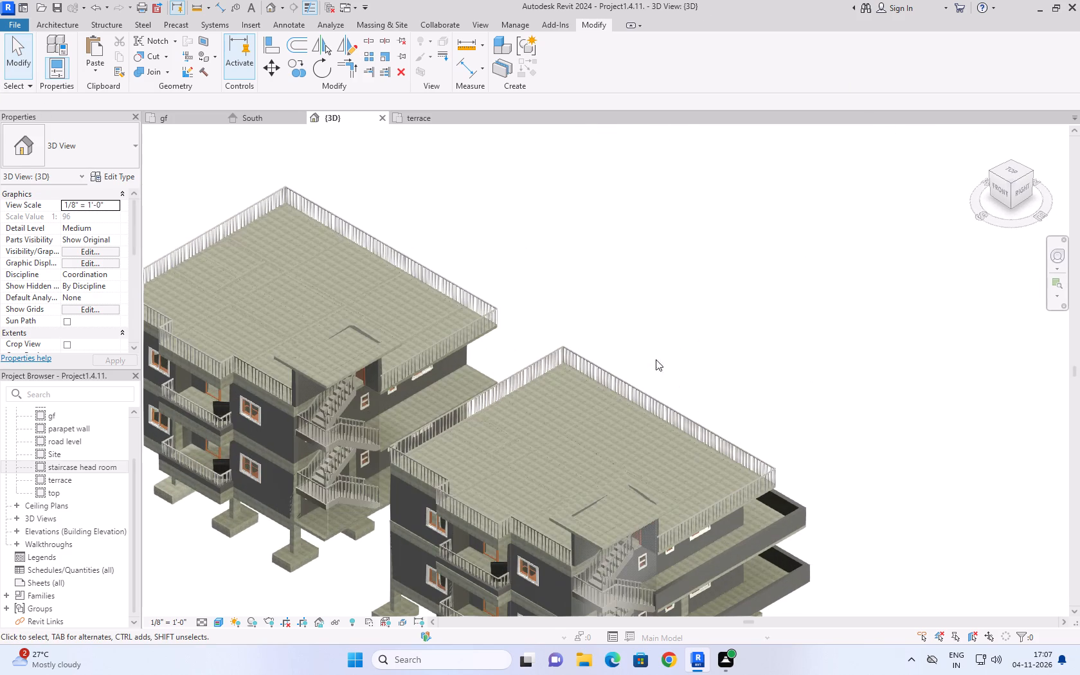
click(741, 242)
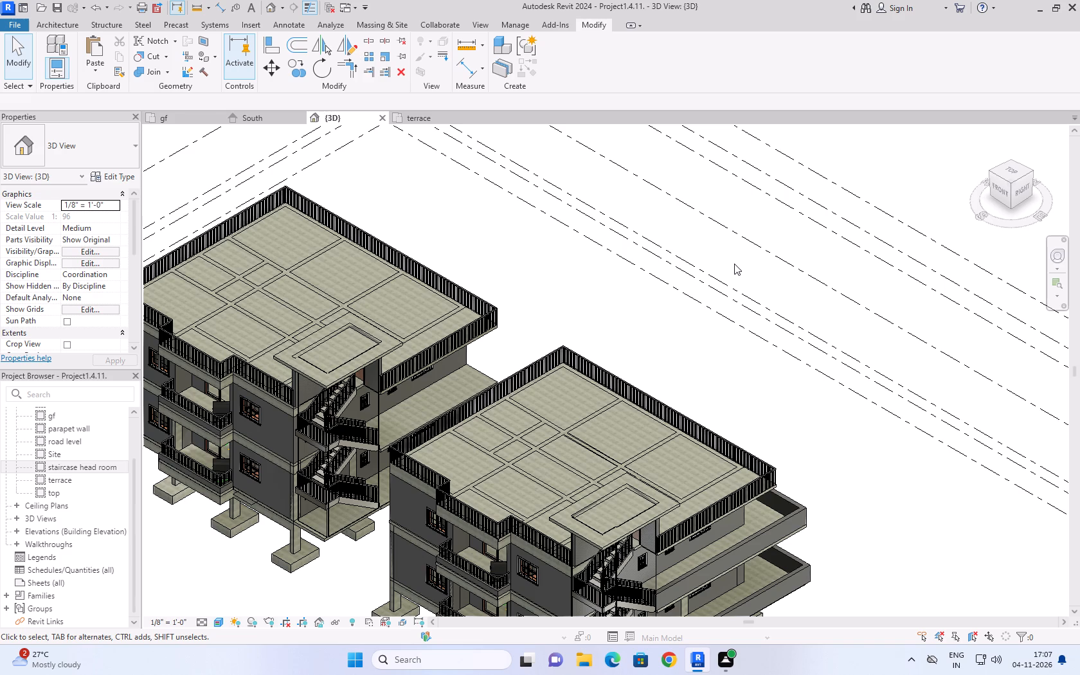
scroll(708, 350, down, 3)
scroll(772, 559, up, 4)
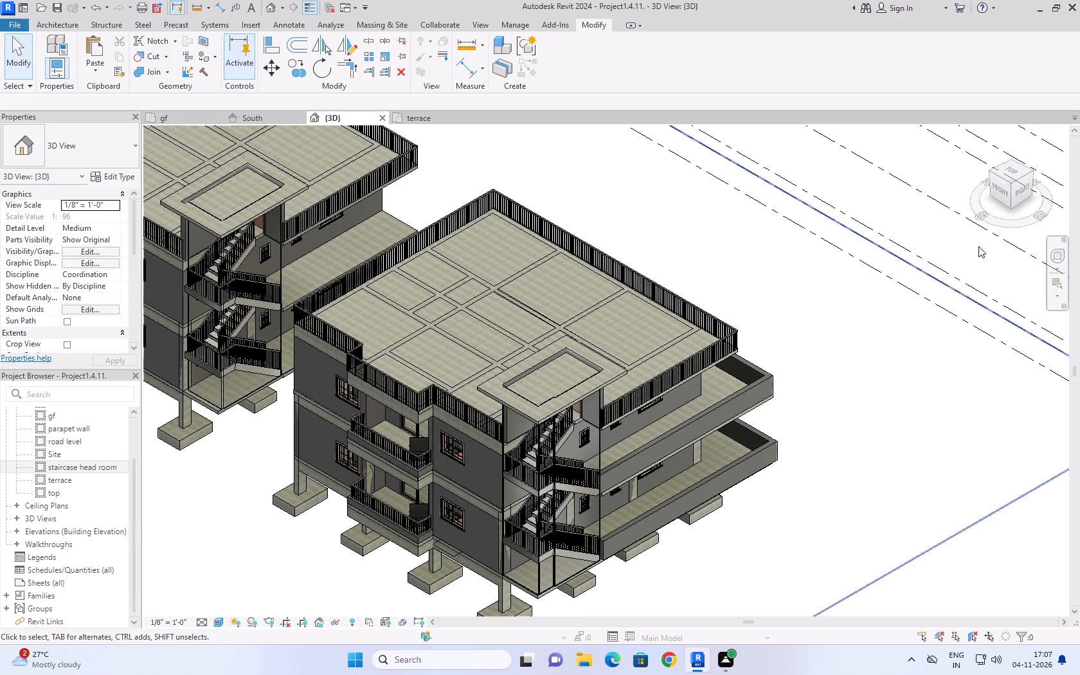
click(981, 137)
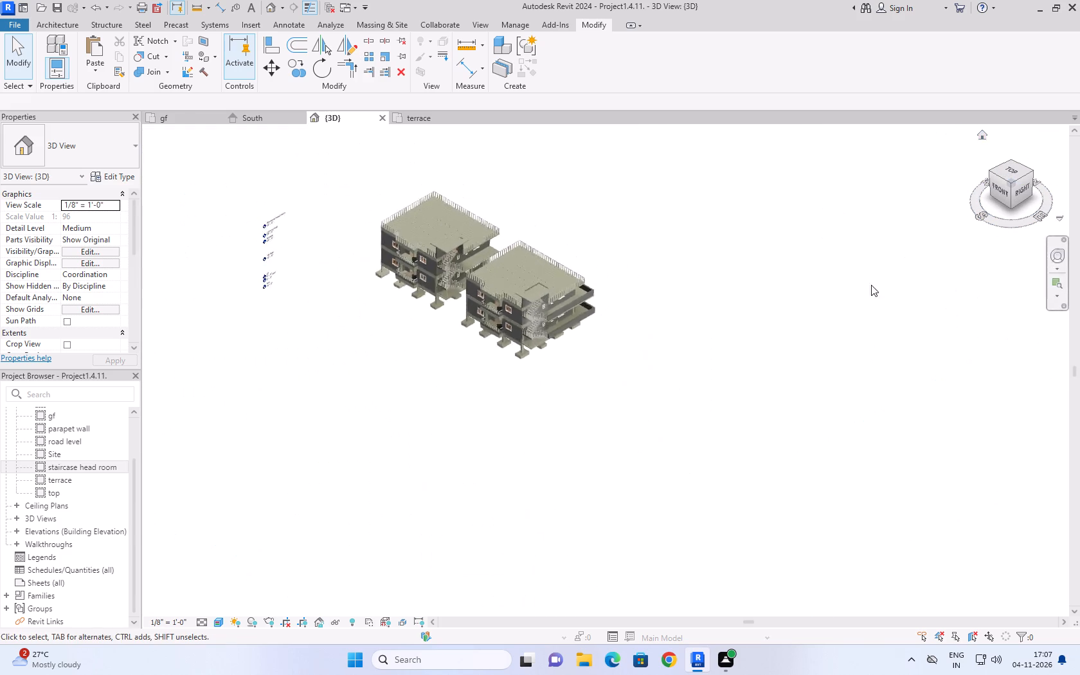
Frame both buildings side by side in the 3D view from the rear, angled toward the staircase side.
scroll(723, 499, up, 10)
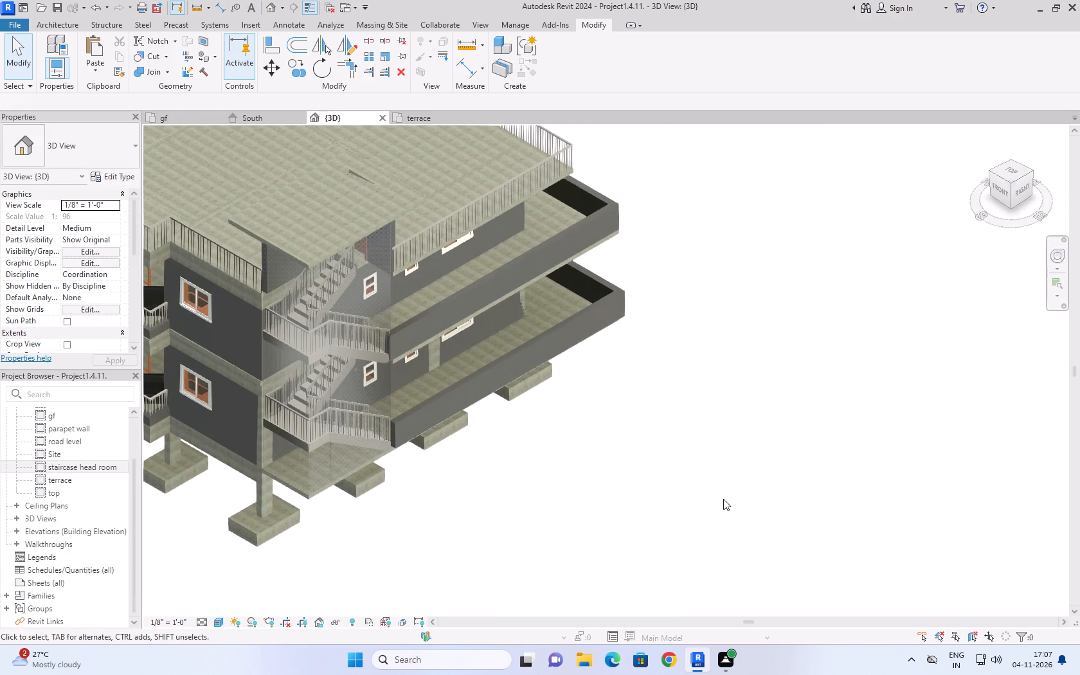
shift+middle_drag(734, 305, 529, 411)
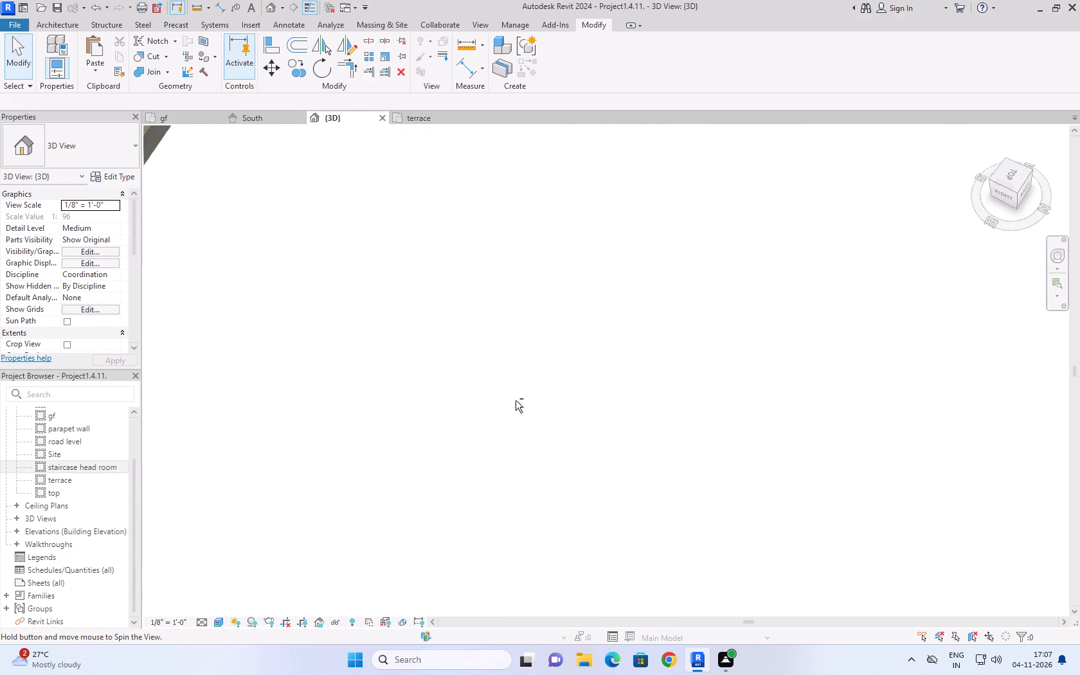
scroll(531, 316, down, 5)
shift+middle_drag(519, 278, 429, 415)
scroll(411, 368, down, 6)
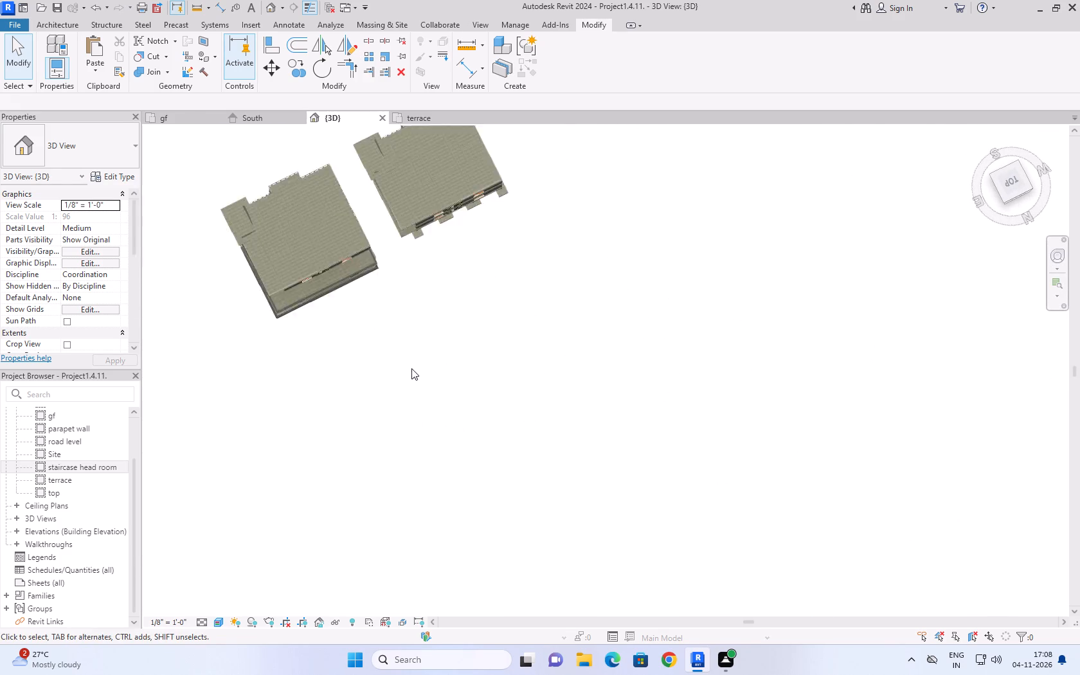
scroll(411, 368, down, 4)
shift+middle_drag(399, 350, 390, 155)
scroll(370, 308, up, 10)
shift+middle_drag(401, 476, 394, 345)
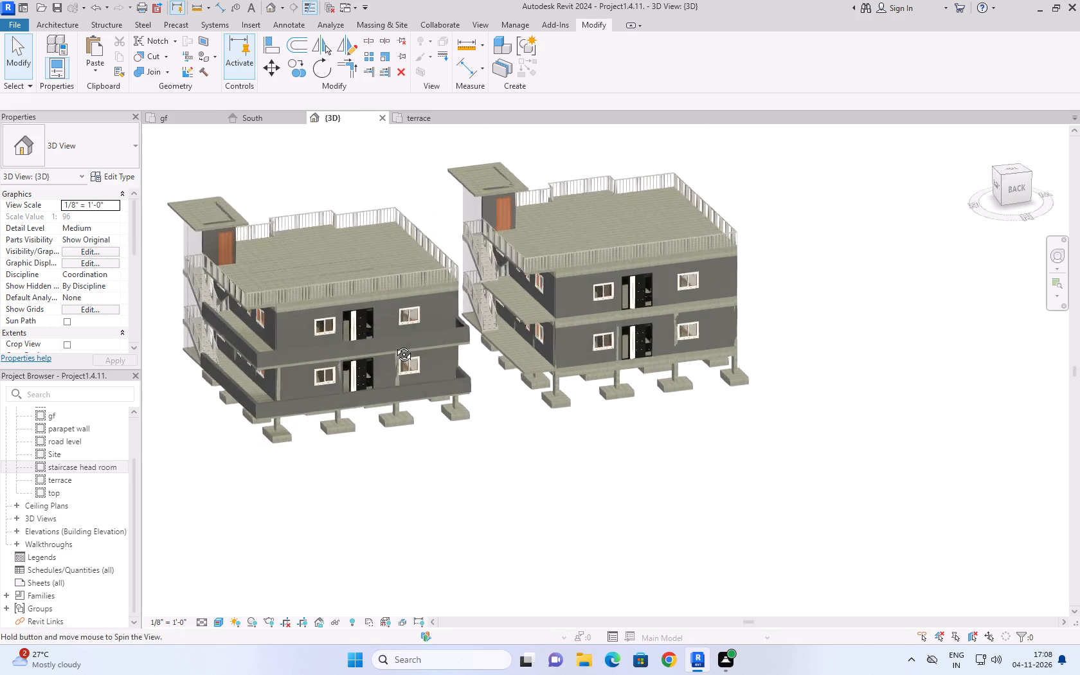
shift+middle_drag(394, 345, 406, 285)
shift+scroll(395, 341, up, 1)
shift+middle_drag(667, 444, 606, 458)
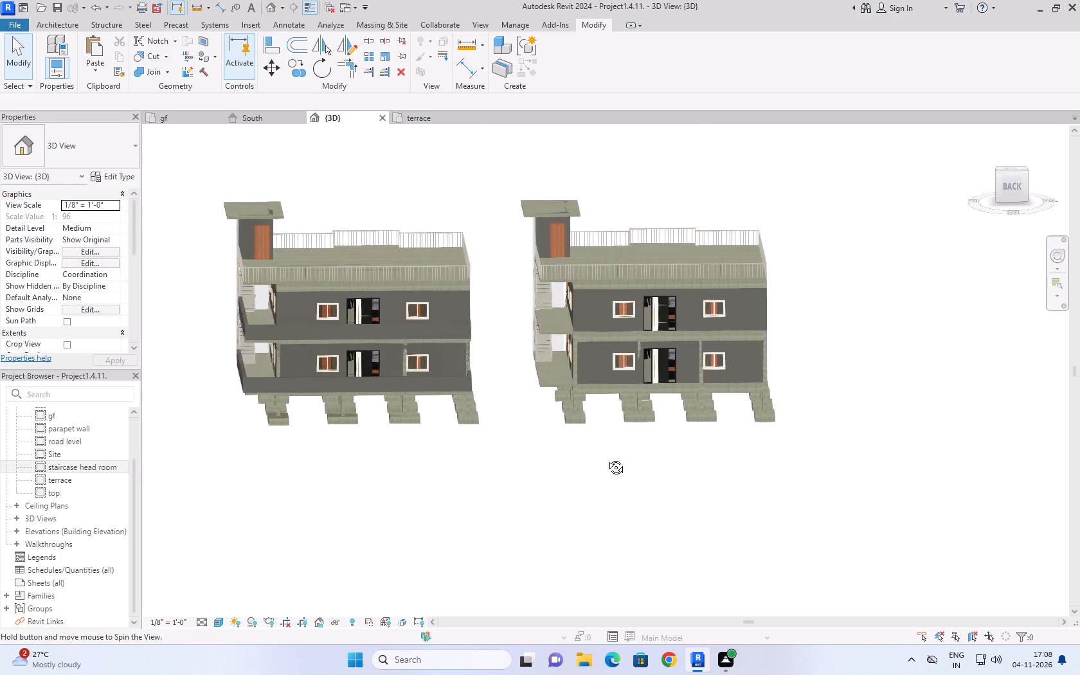
shift+middle_drag(606, 458, 651, 461)
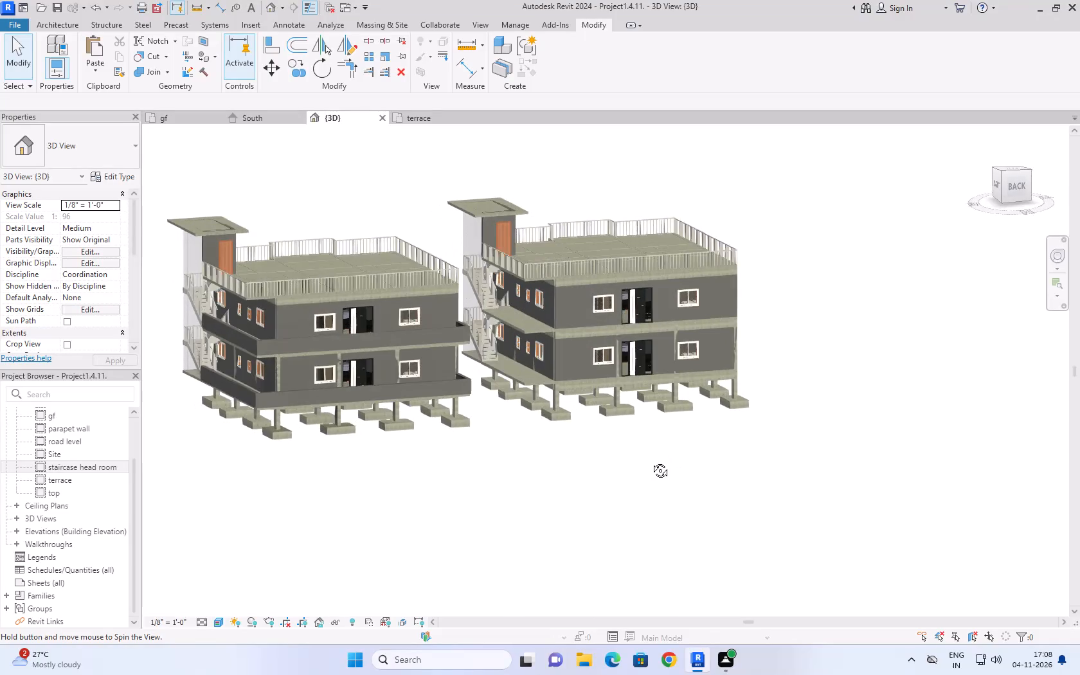
shift+middle_drag(651, 461, 649, 462)
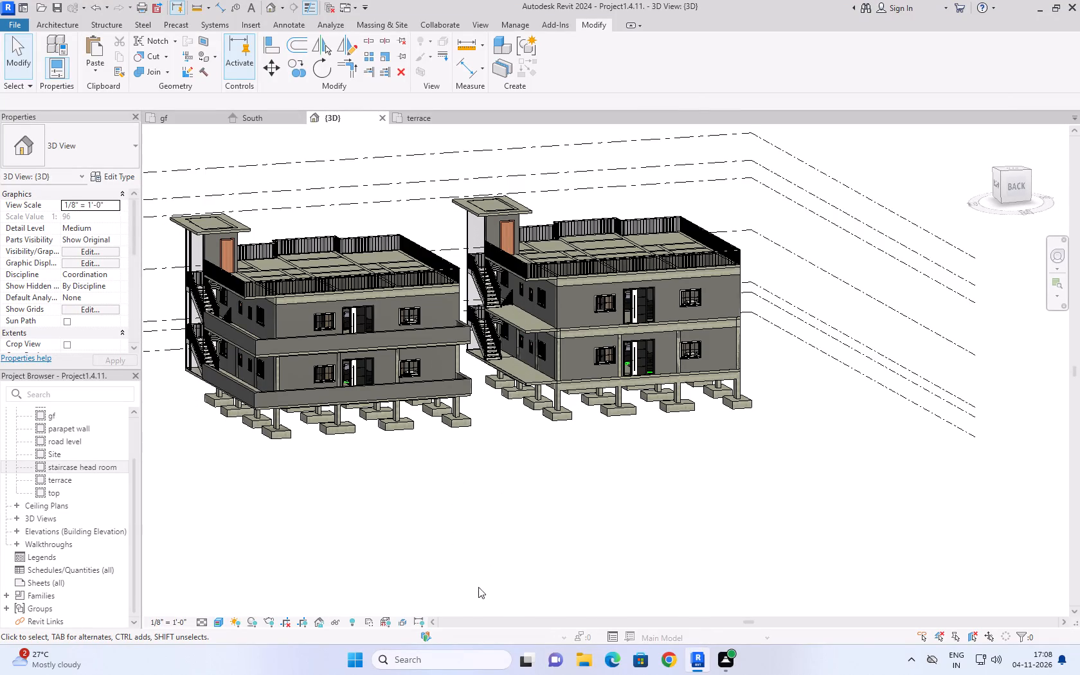
Render the 3D view of both buildings, keeping the quality setting at Medium.
text(RR)
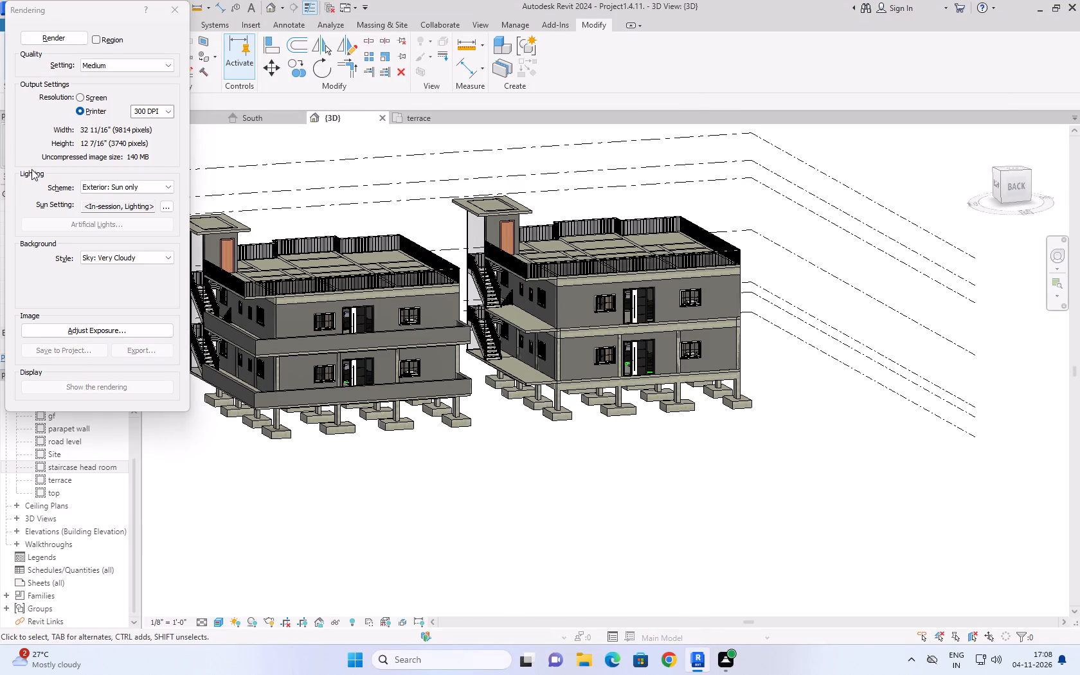
click(96, 62)
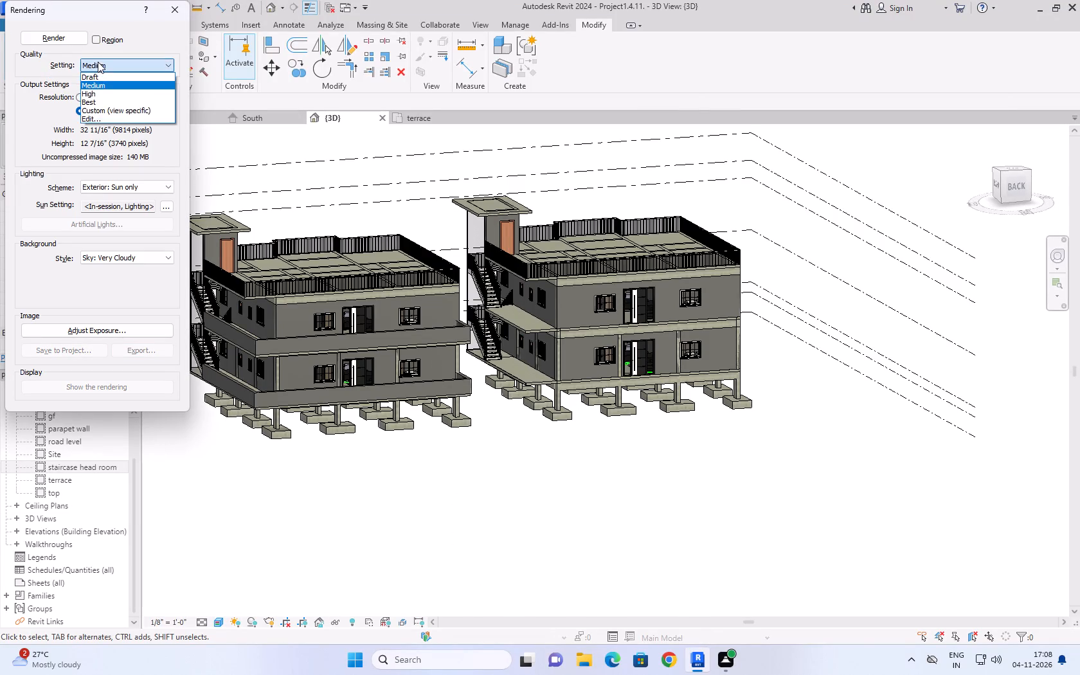
click(98, 62)
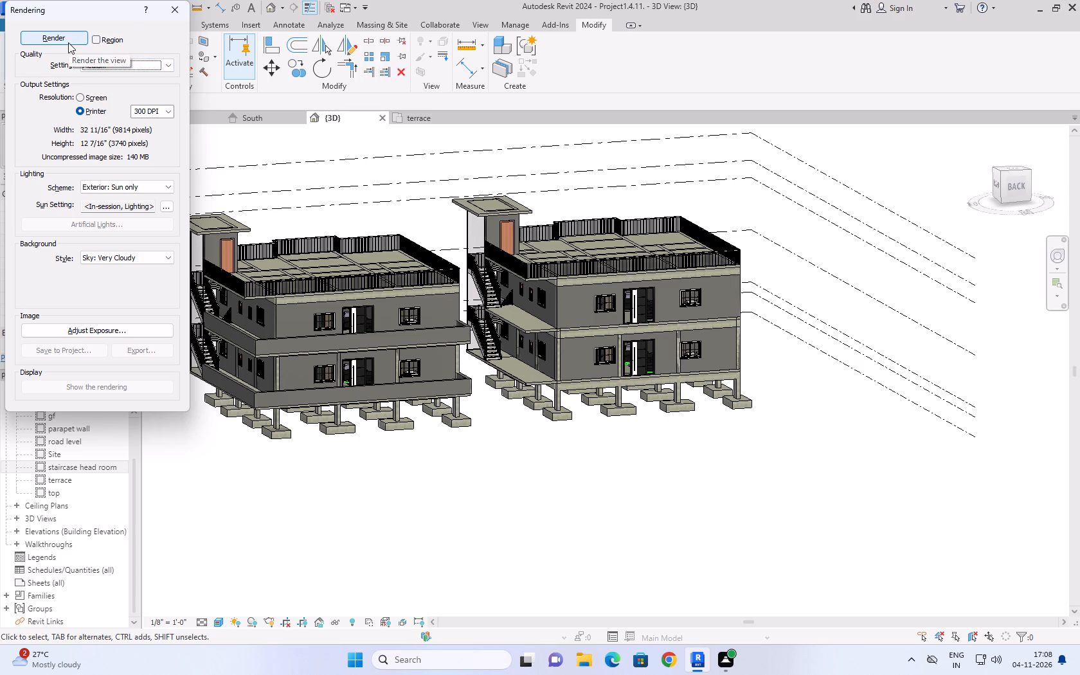
click(68, 42)
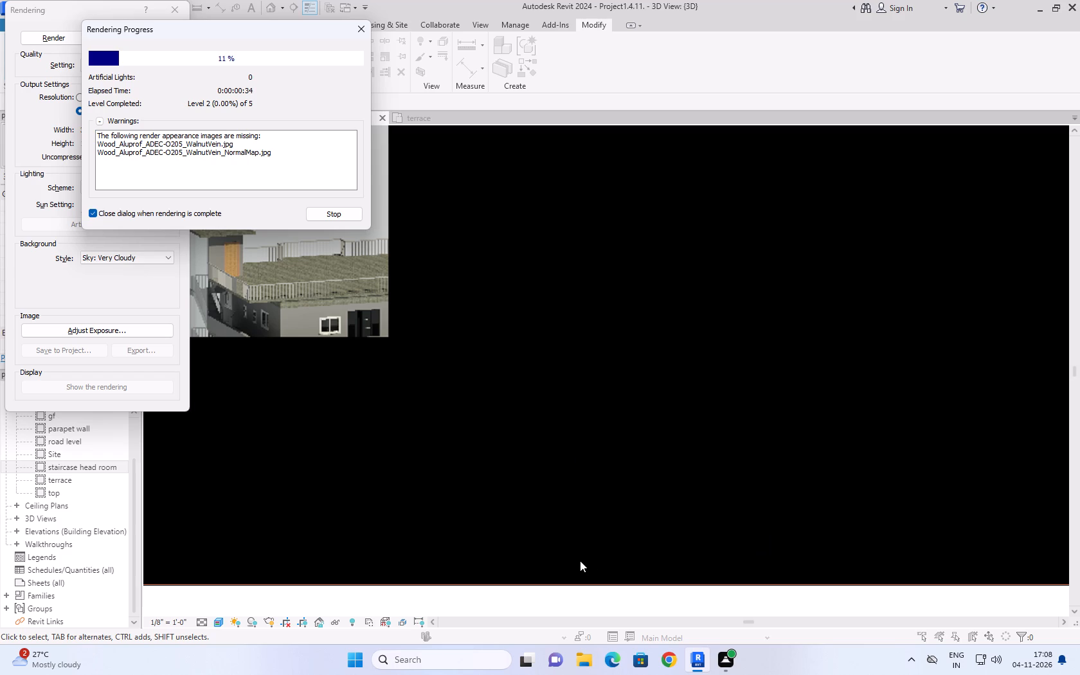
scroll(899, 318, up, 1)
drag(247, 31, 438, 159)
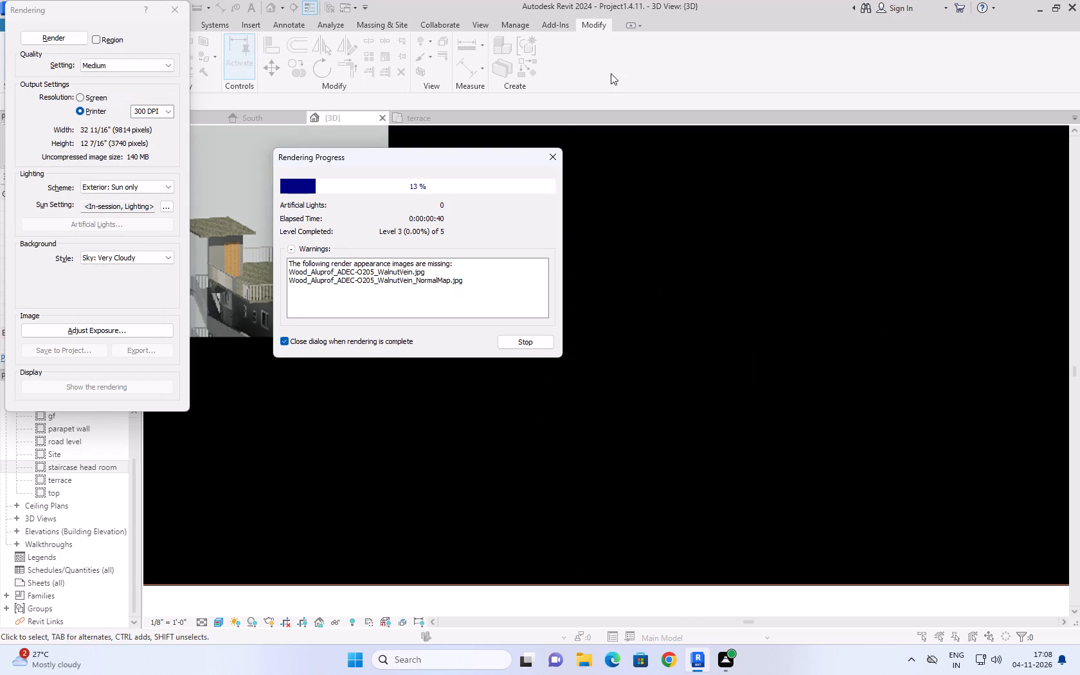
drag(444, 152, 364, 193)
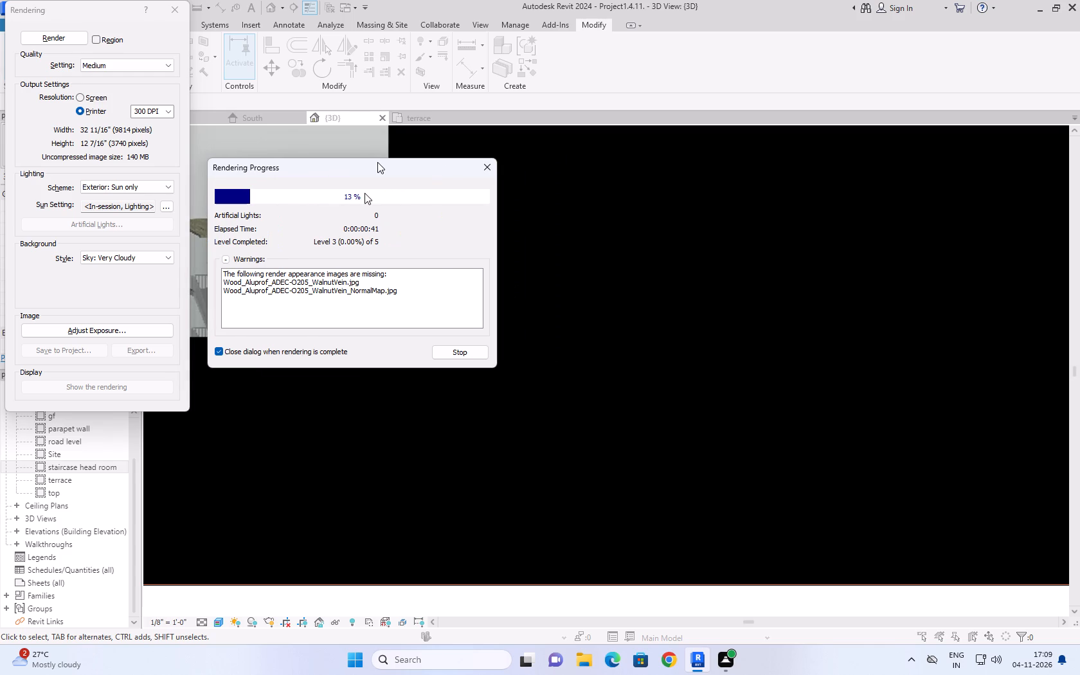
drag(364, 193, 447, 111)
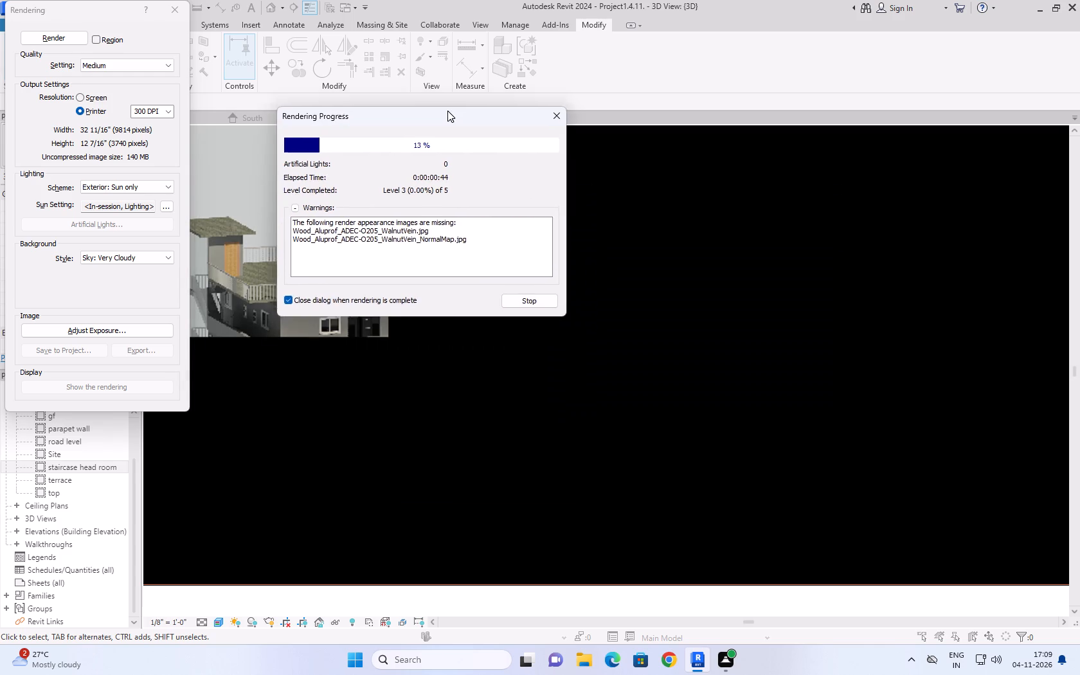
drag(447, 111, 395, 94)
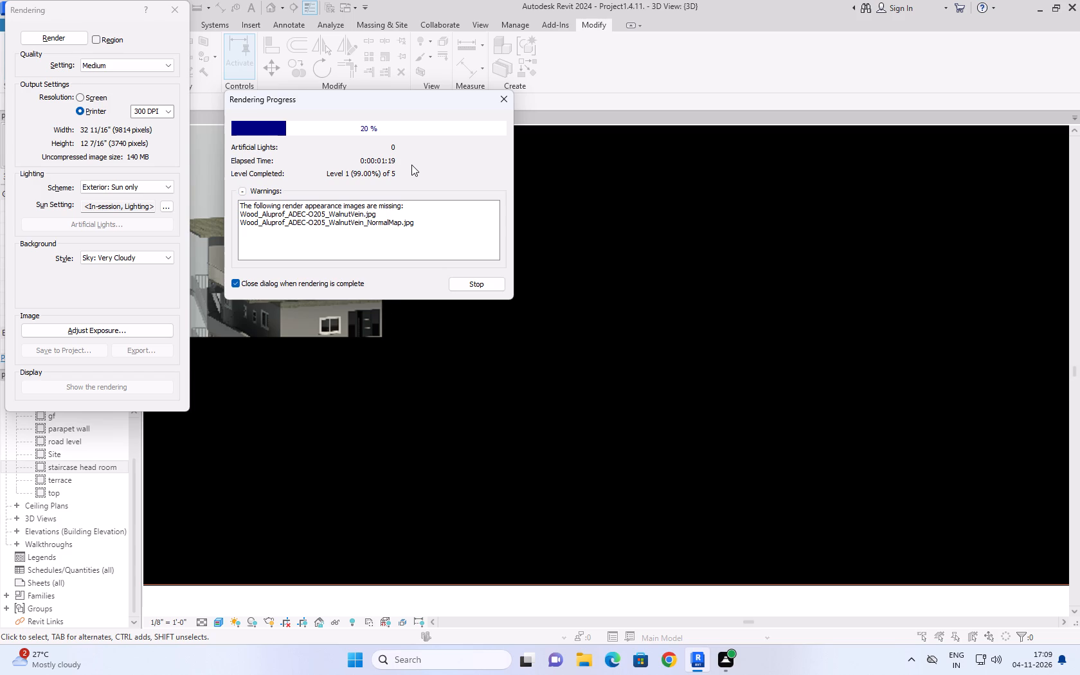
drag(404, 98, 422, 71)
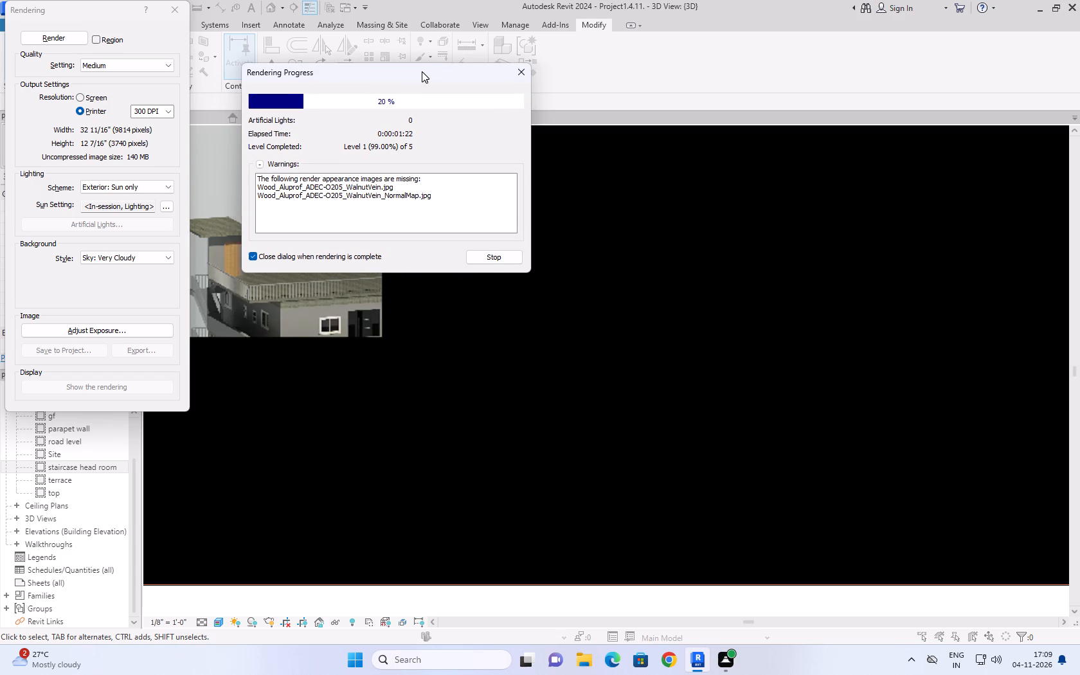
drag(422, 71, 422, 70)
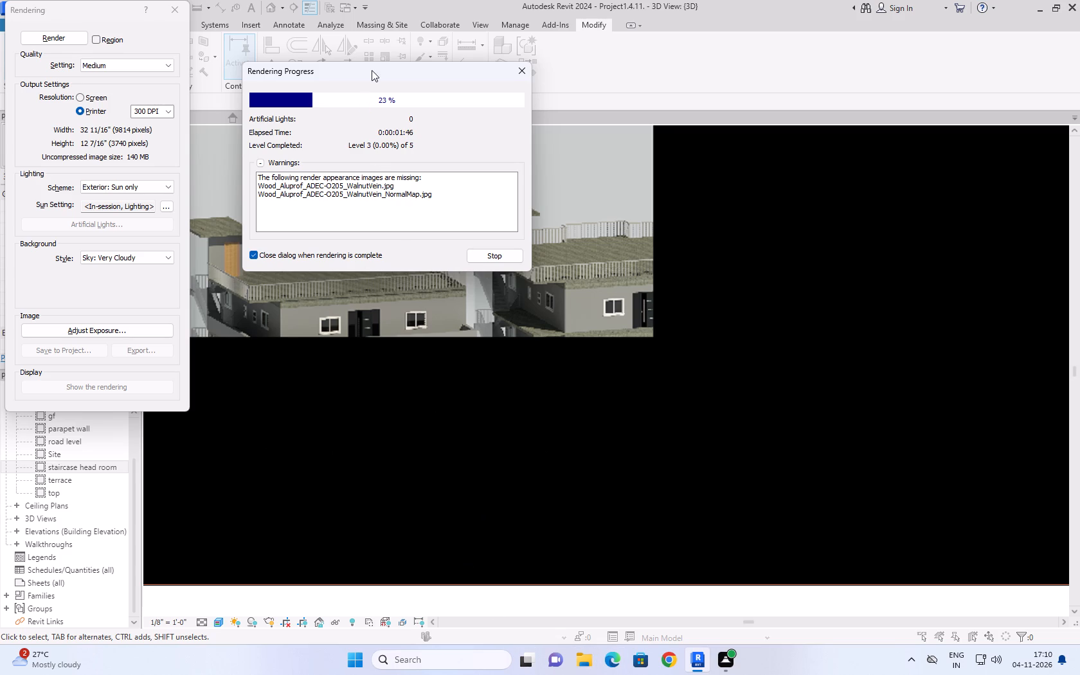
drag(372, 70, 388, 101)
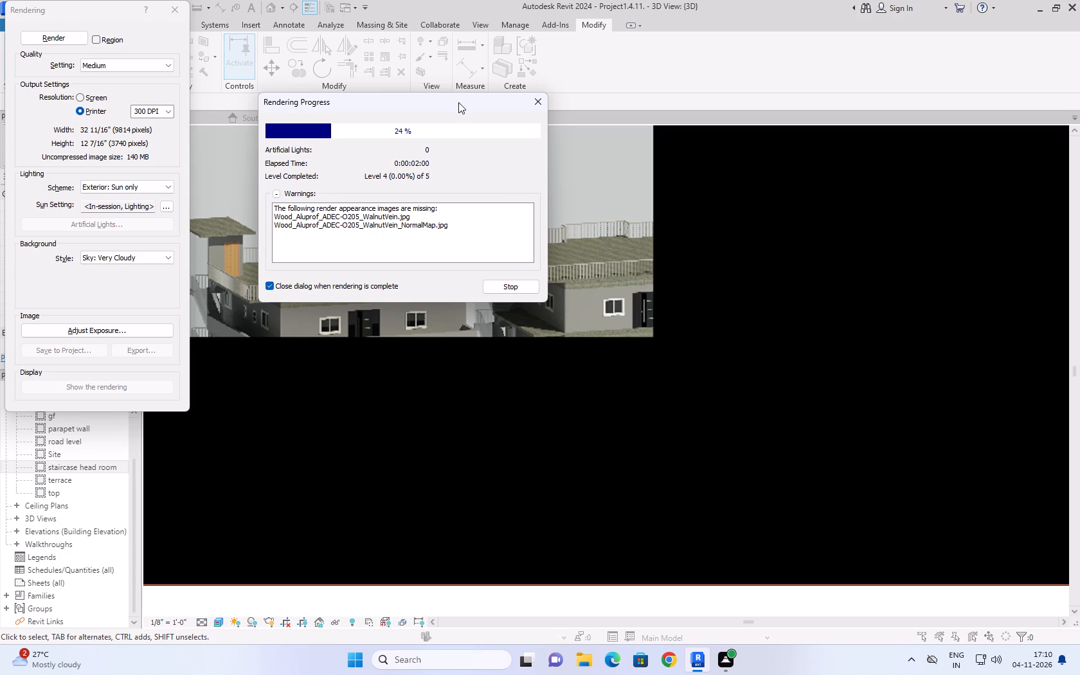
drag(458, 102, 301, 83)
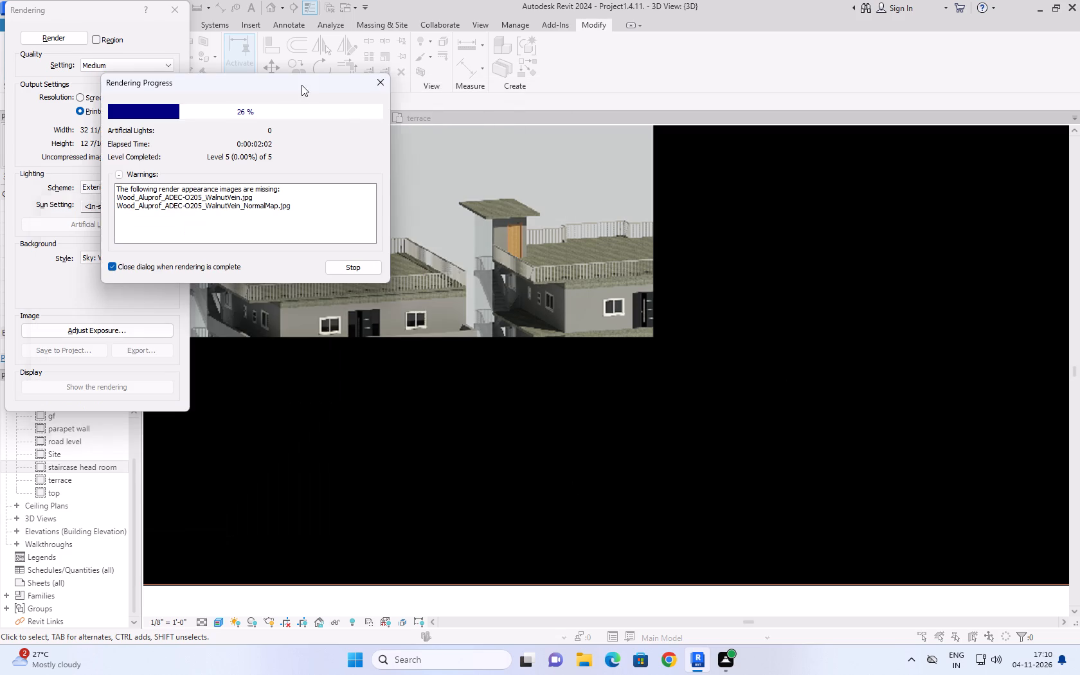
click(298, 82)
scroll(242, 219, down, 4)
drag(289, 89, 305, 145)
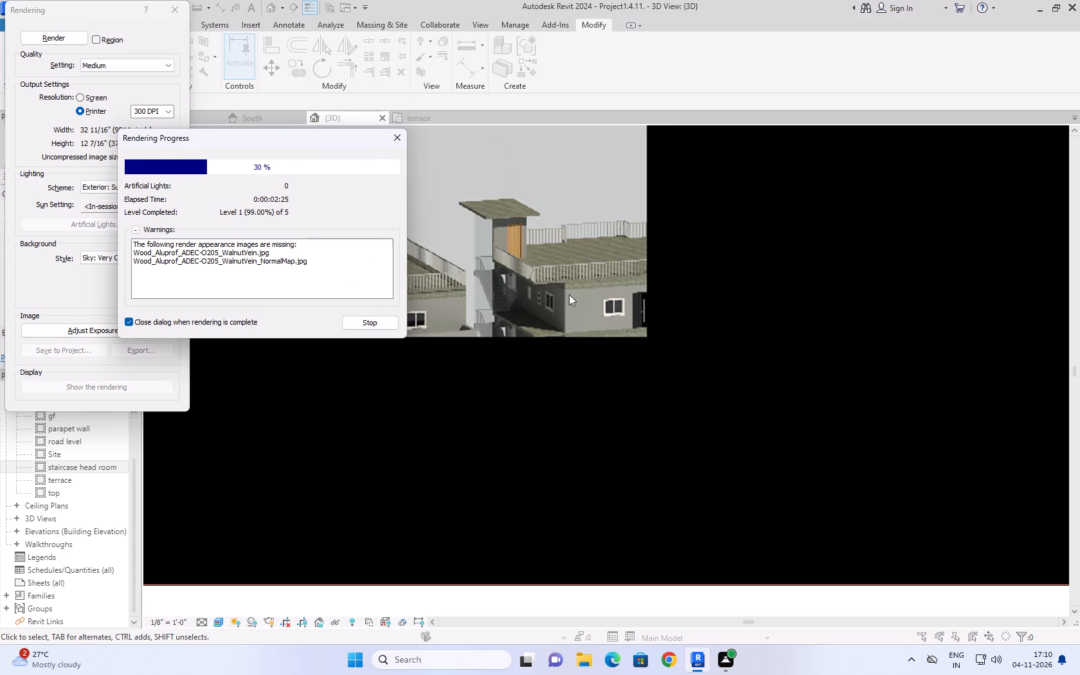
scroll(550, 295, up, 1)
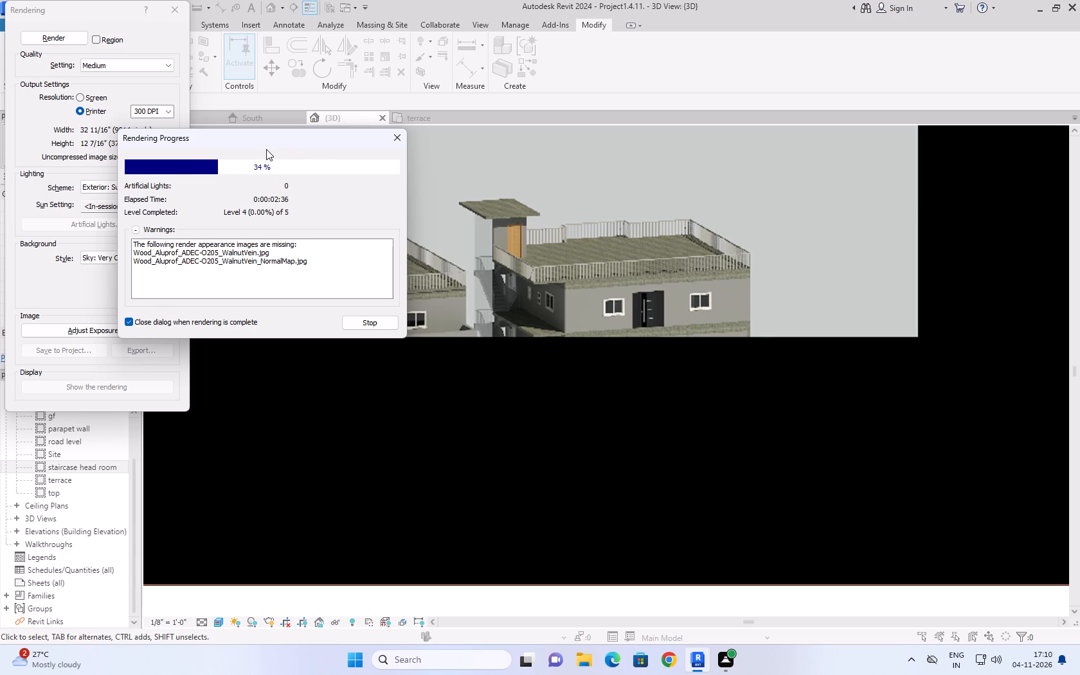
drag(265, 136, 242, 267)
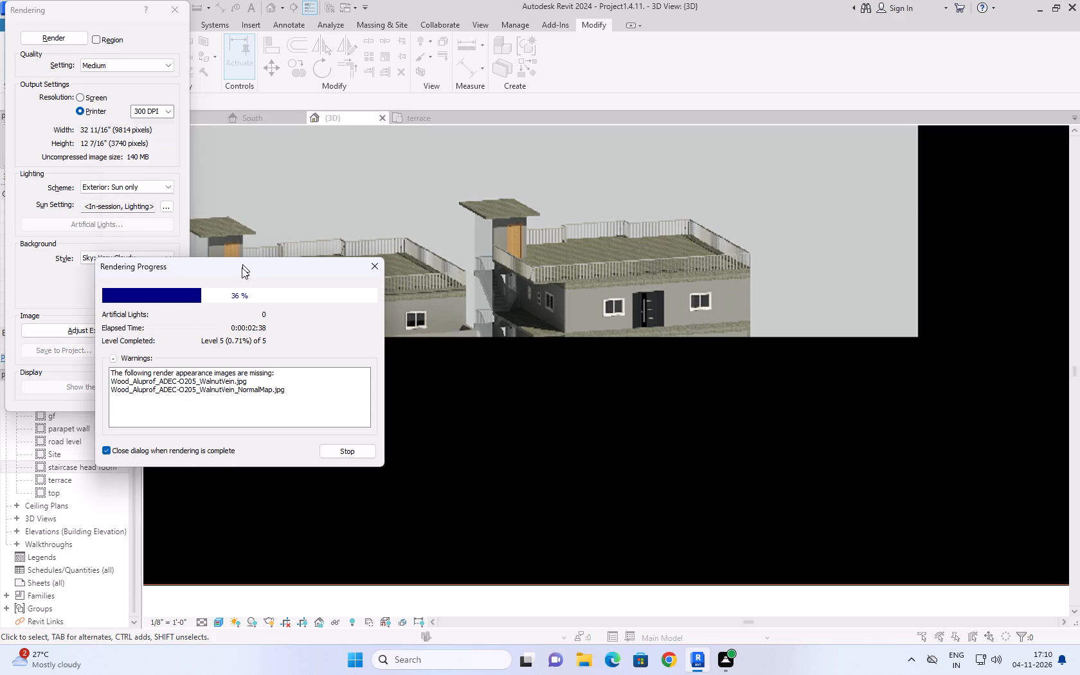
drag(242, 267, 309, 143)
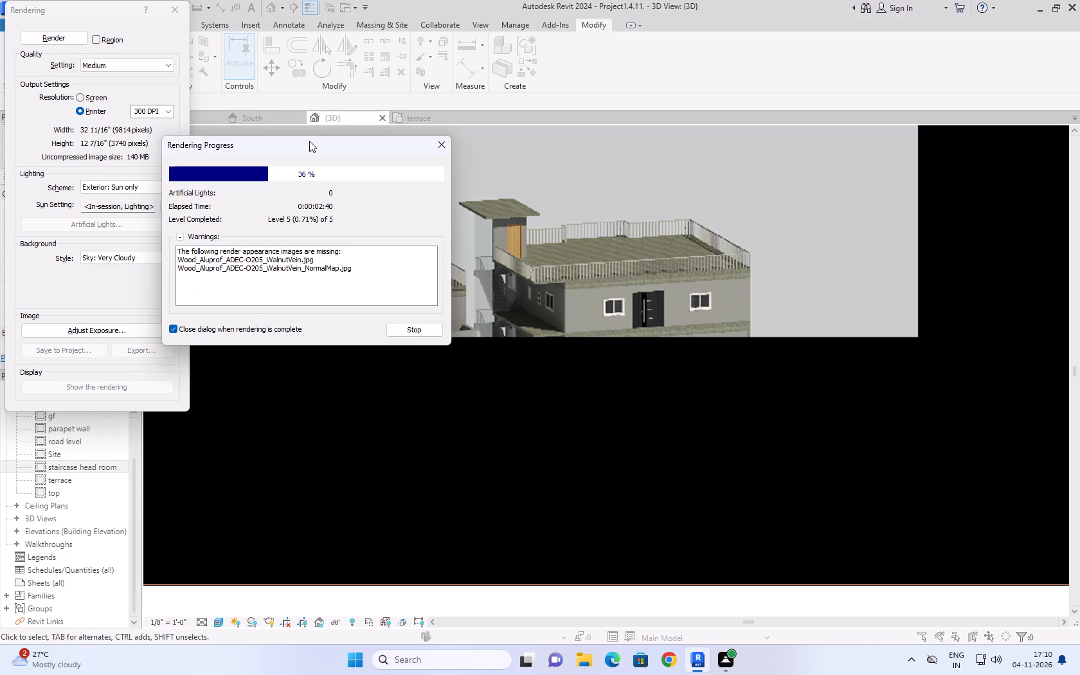
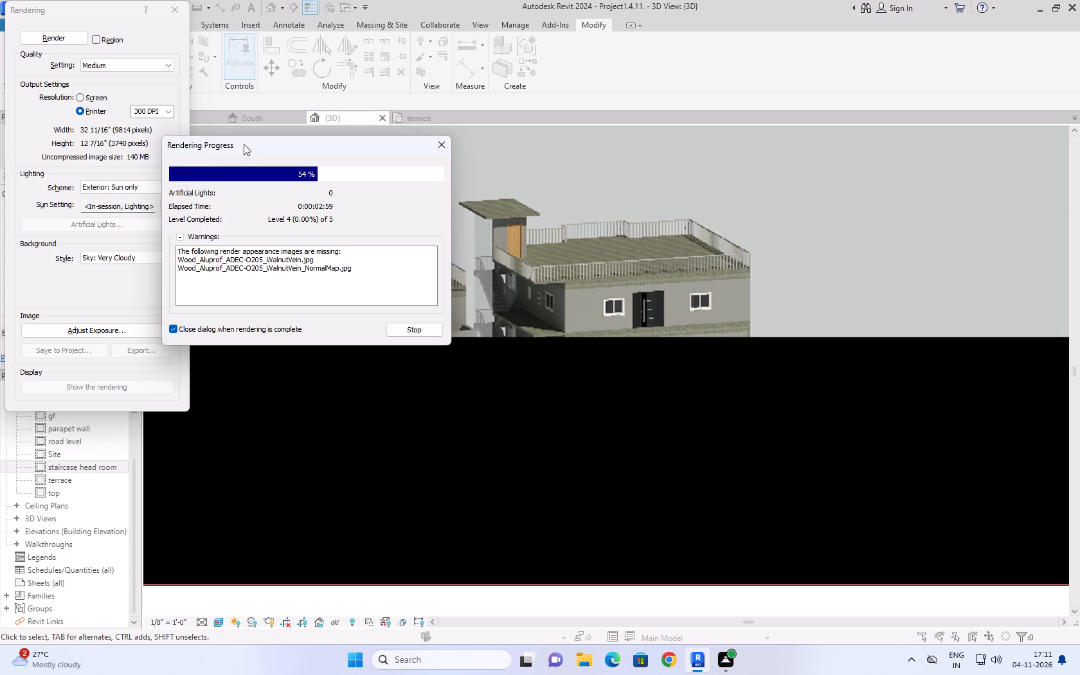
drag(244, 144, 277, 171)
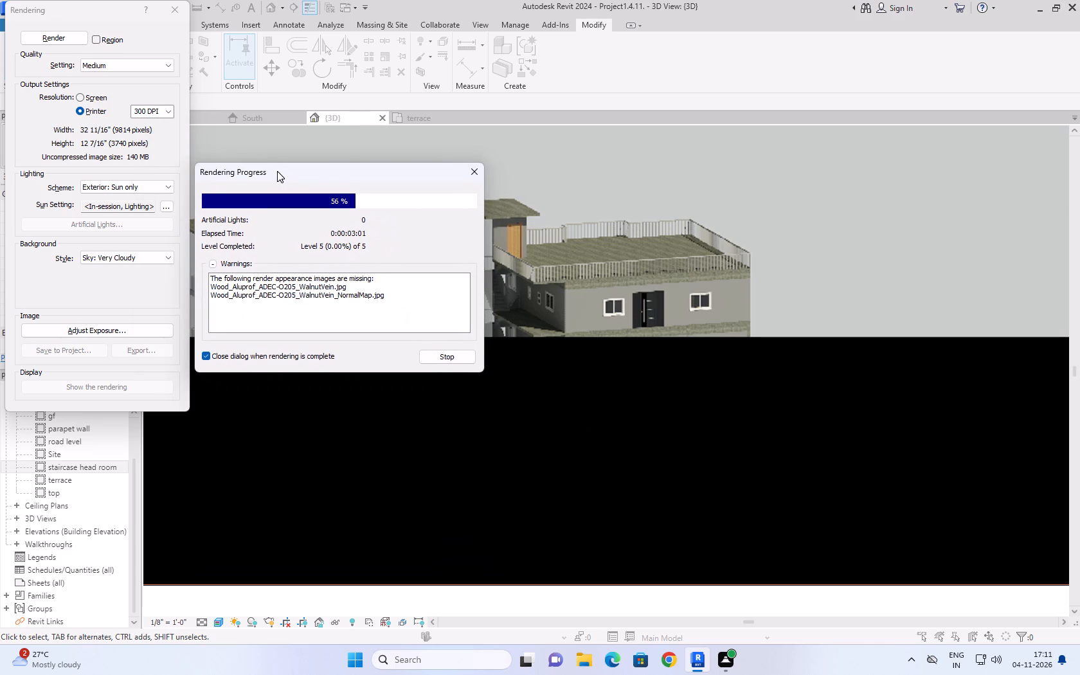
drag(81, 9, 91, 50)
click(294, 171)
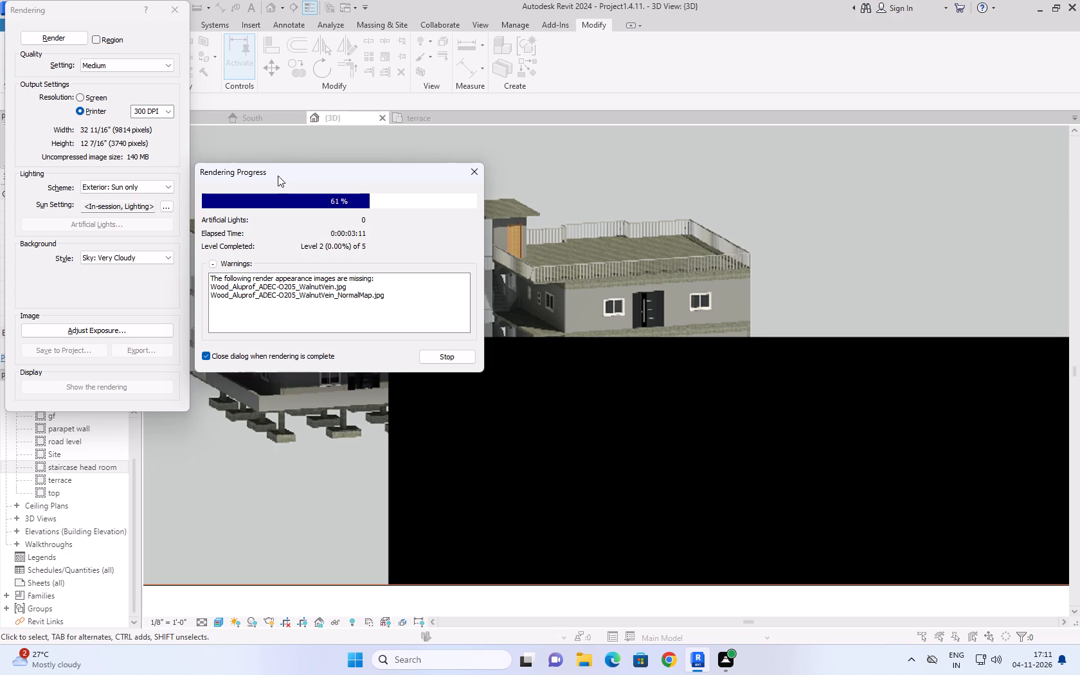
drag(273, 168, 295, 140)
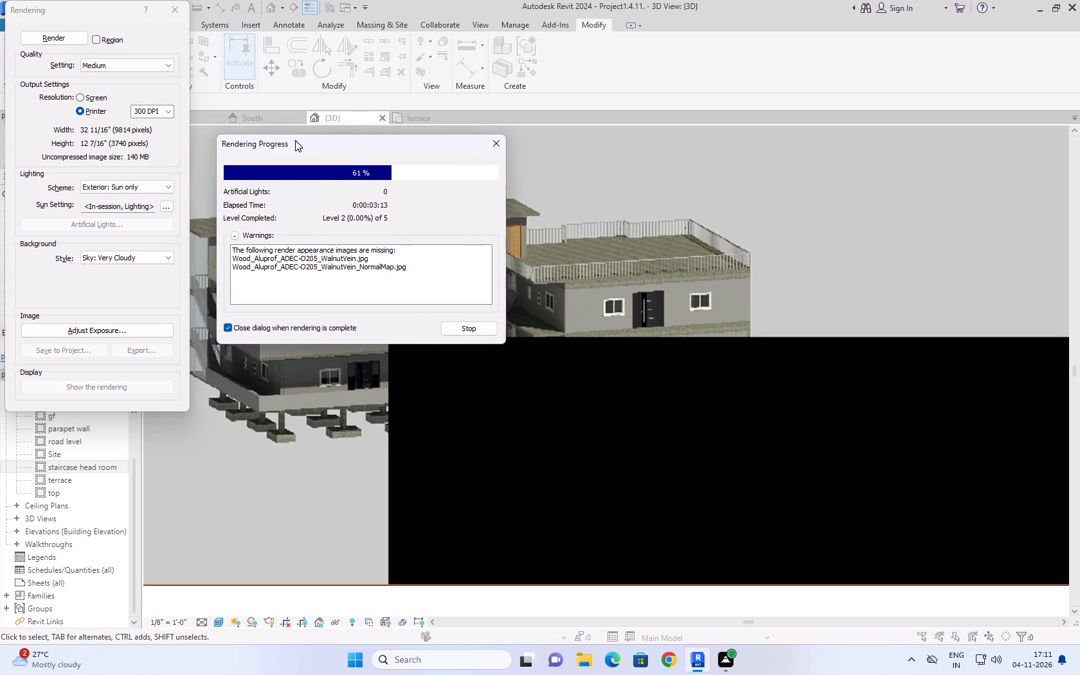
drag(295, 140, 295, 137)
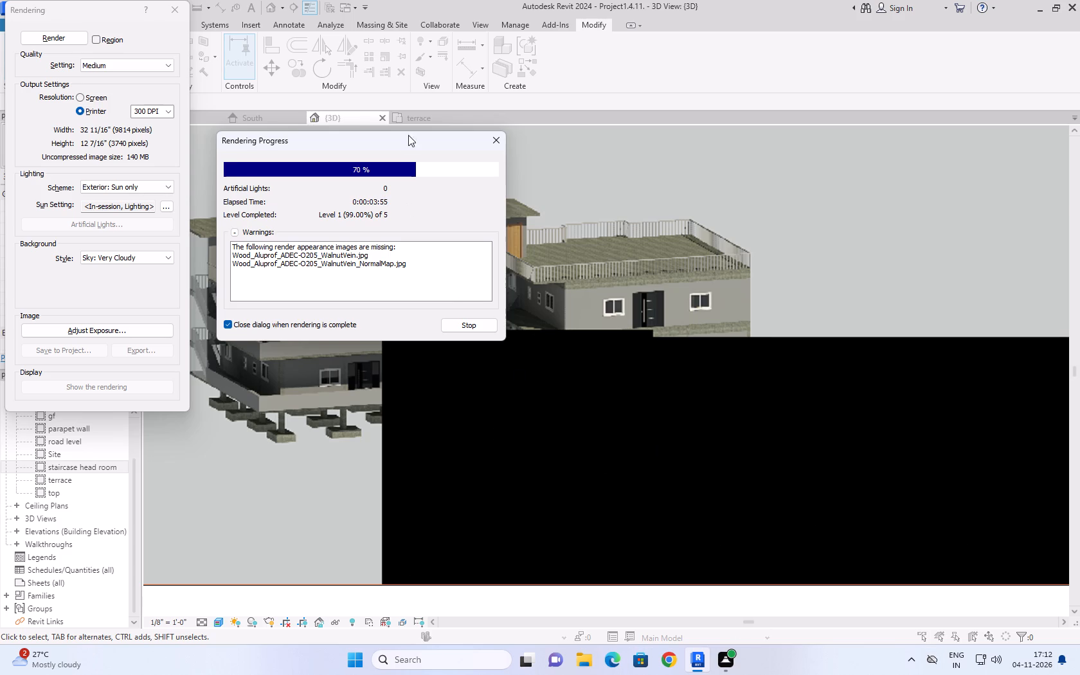
Stop the running render of the two buildings, closing the rendering settings to return to the model view.
drag(408, 134, 455, 268)
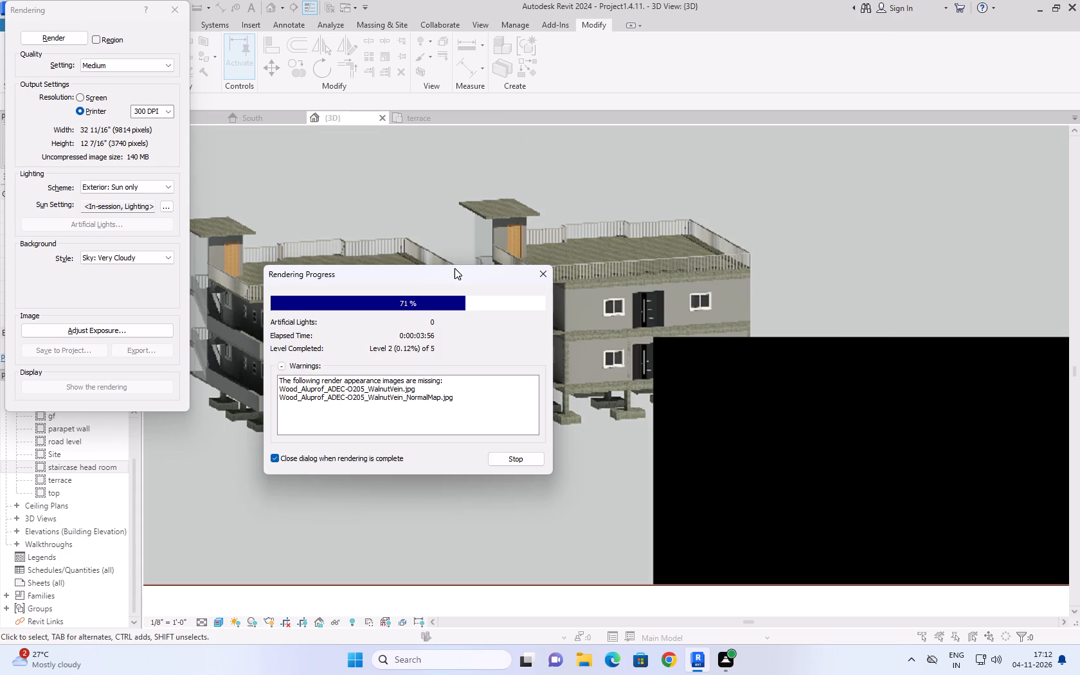
drag(455, 268, 718, 87)
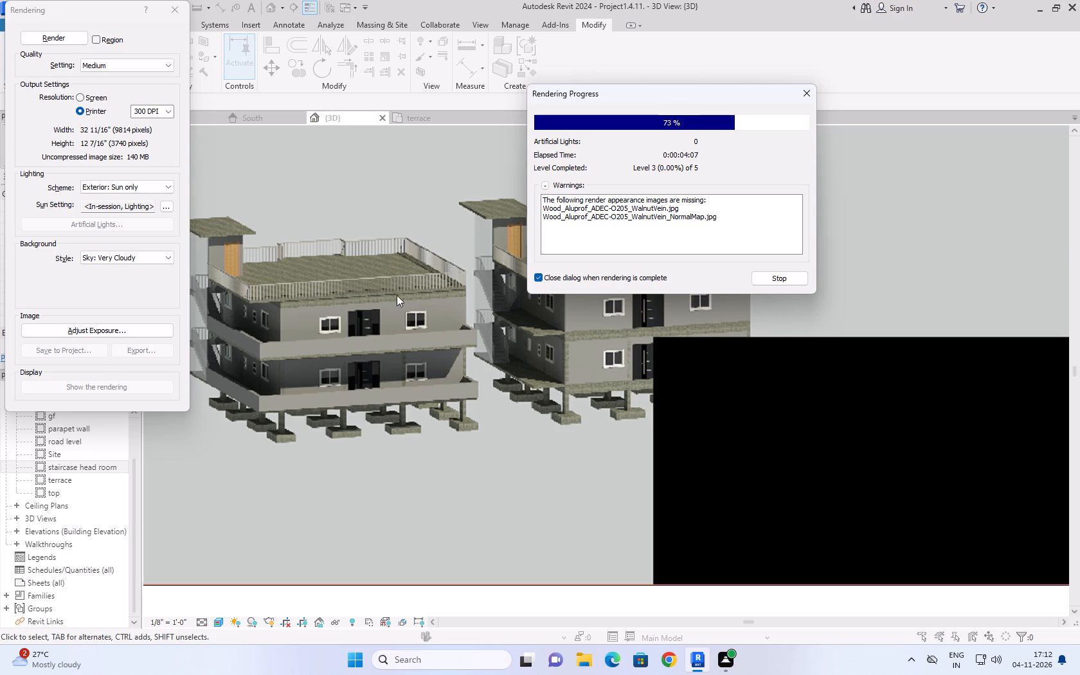
click(801, 283)
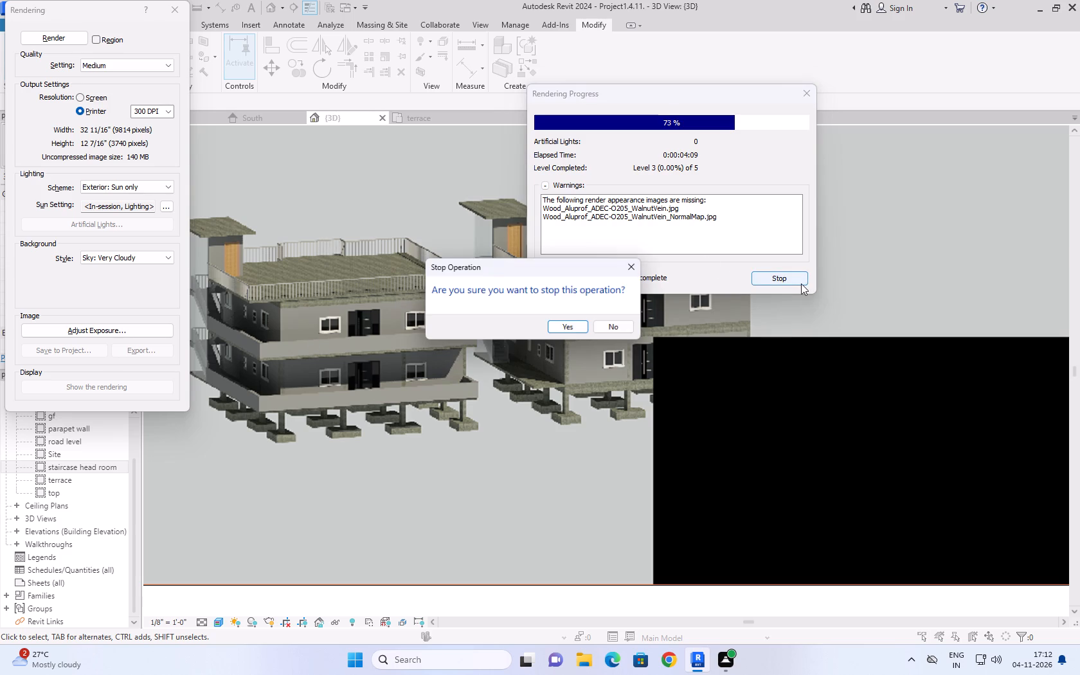
click(583, 324)
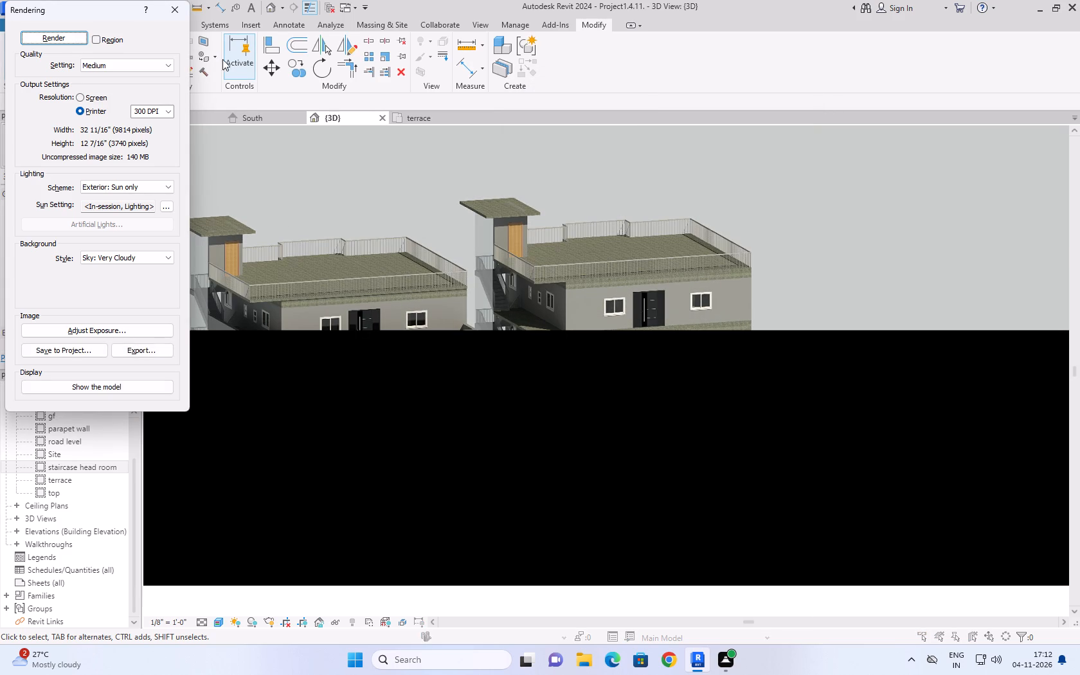
click(168, 3)
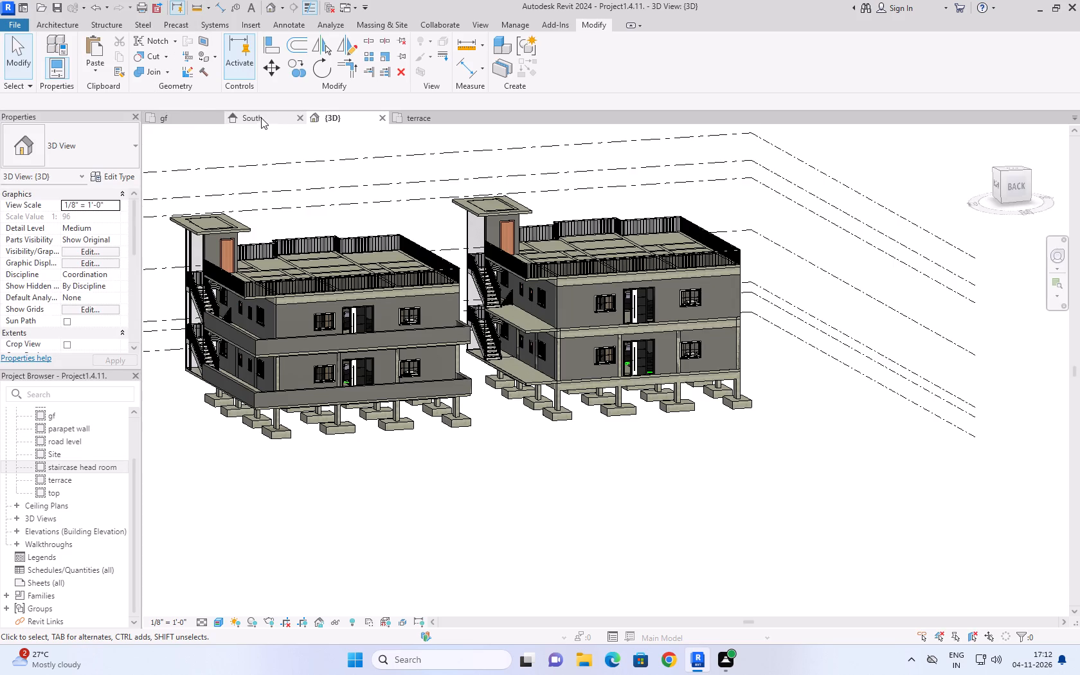
Place a perspective camera in the gf floor plan beyond the rear staircase-side corner, aimed diagonally across both buildings toward the front.
click(194, 115)
scroll(405, 437, down, 4)
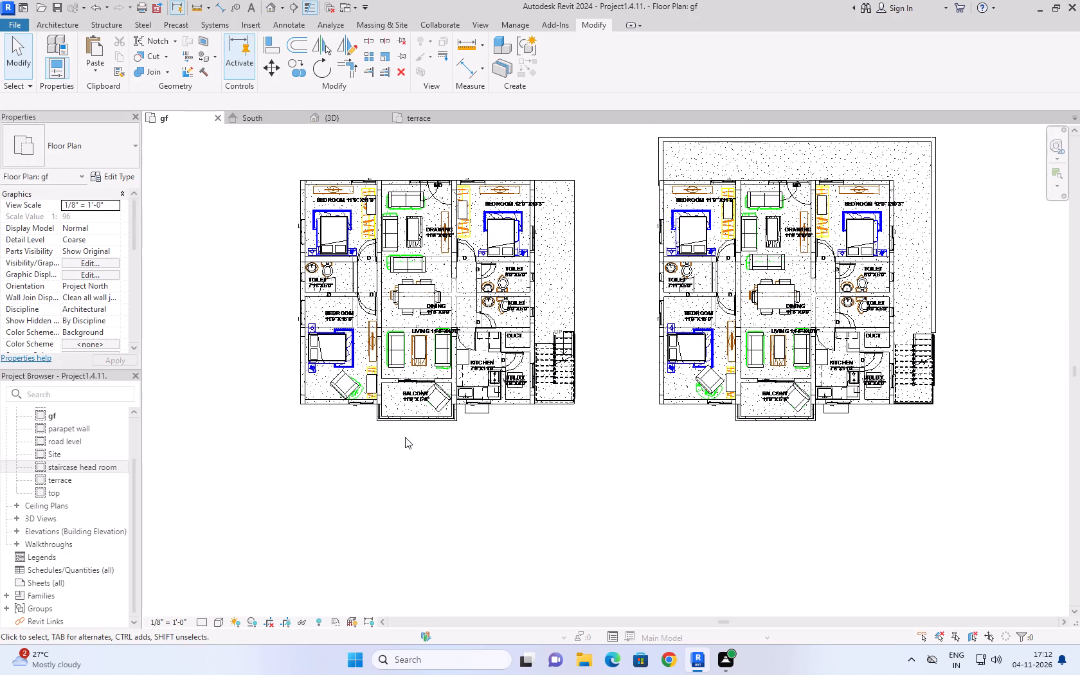
scroll(405, 437, down, 2)
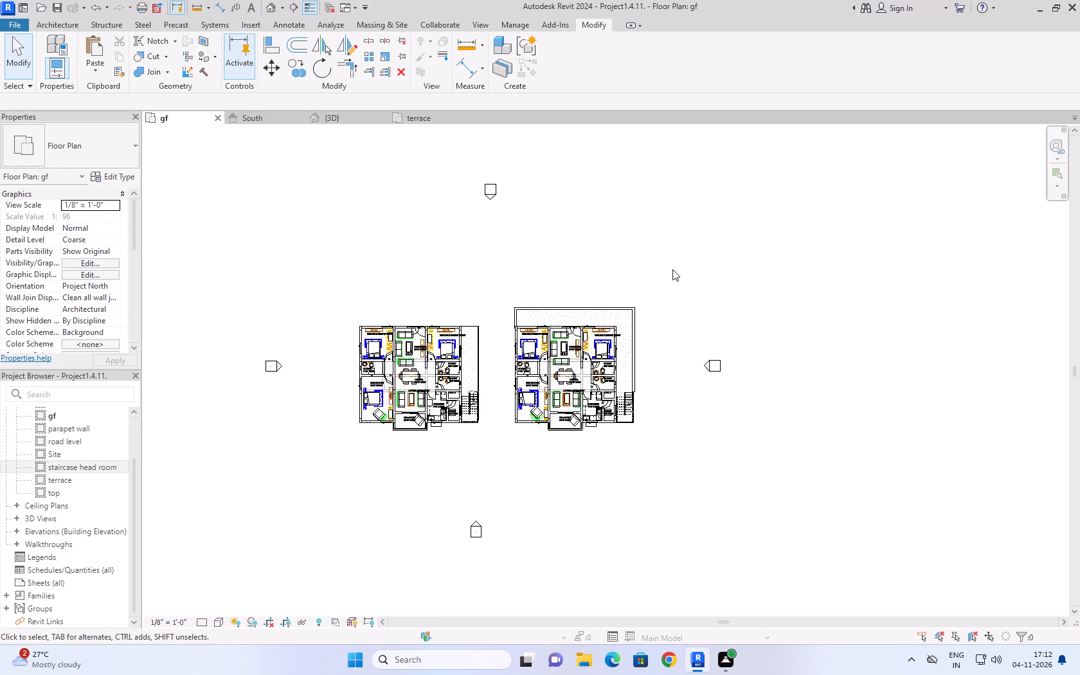
click(491, 24)
click(403, 77)
click(421, 129)
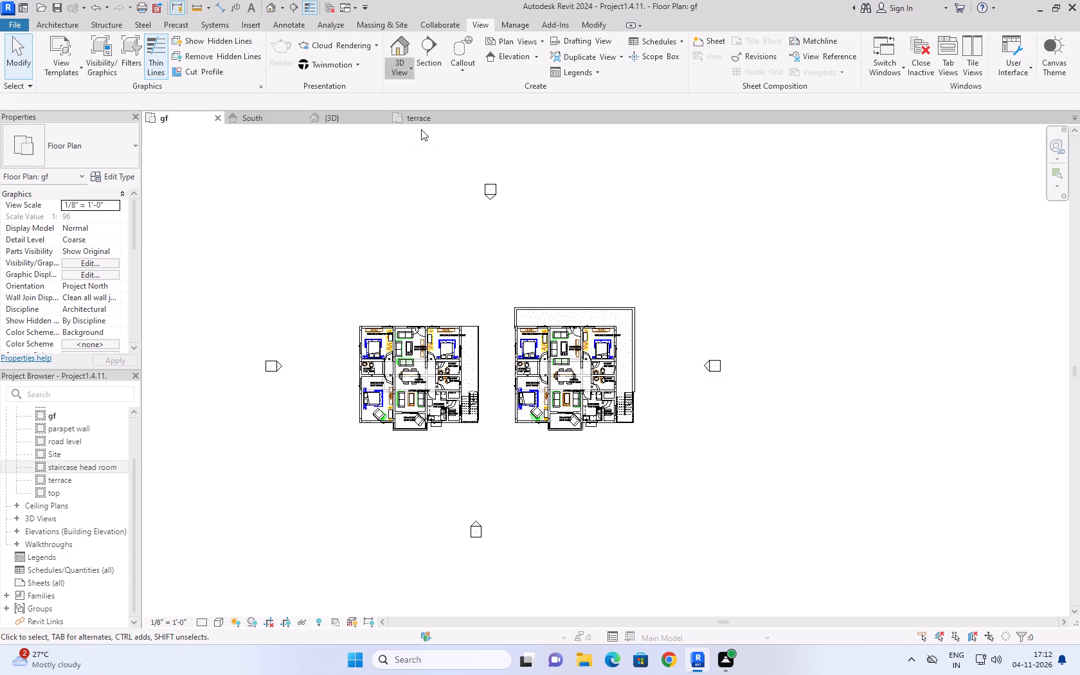
click(737, 183)
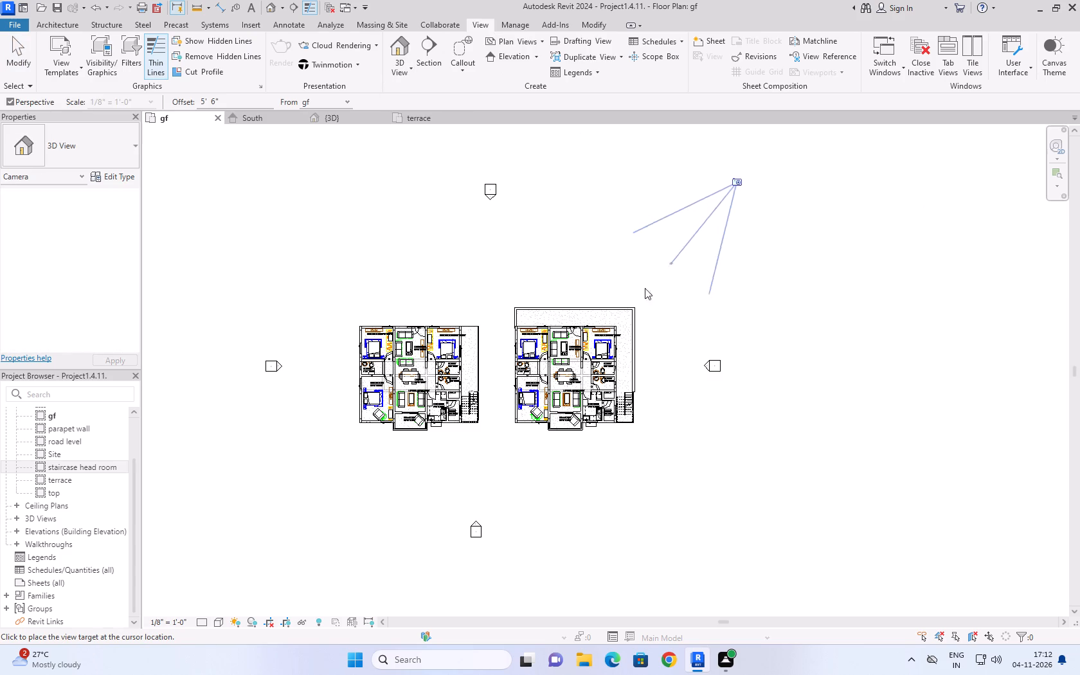
click(404, 497)
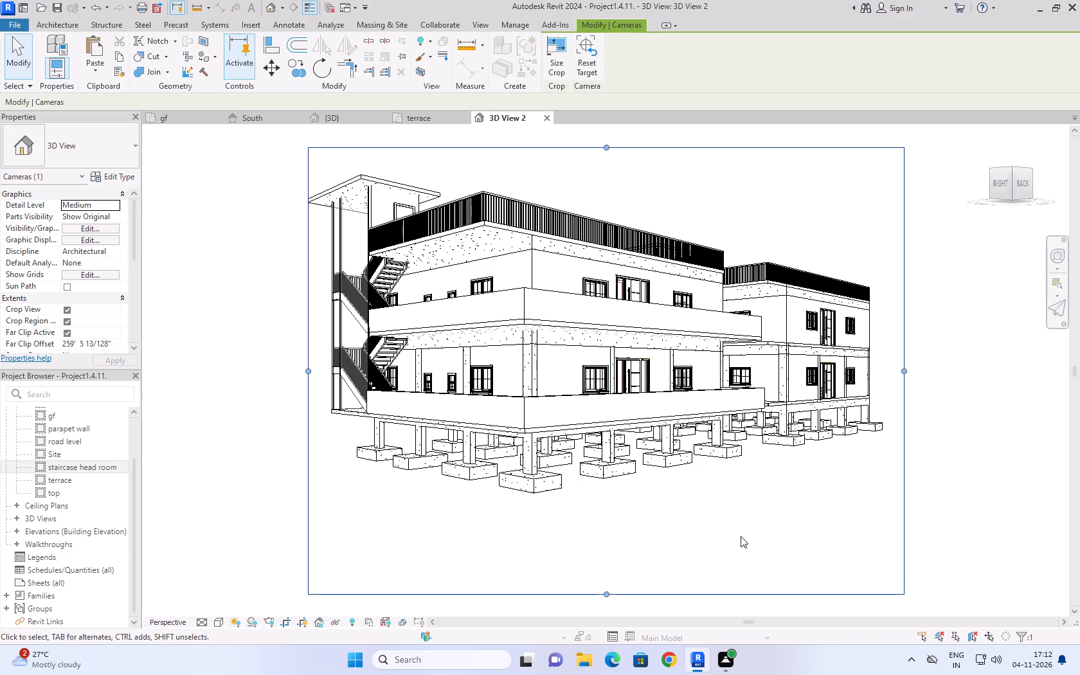
Adjust the new camera view's angle to frame both buildings from the rear staircase-side corner, looking slightly down.
shift+right_drag(779, 495, 669, 534)
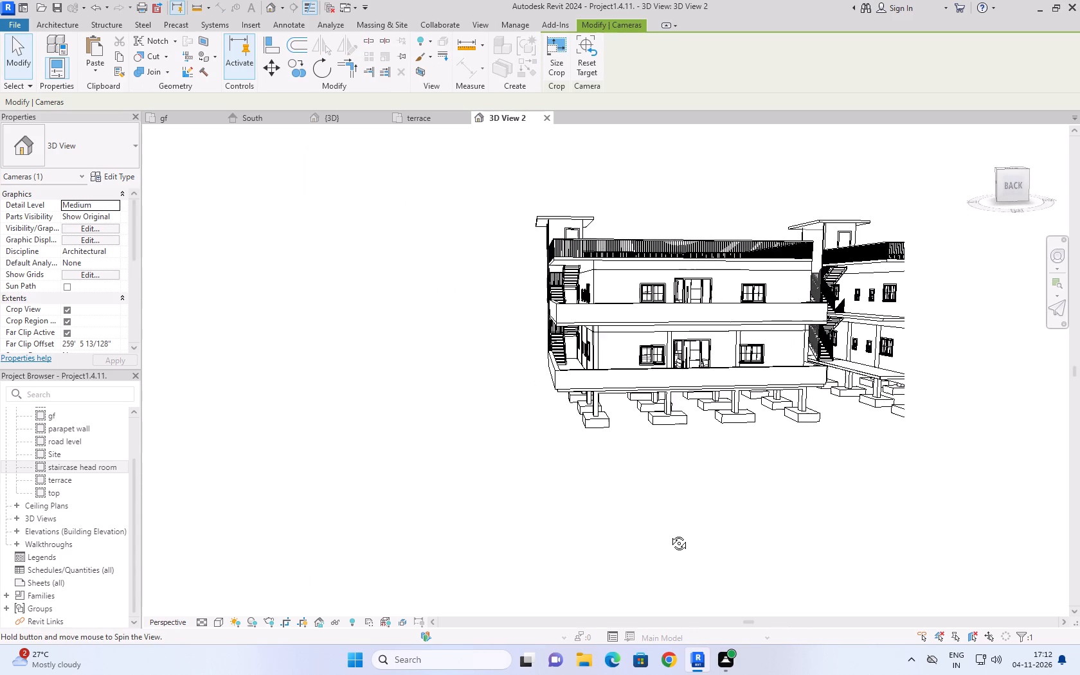
shift+right_drag(669, 534, 775, 552)
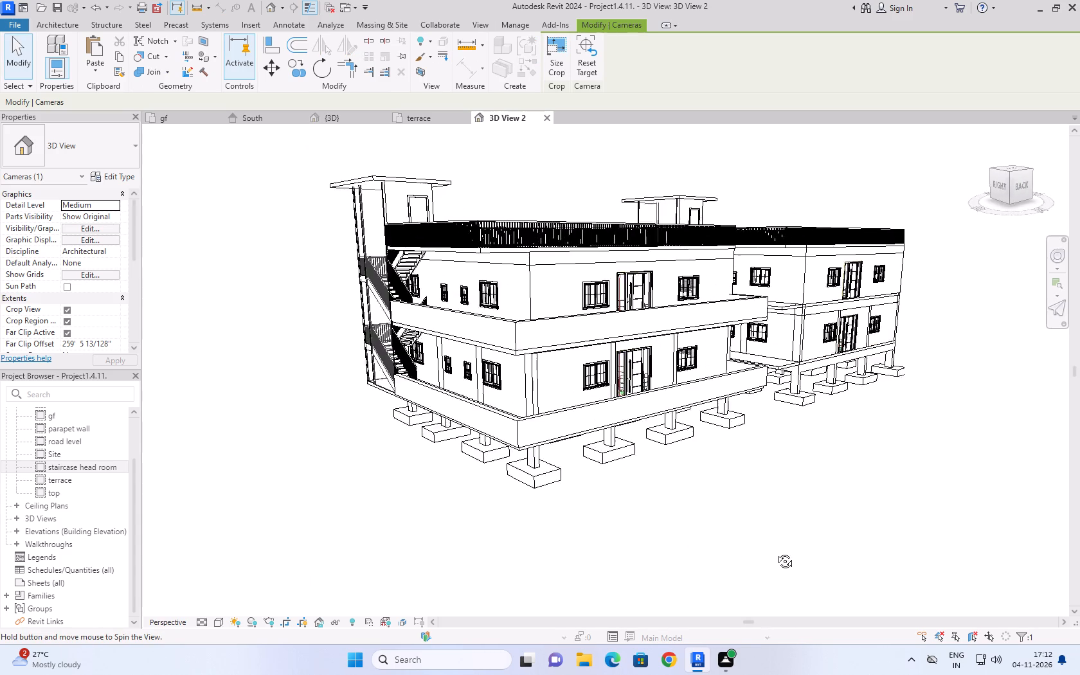
shift+right_drag(775, 552, 781, 546)
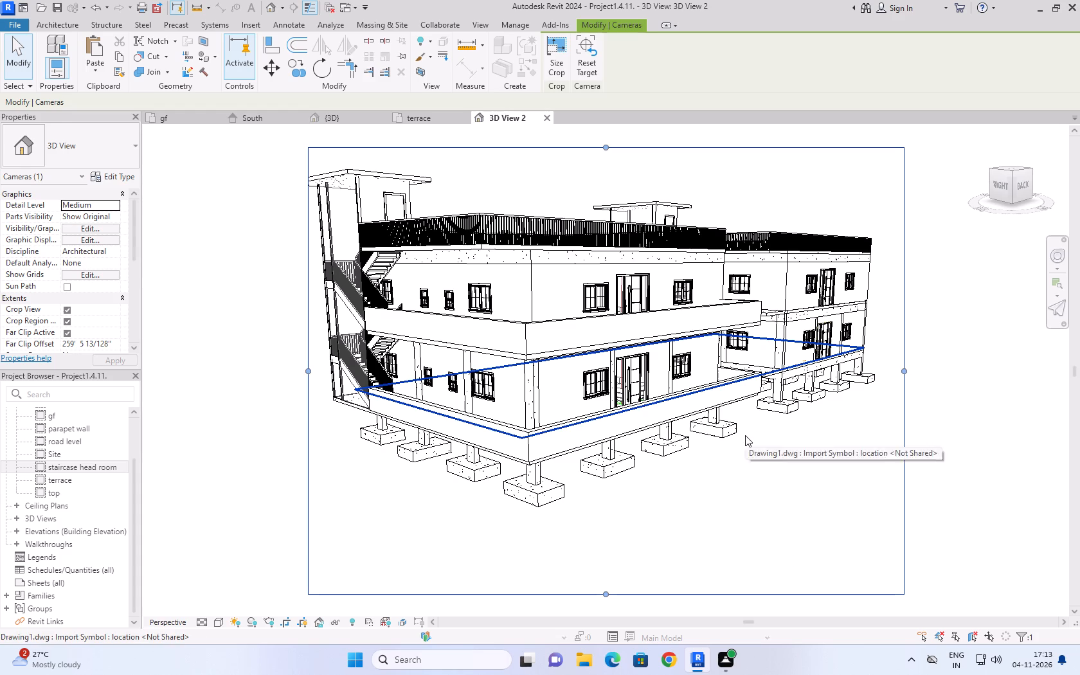
Render the camera view at Medium quality and 300 DPI printer resolution with the Sky: Very Cloudy background.
text(RR)
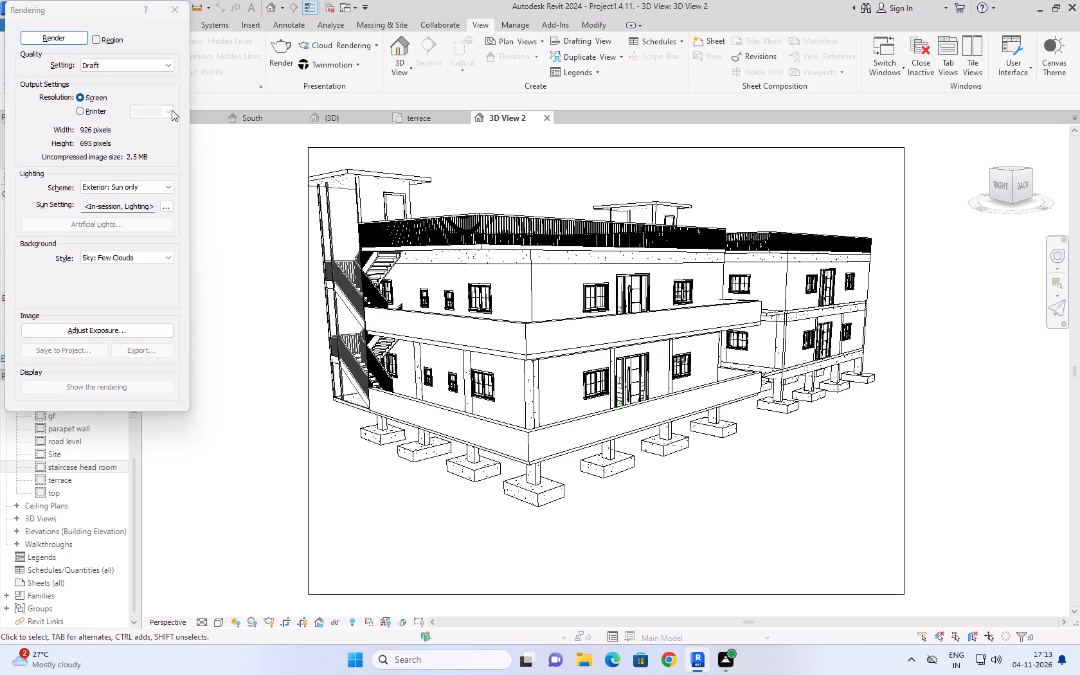
click(172, 110)
click(89, 111)
click(166, 110)
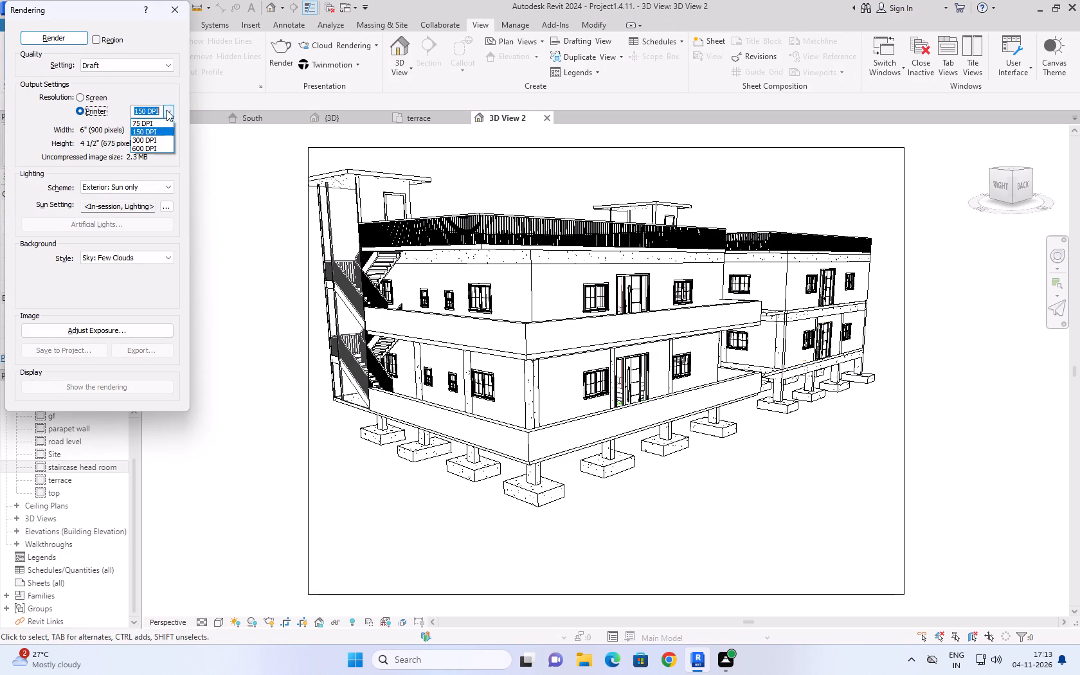
click(156, 136)
click(120, 64)
click(113, 87)
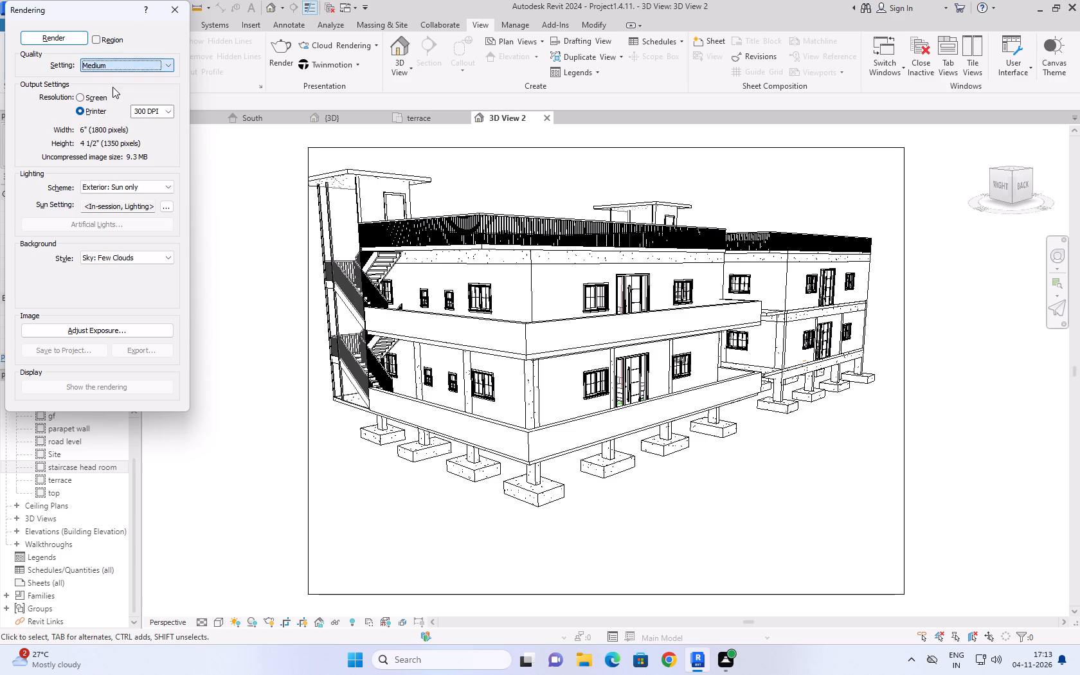
click(141, 256)
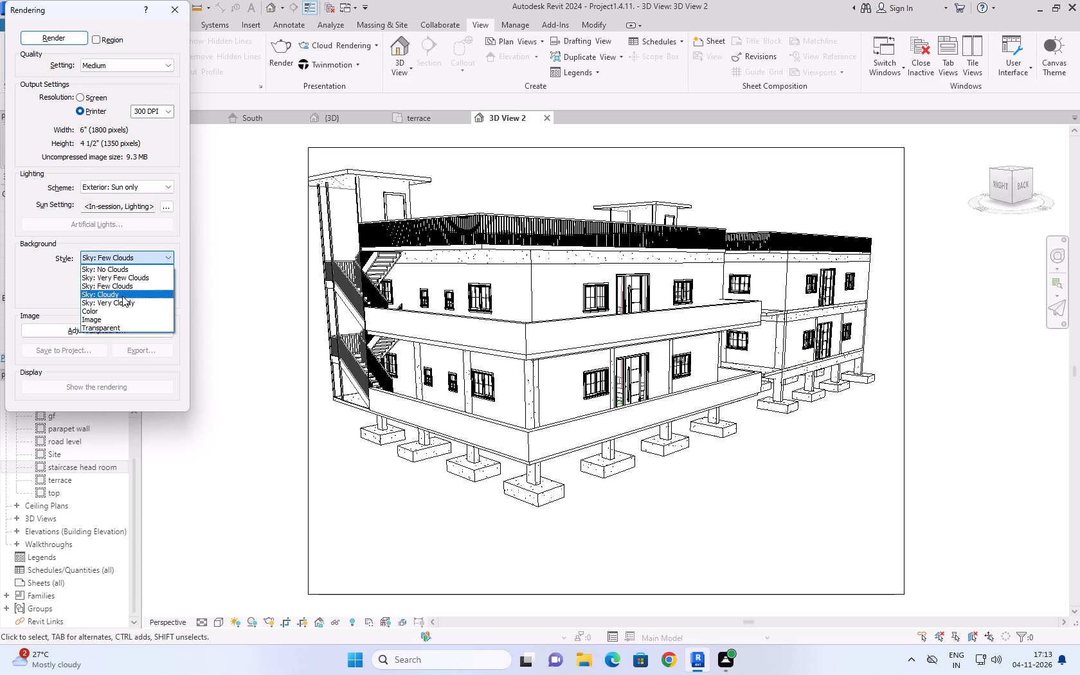
click(122, 299)
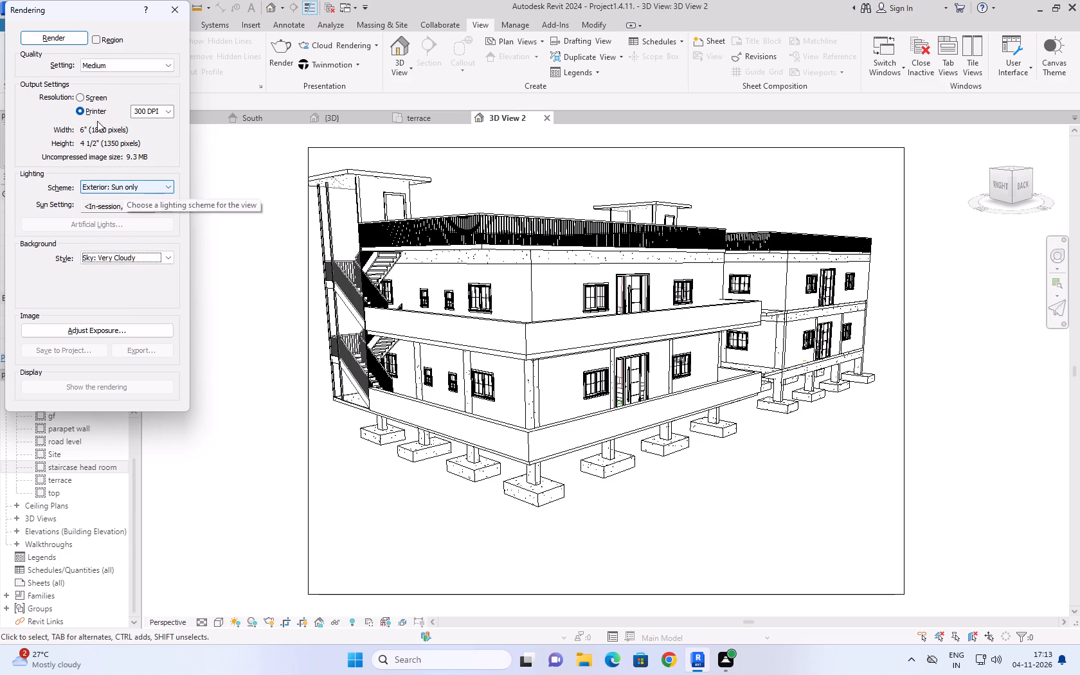
click(51, 37)
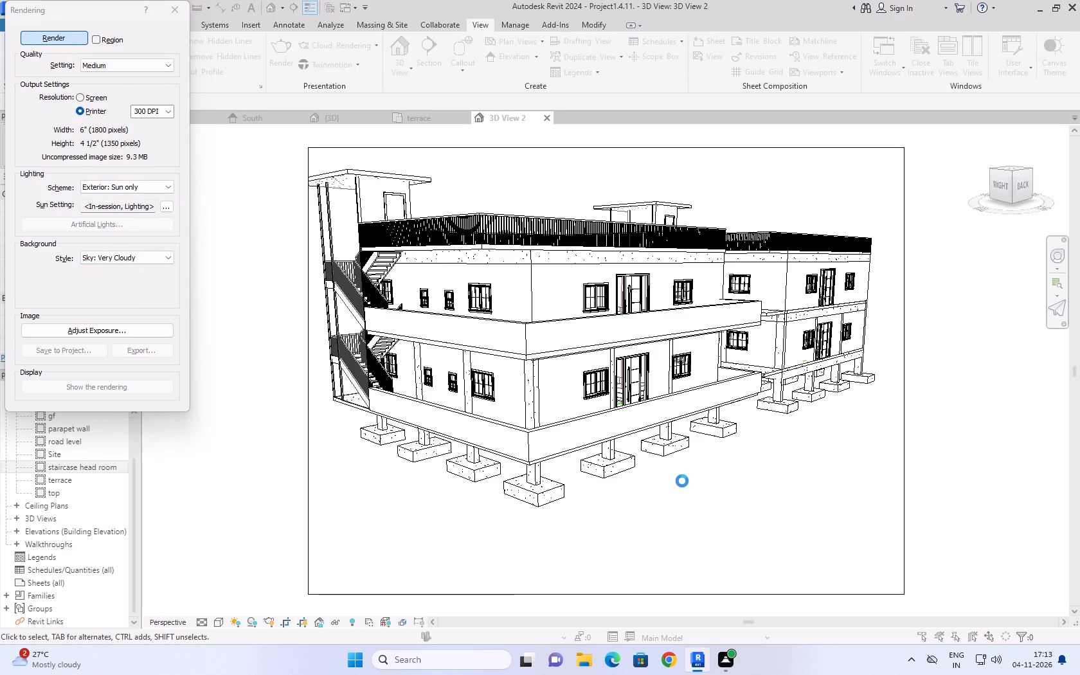
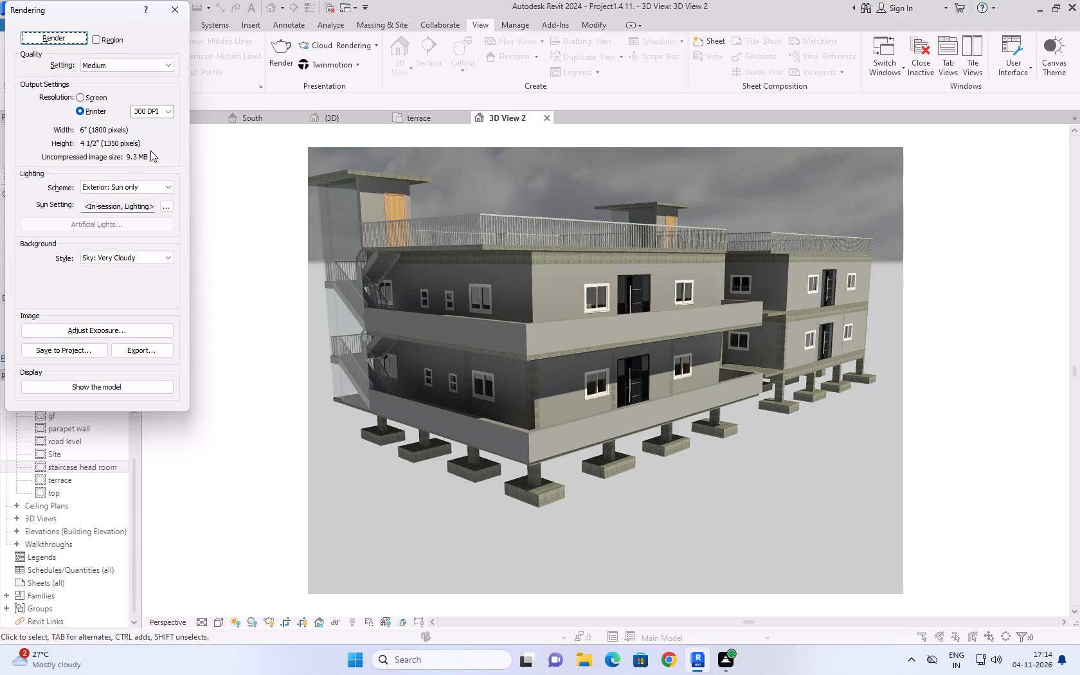
Export the rendering to the Desktop as the JPEG file 3D View 2, replacing the existing file, and close the rendering settings.
drag(78, 9, 126, 67)
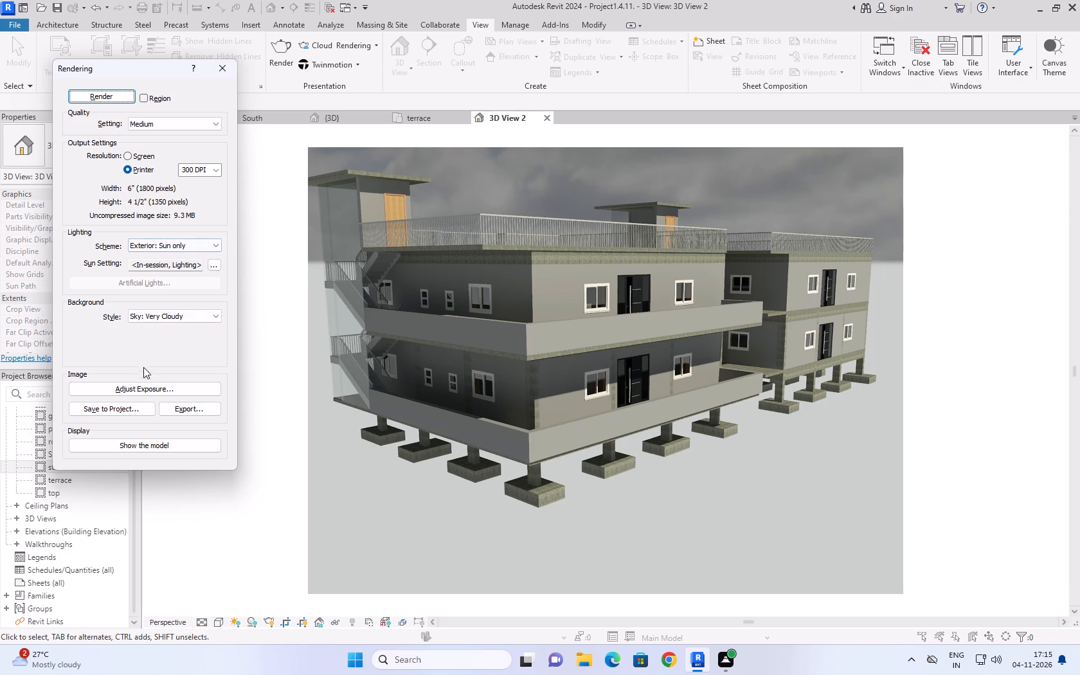
click(181, 410)
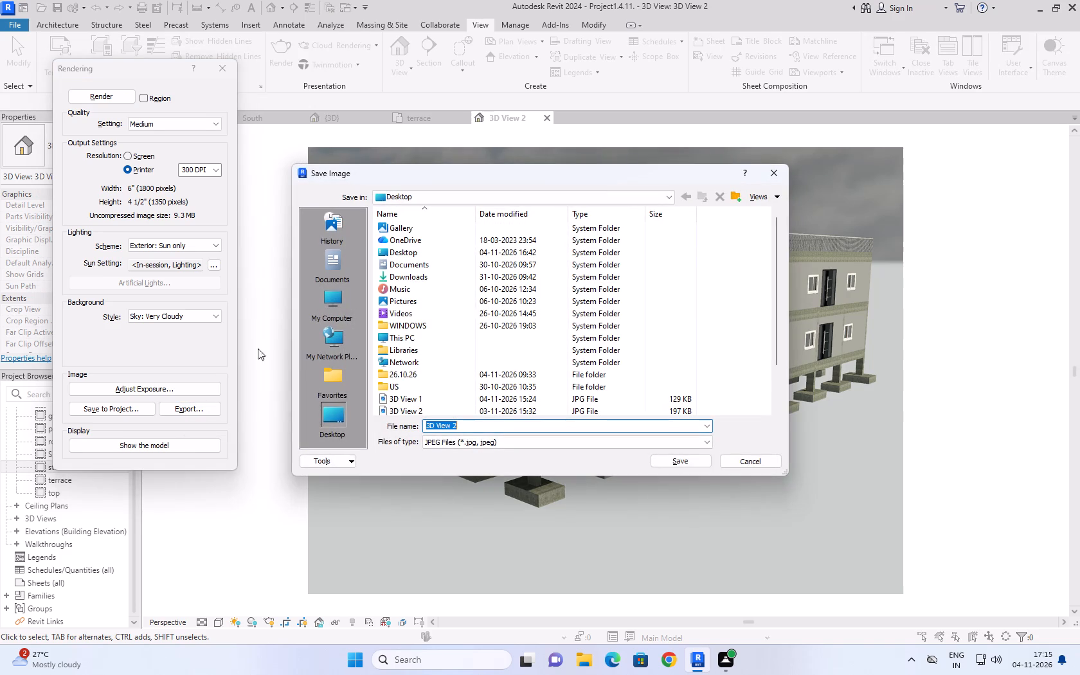
click(682, 456)
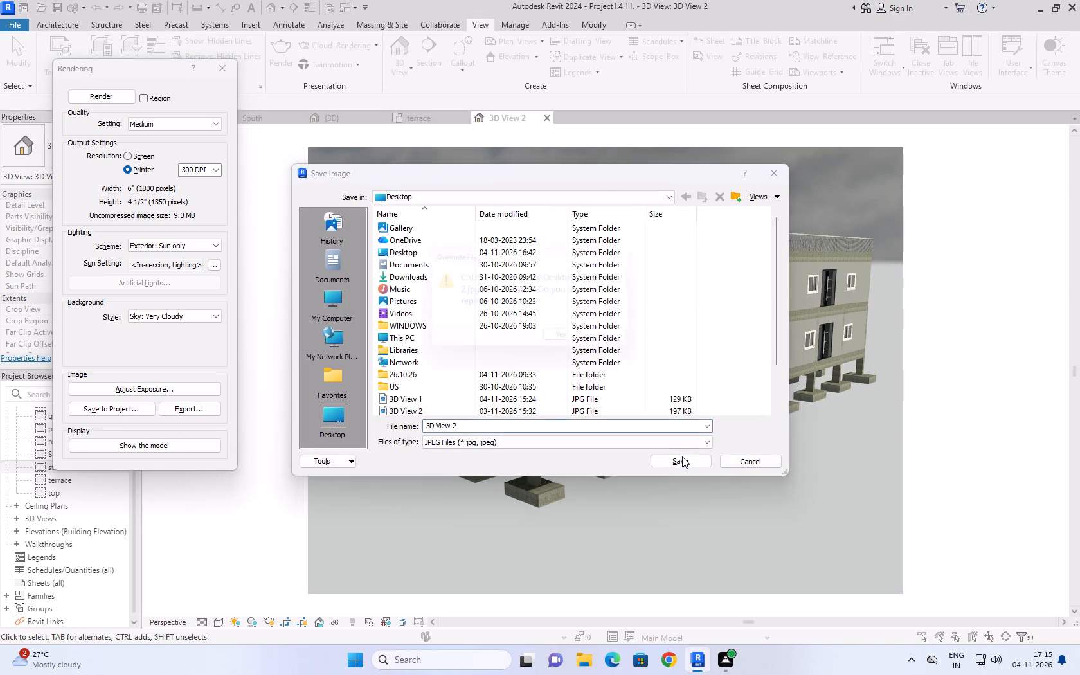
click(577, 343)
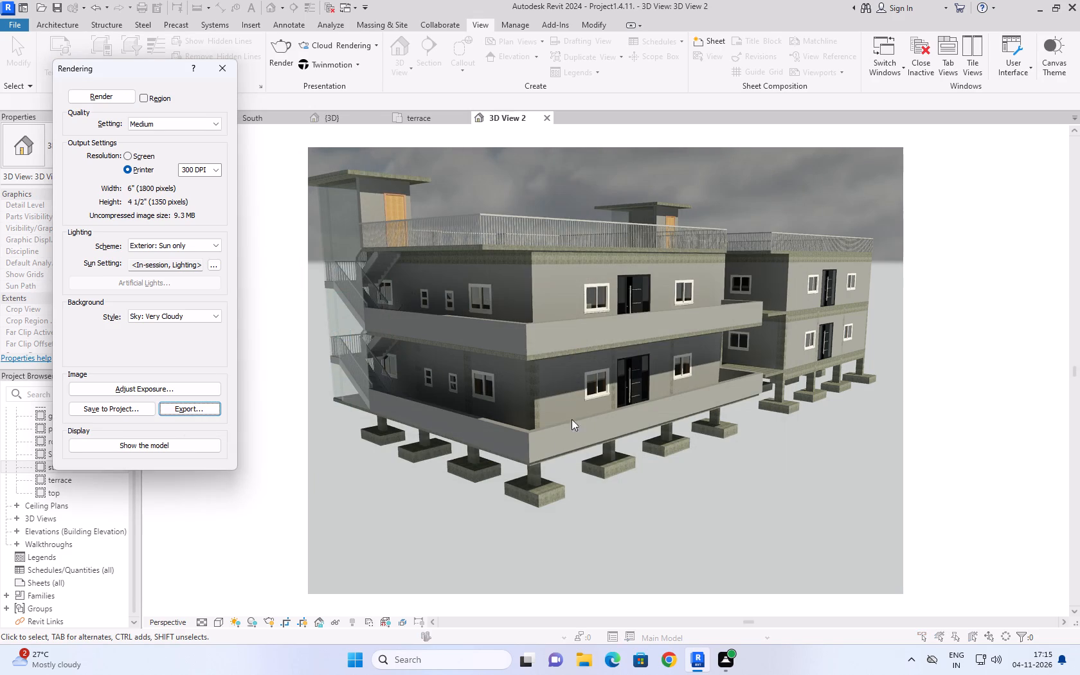
click(224, 69)
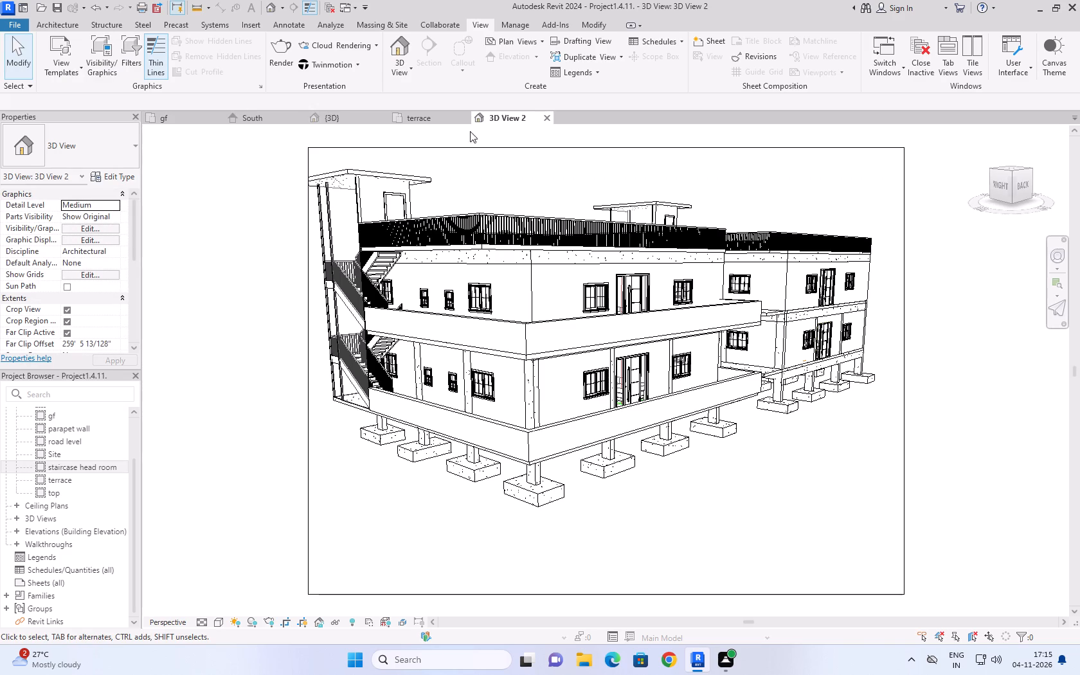
Close the 3D View 2 camera view and save the project.
click(541, 118)
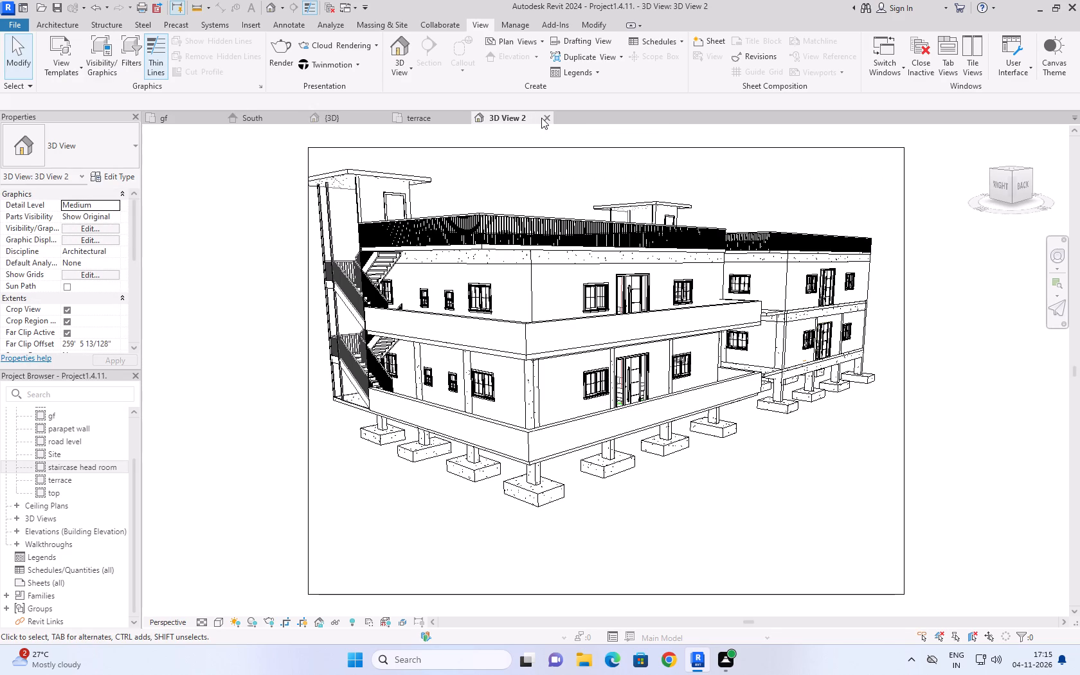
click(544, 118)
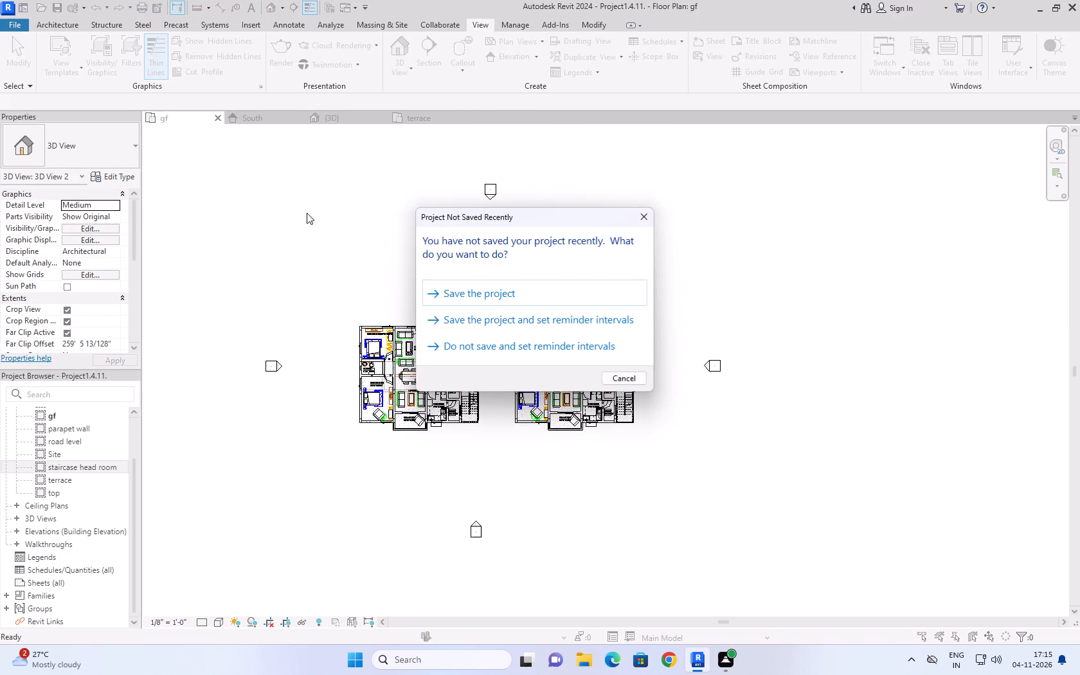
click(560, 284)
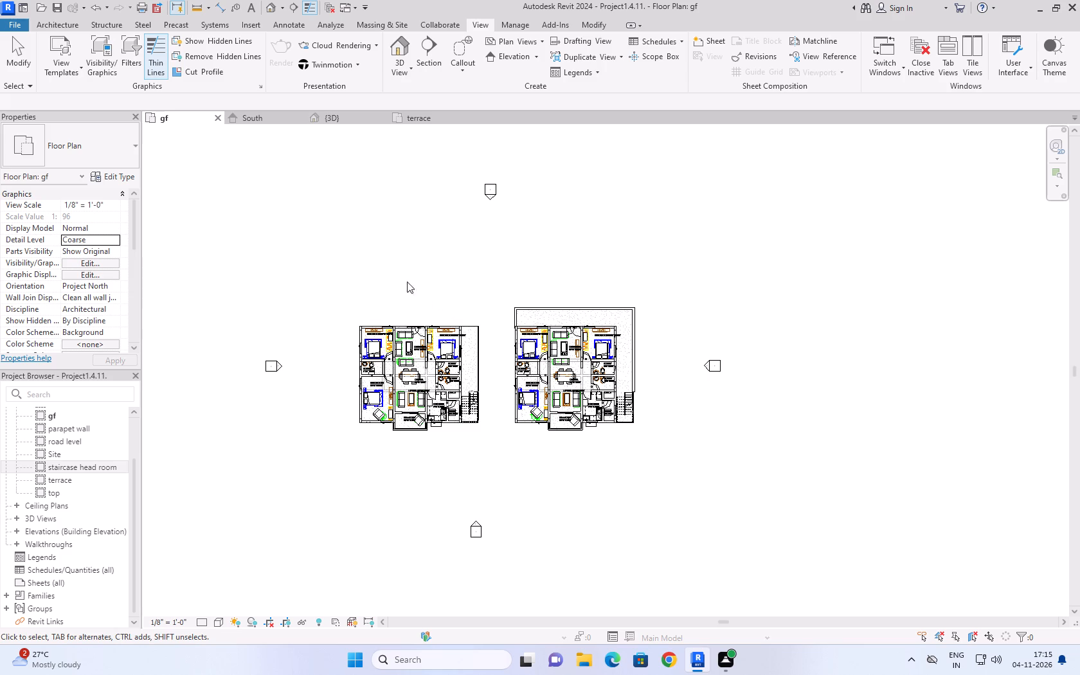
Place a perspective camera in the gf floor plan beyond the rear corner opposite the staircase side, aimed diagonally toward the front between the buildings.
click(401, 70)
click(424, 120)
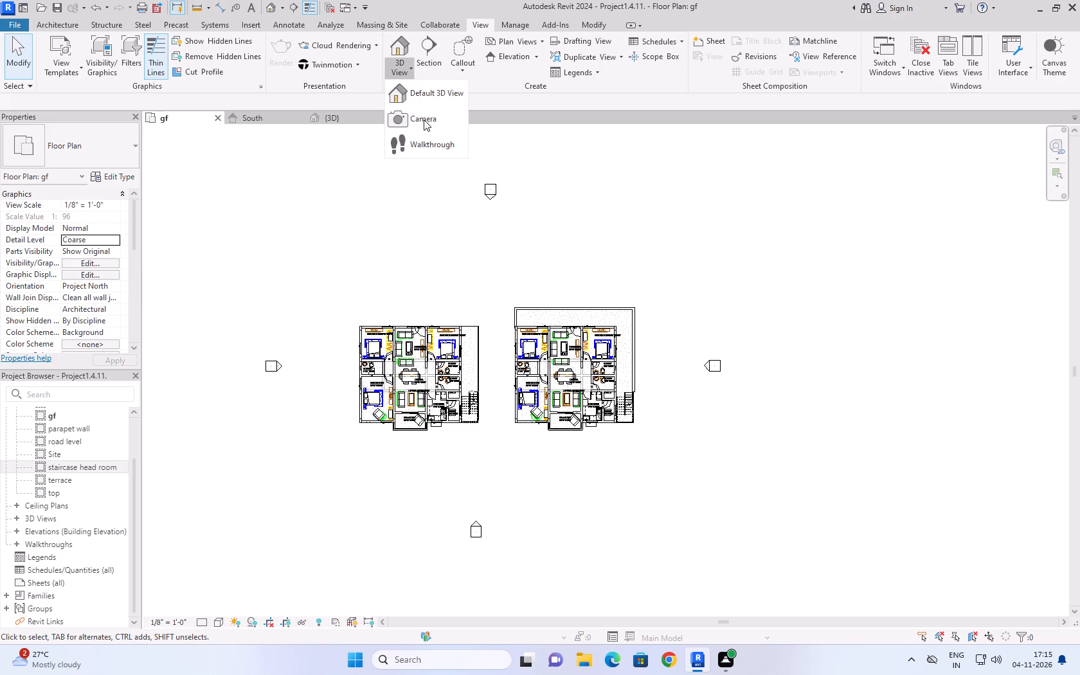
click(389, 134)
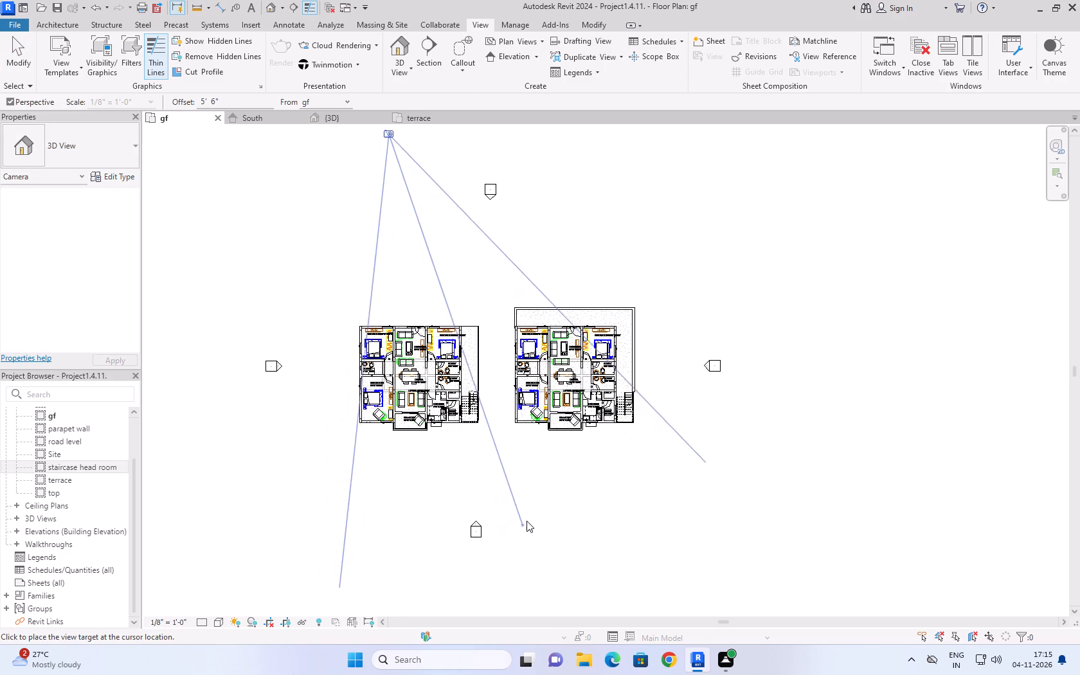
click(544, 506)
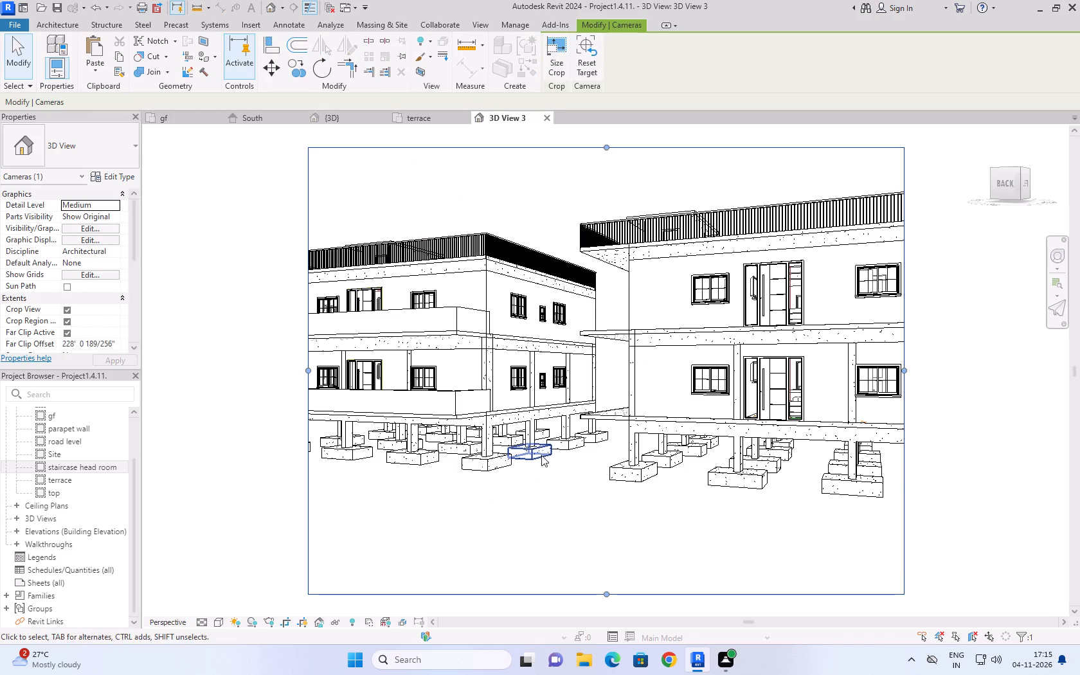
Turn the new camera view to show both buildings from the rear corner opposite the staircases.
right_drag(539, 441, 546, 496)
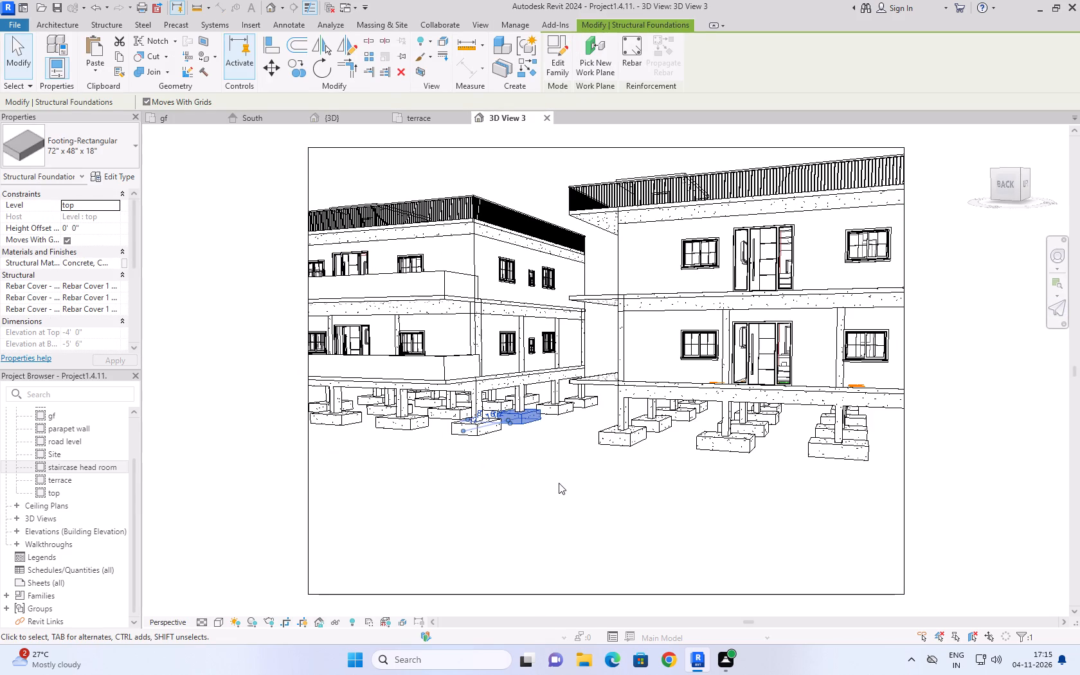
shift+right_drag(571, 464, 509, 492)
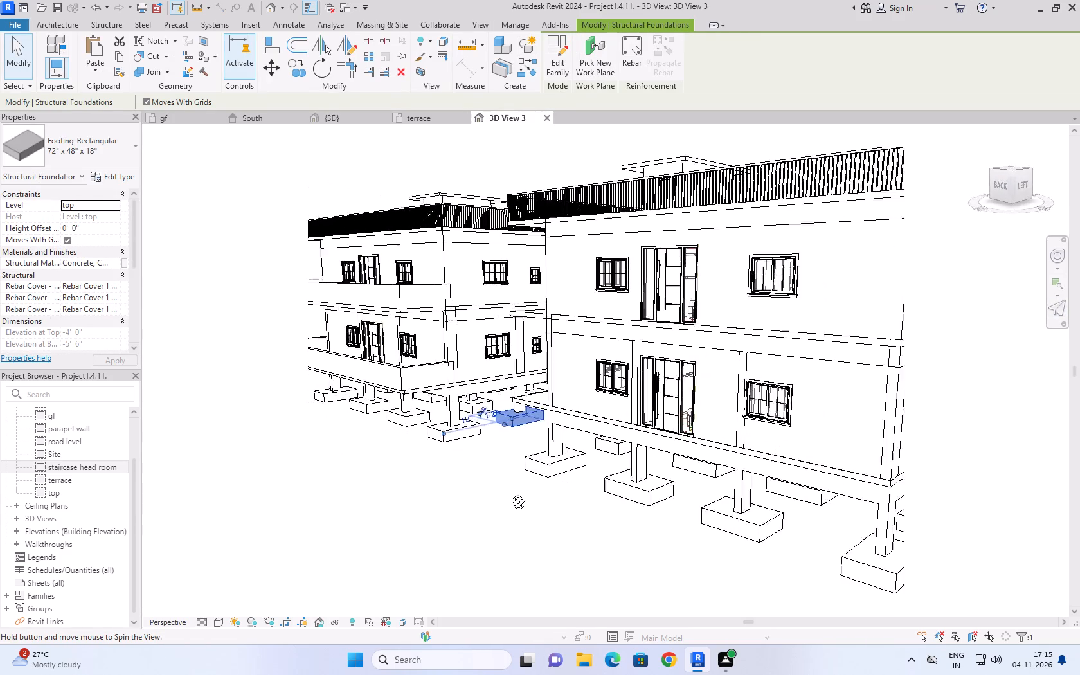
shift+right_drag(509, 492, 483, 470)
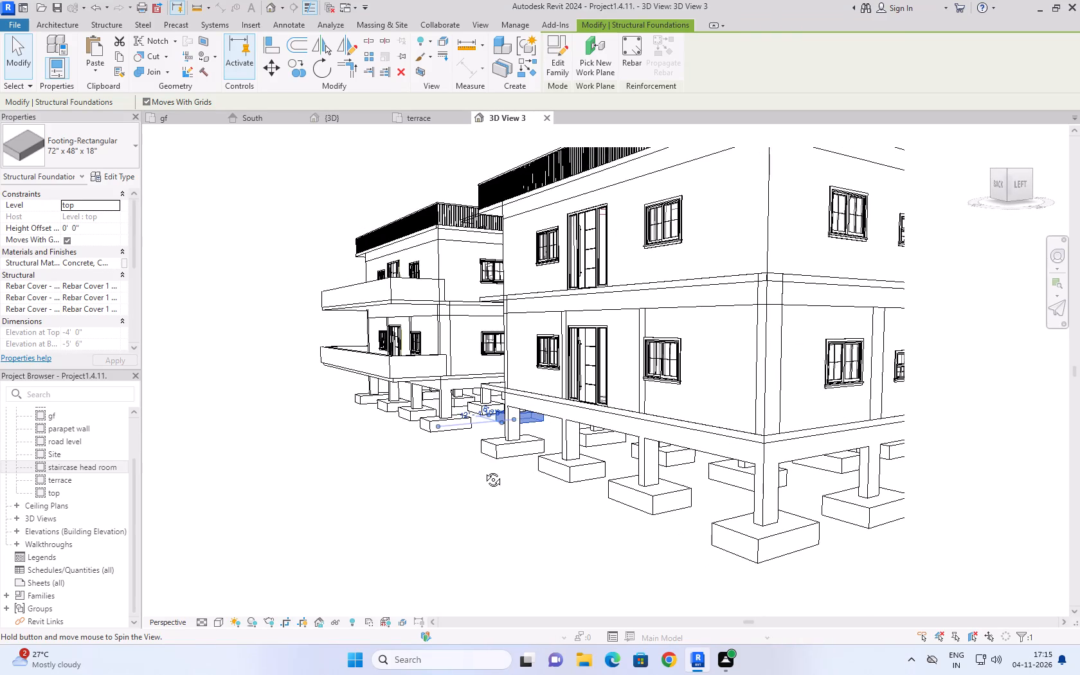
shift+right_drag(483, 470, 505, 475)
Resize the camera view's crop region on all four sides to frame both buildings completely with margin above and below.
click(561, 147)
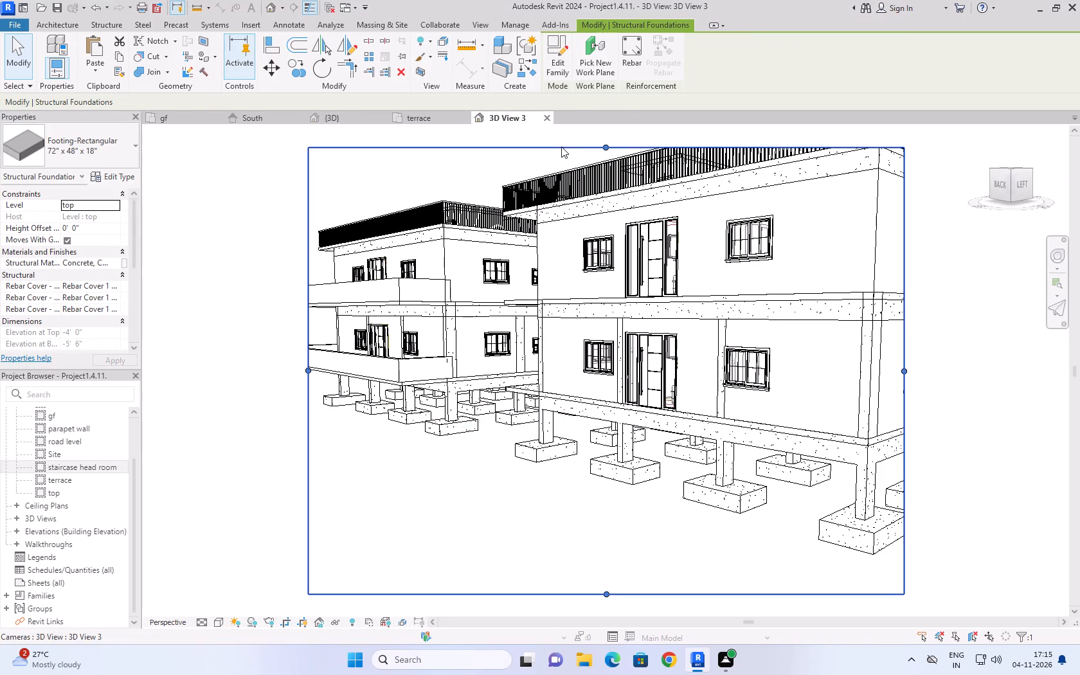
drag(901, 369, 979, 373)
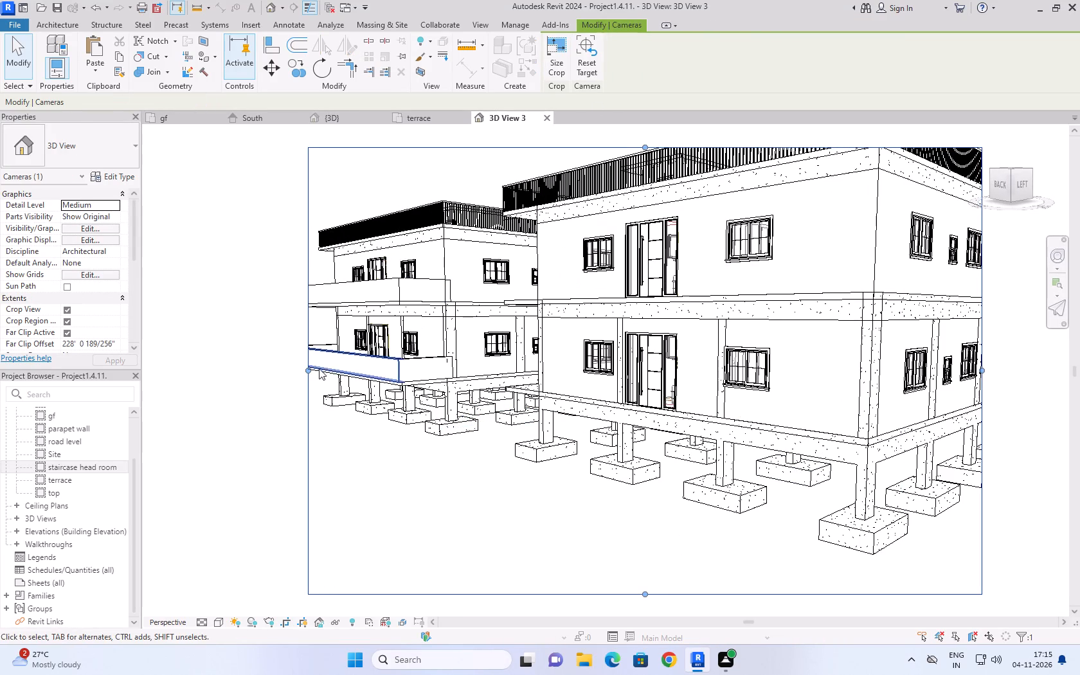
drag(309, 372, 196, 375)
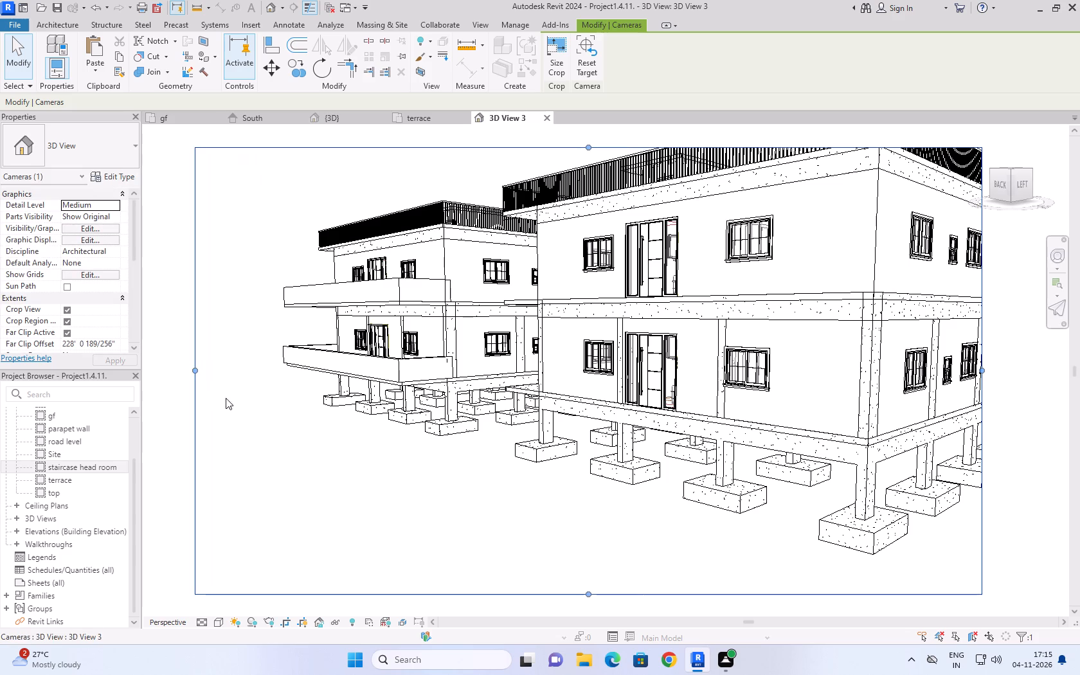
drag(195, 369, 258, 371)
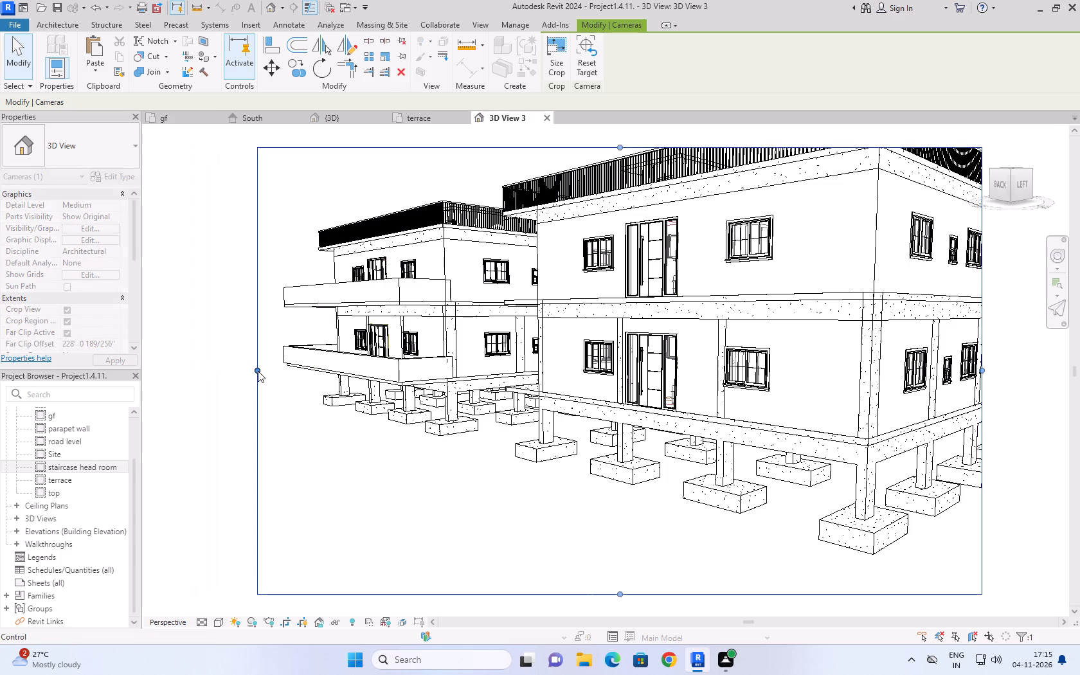
drag(622, 147, 615, 123)
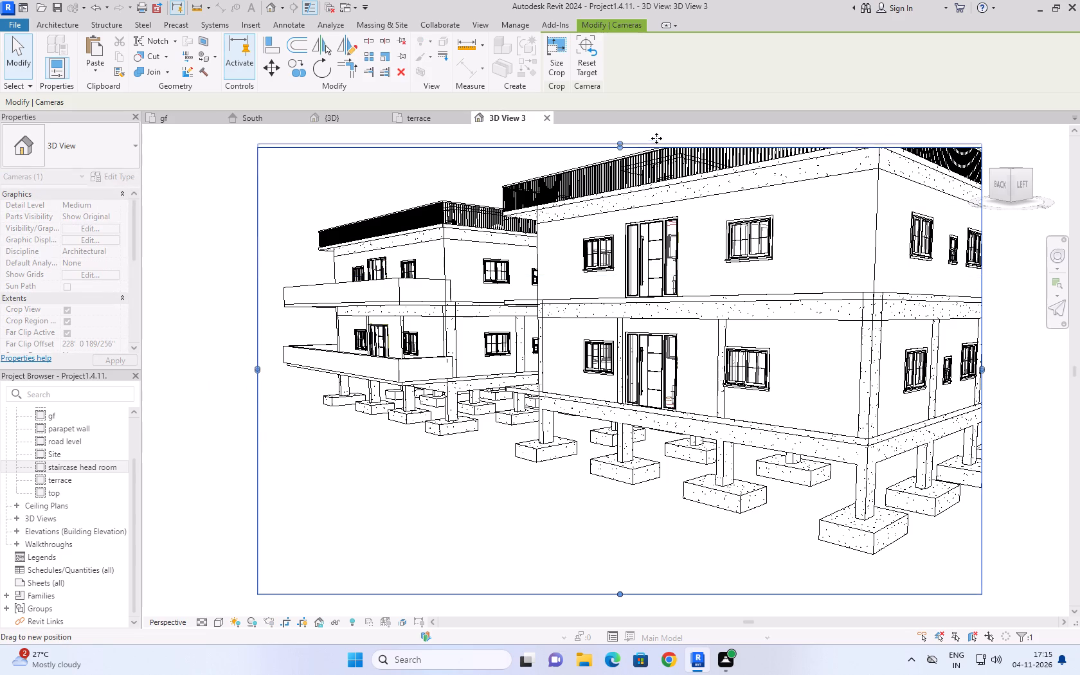
click(654, 127)
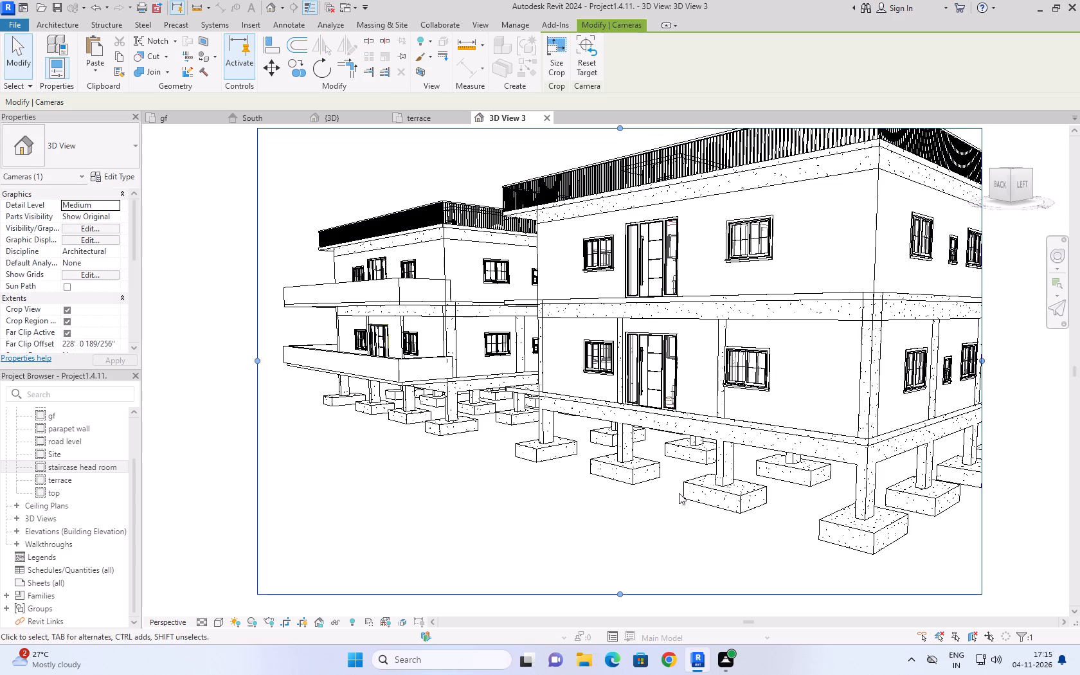
drag(617, 594, 630, 560)
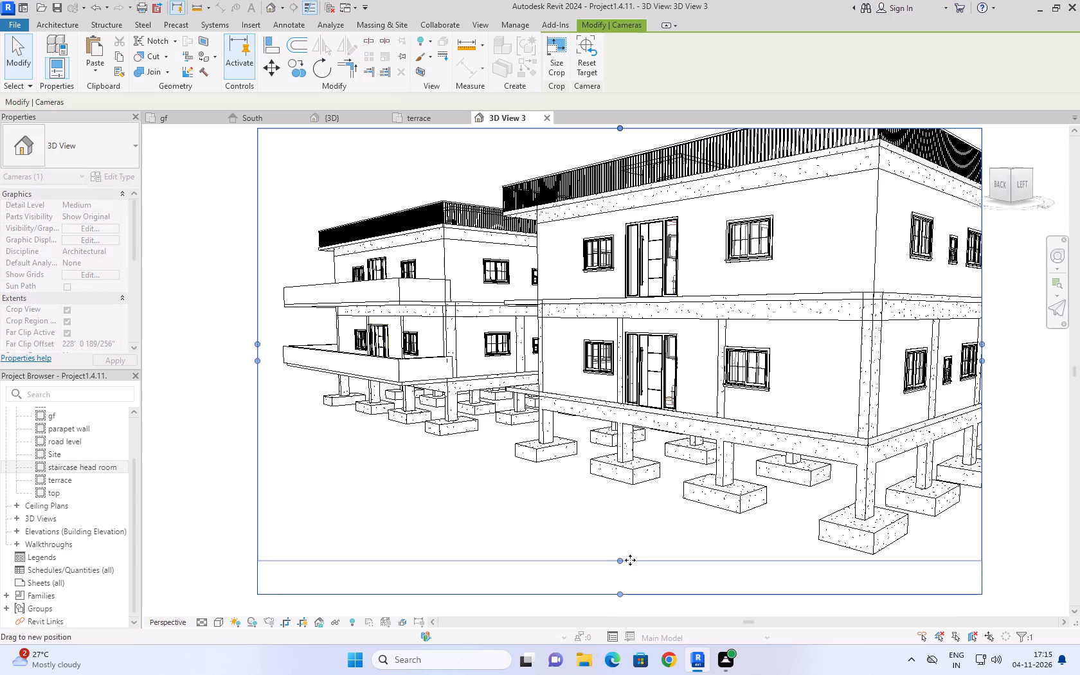
drag(630, 560, 631, 557)
scroll(681, 449, down, 6)
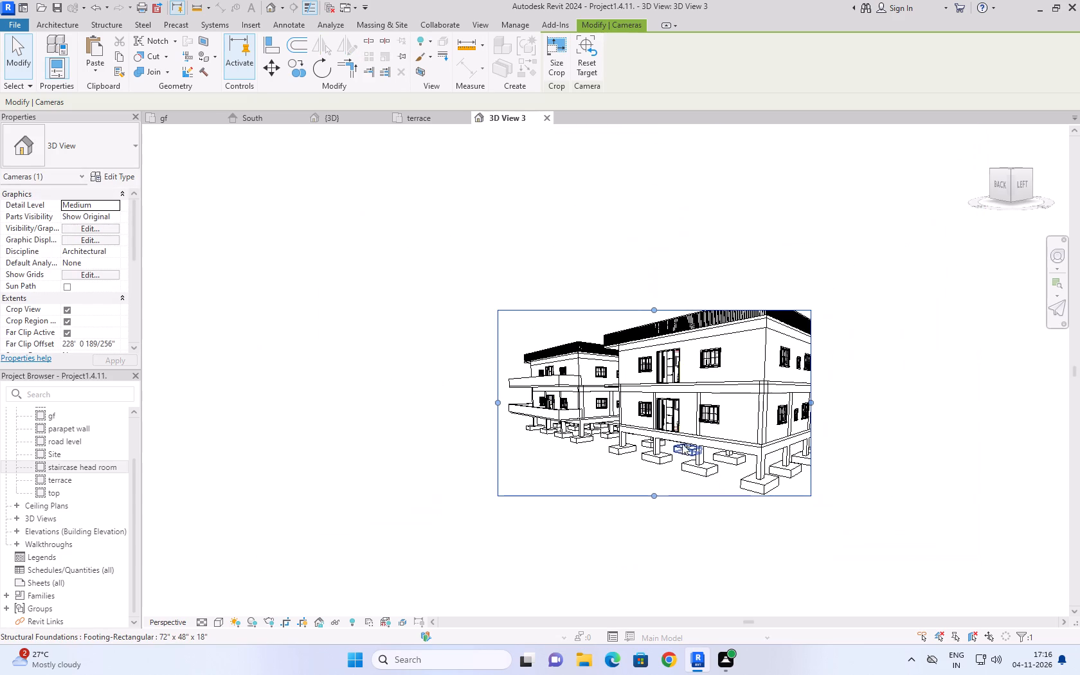
drag(651, 308, 656, 244)
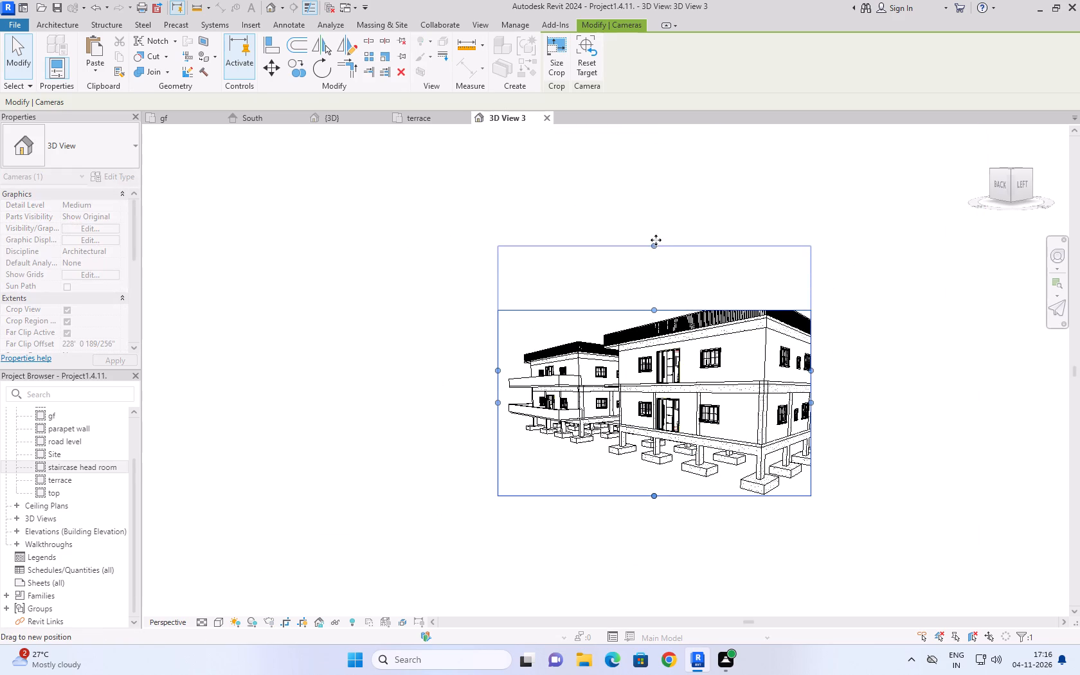
drag(809, 367, 880, 370)
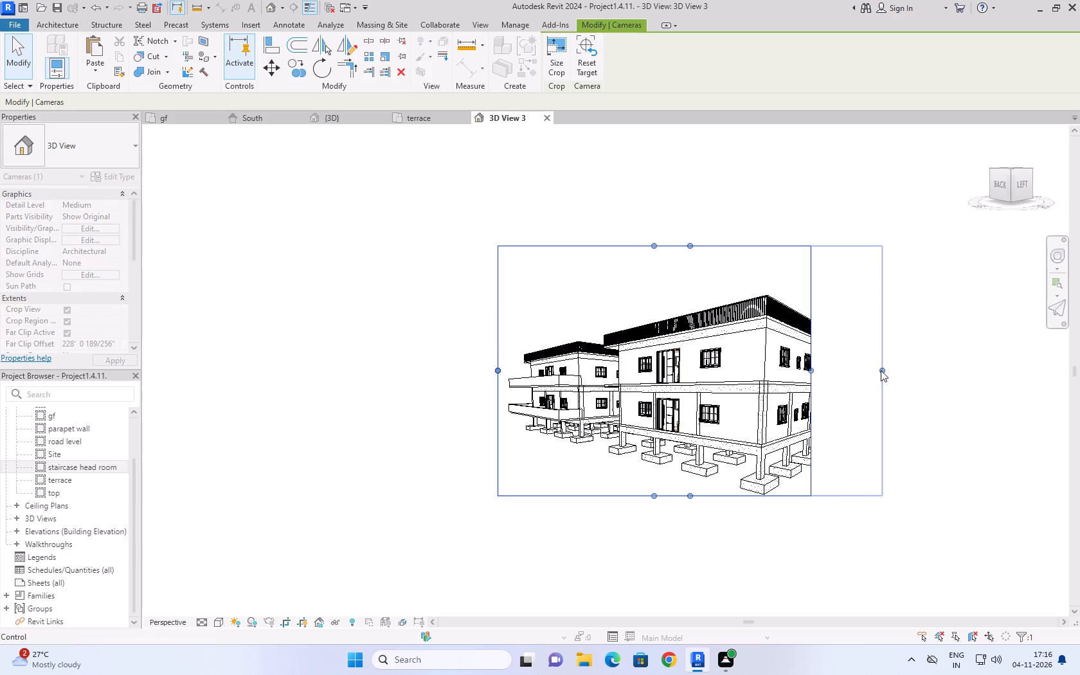
drag(883, 371, 851, 372)
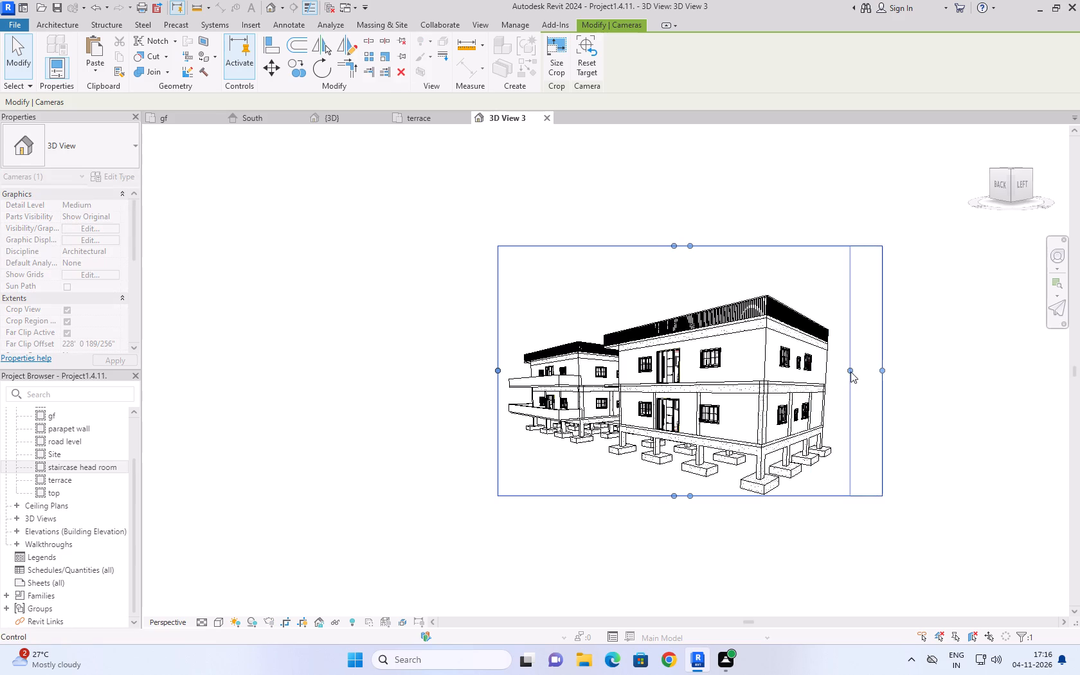
drag(674, 496, 674, 542)
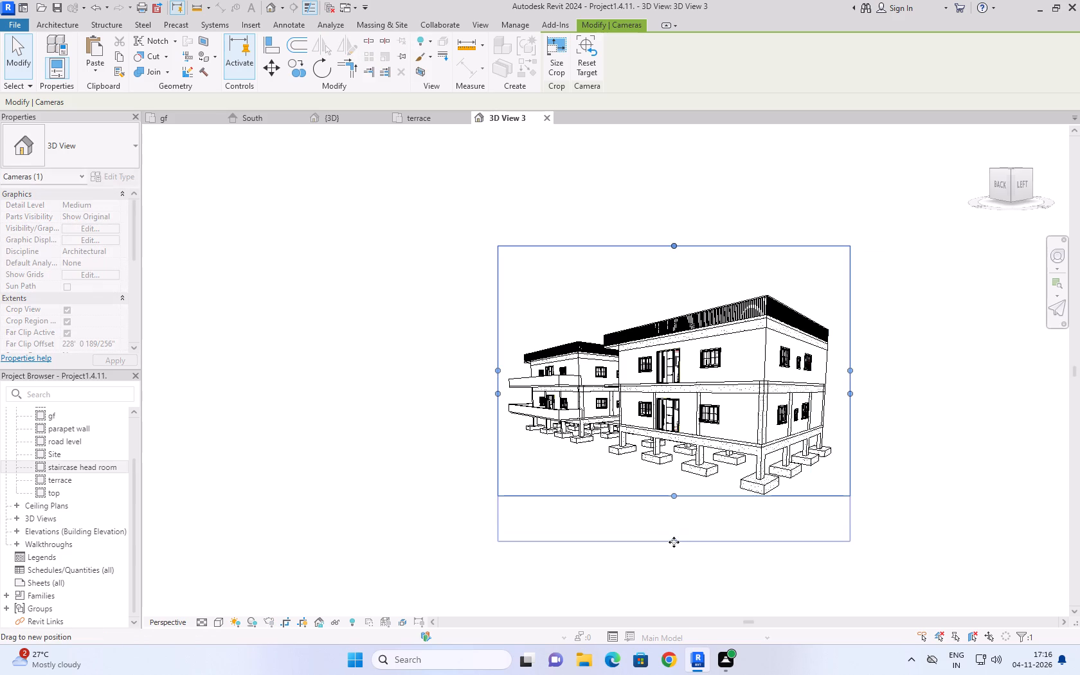
drag(674, 542, 674, 543)
Turn the camera to look slightly down on the buildings from the rear, extending the crop region to include the projecting balconies.
shift+right_drag(638, 455, 696, 501)
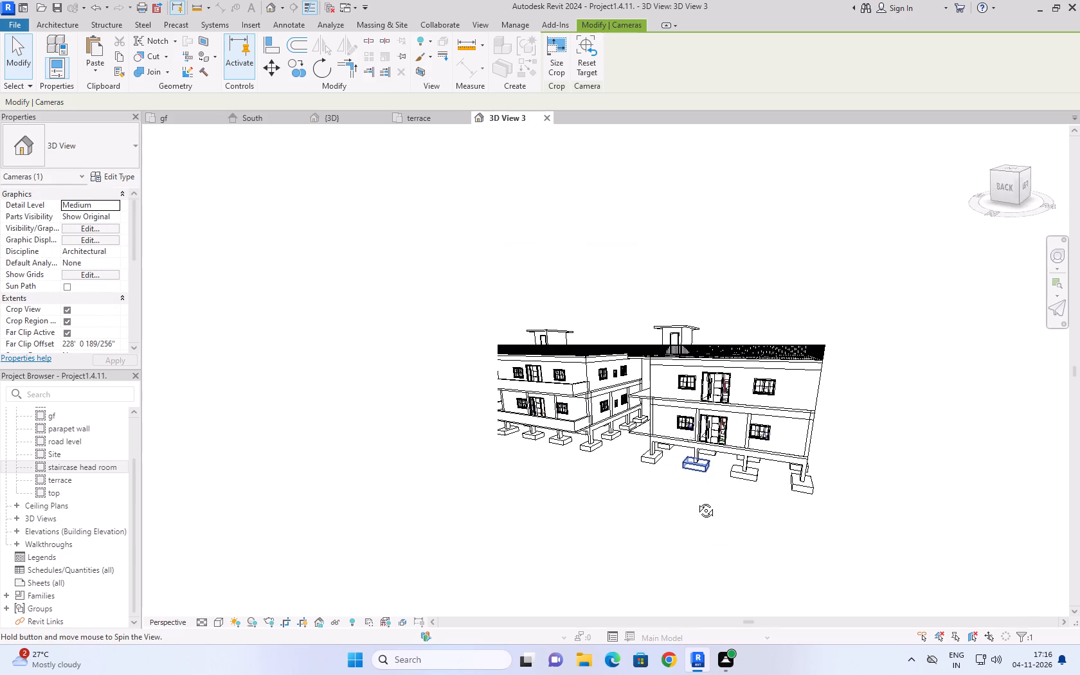
shift+right_drag(696, 501, 710, 546)
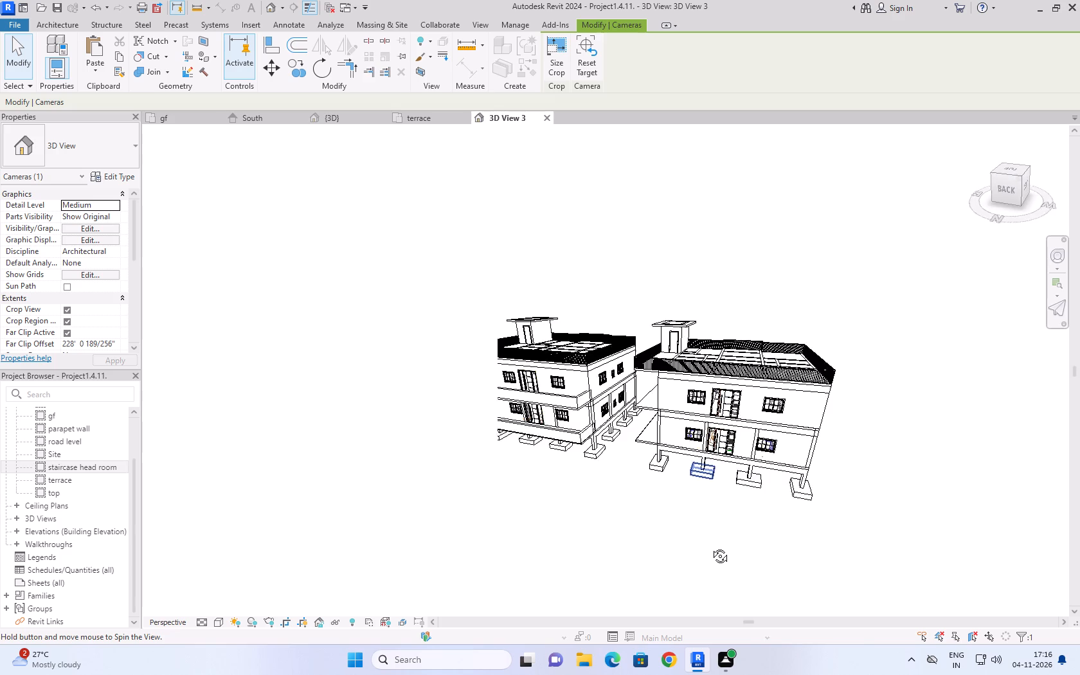
shift+right_drag(710, 546, 692, 541)
drag(498, 395, 480, 392)
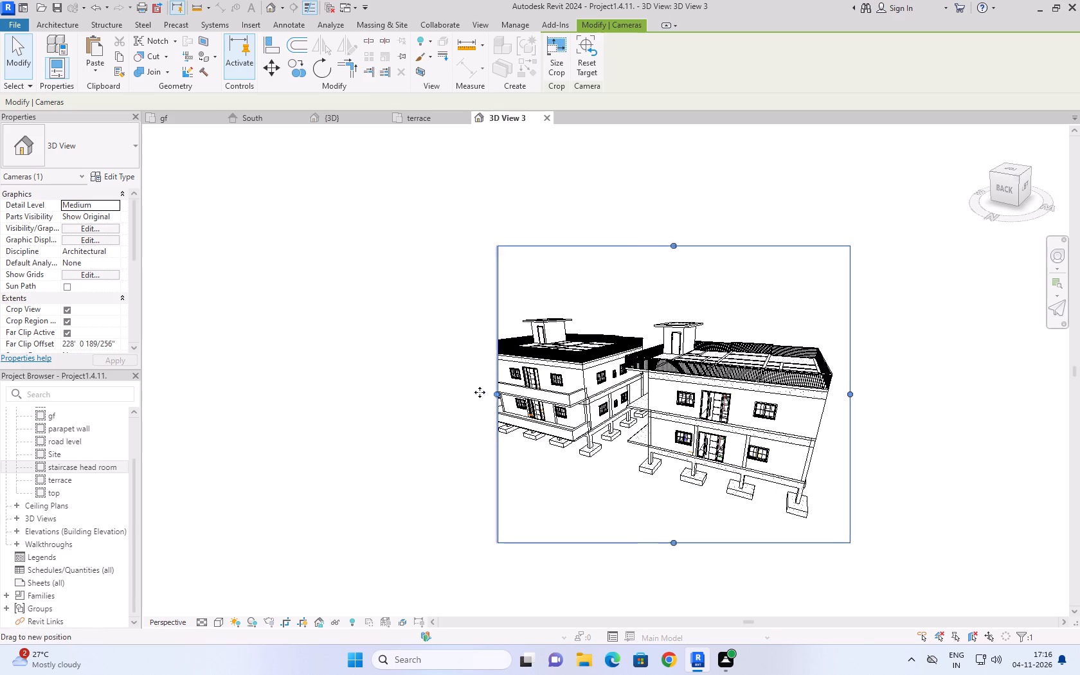
drag(480, 392, 443, 386)
click(355, 347)
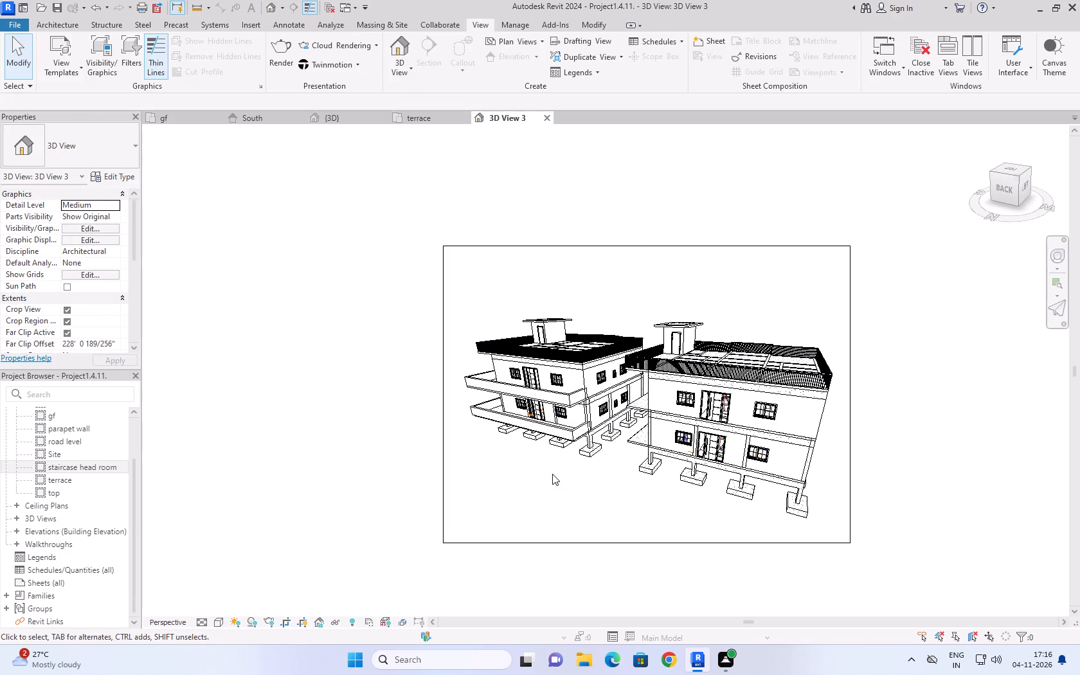
shift+right_drag(554, 480, 625, 471)
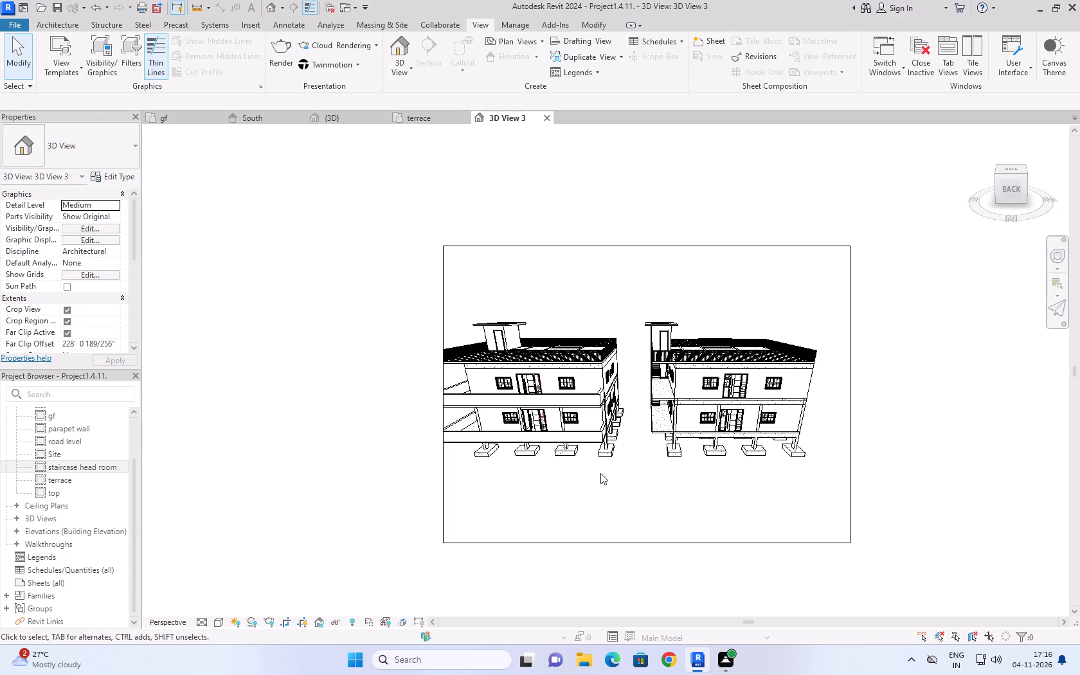
click(444, 379)
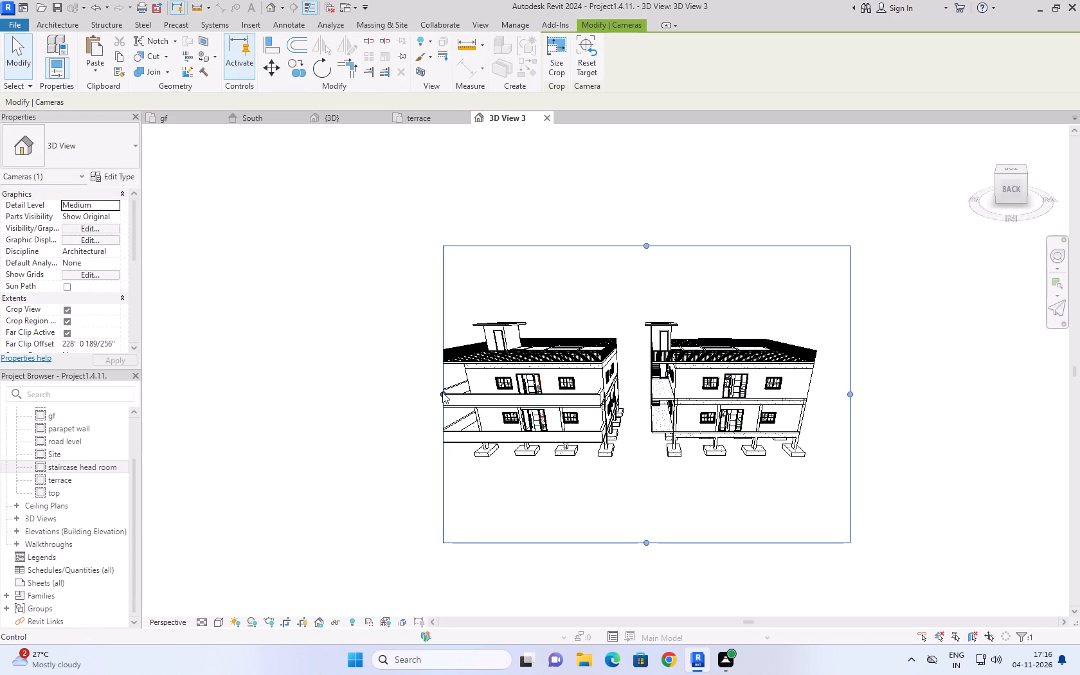
drag(442, 392, 411, 397)
click(360, 371)
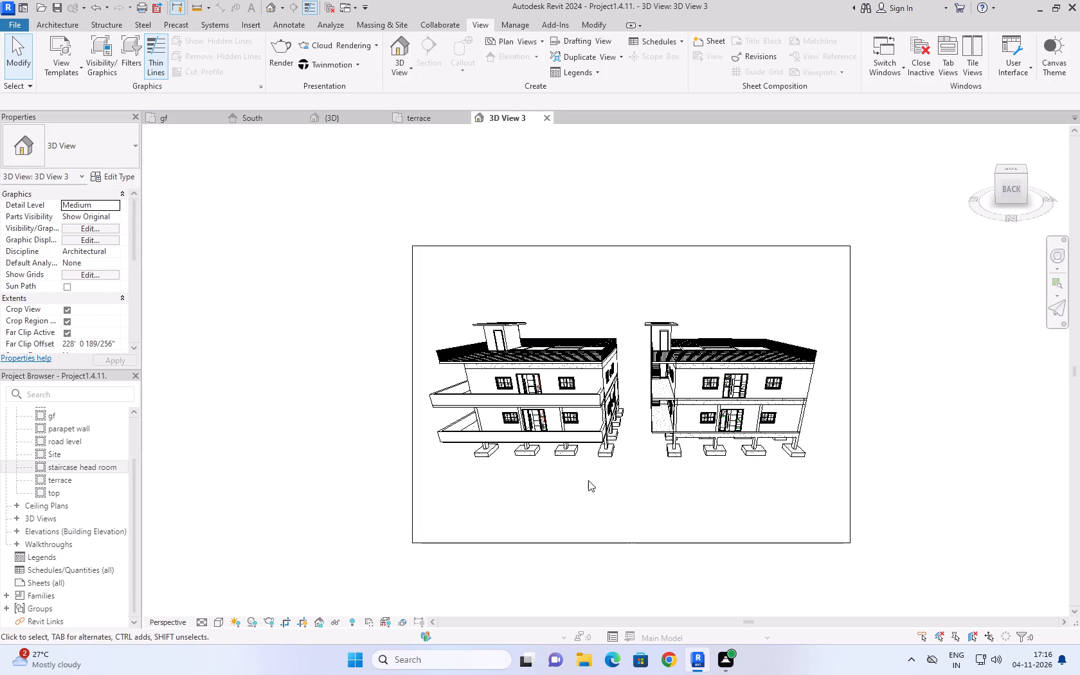
Orbit the perspective camera to a raised rear view showing both buildings' terraces and the staircase side of the farther building.
shift+right_drag(590, 480, 744, 451)
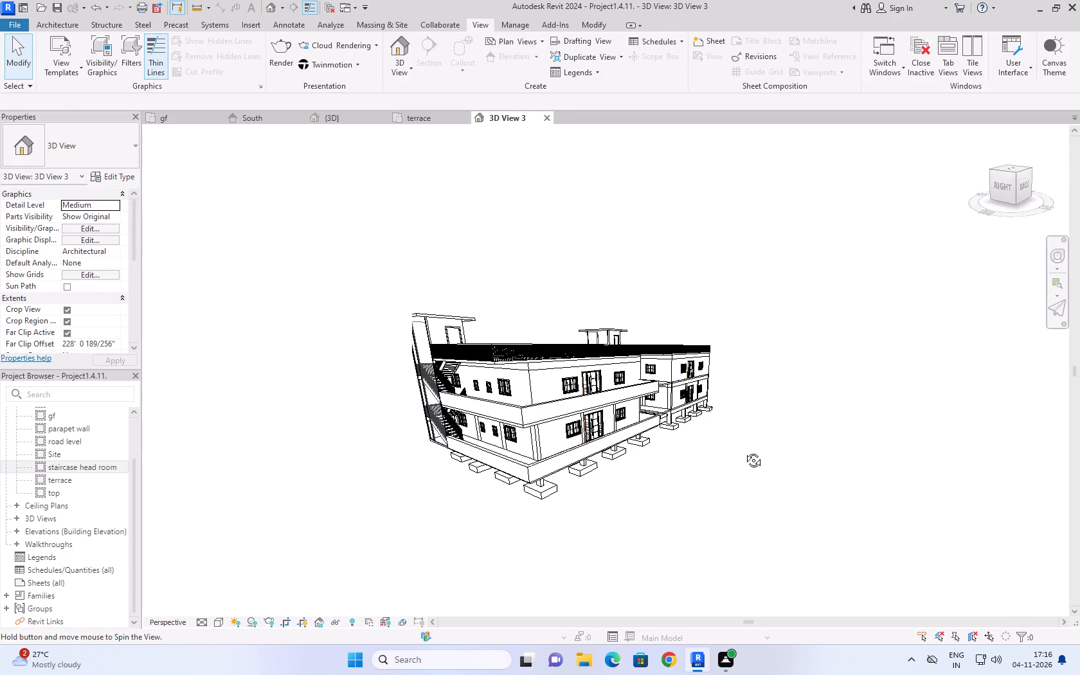
shift+right_drag(744, 451, 628, 508)
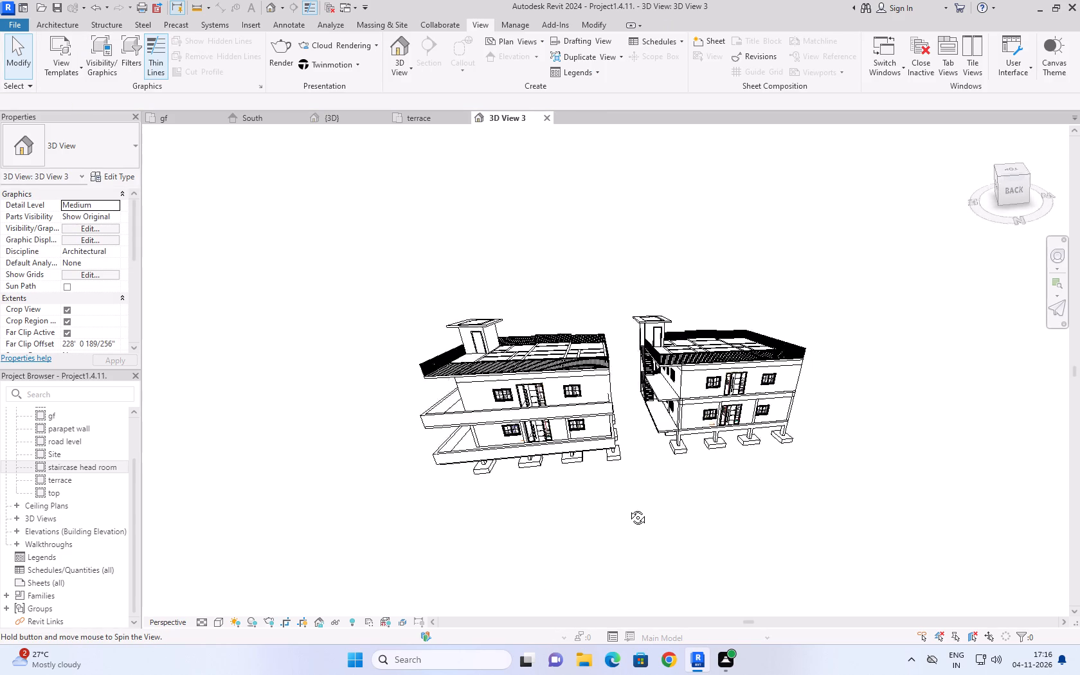
shift+right_drag(628, 508, 636, 487)
Render the rear perspective view of both buildings at Medium quality with Printer resolution.
scroll(636, 487, up, 2)
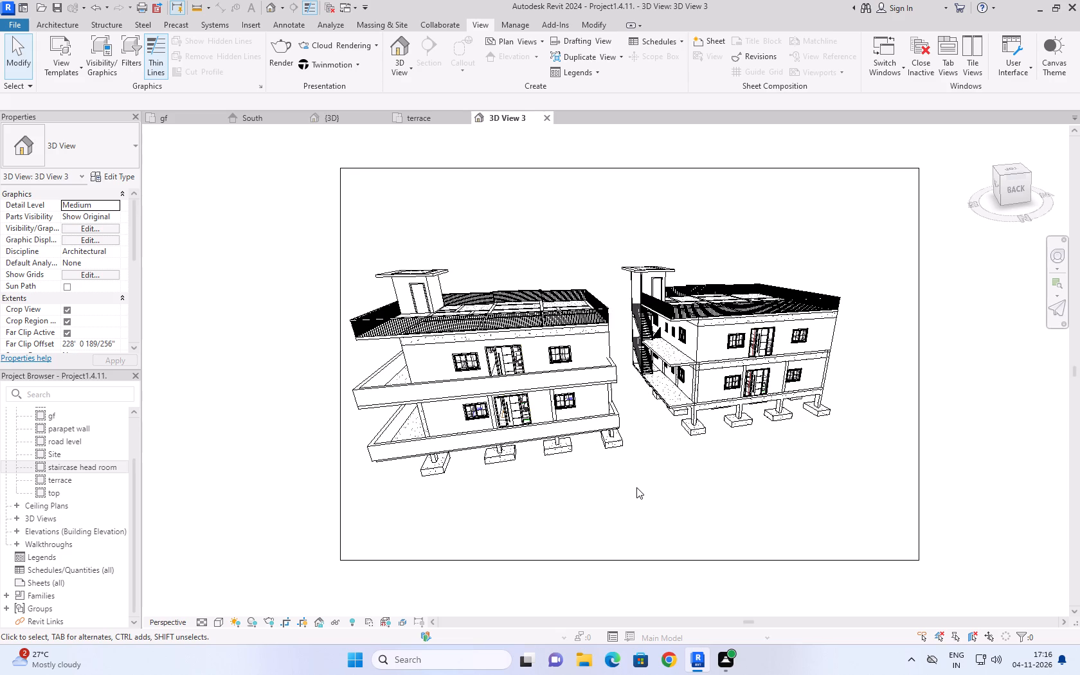
scroll(636, 487, up, 1)
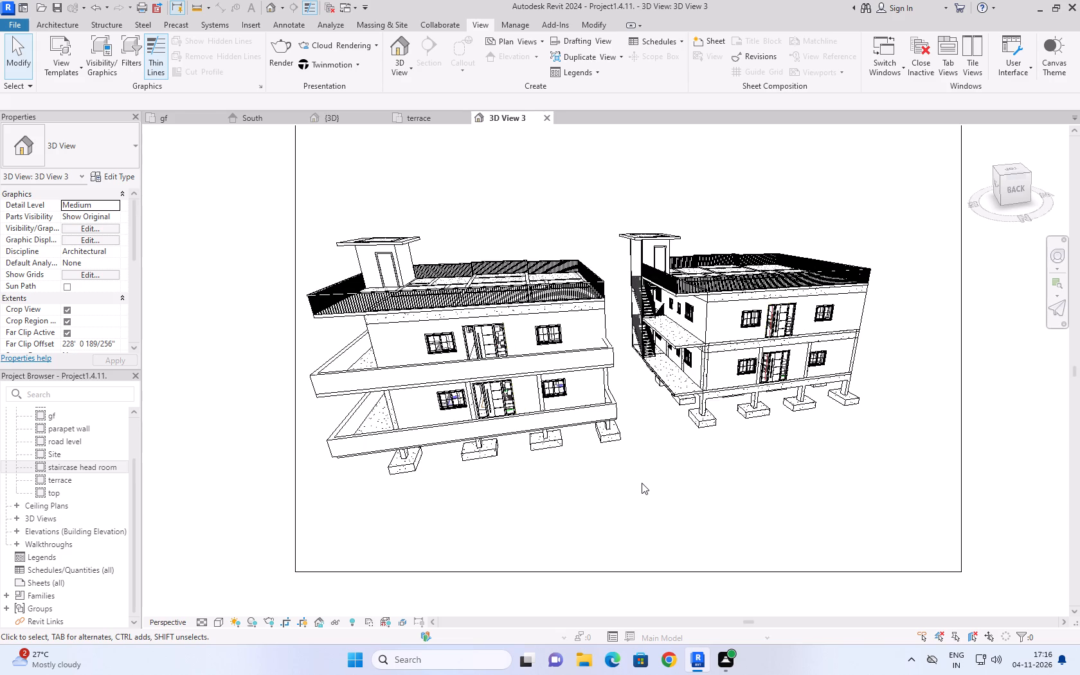
text(RR)
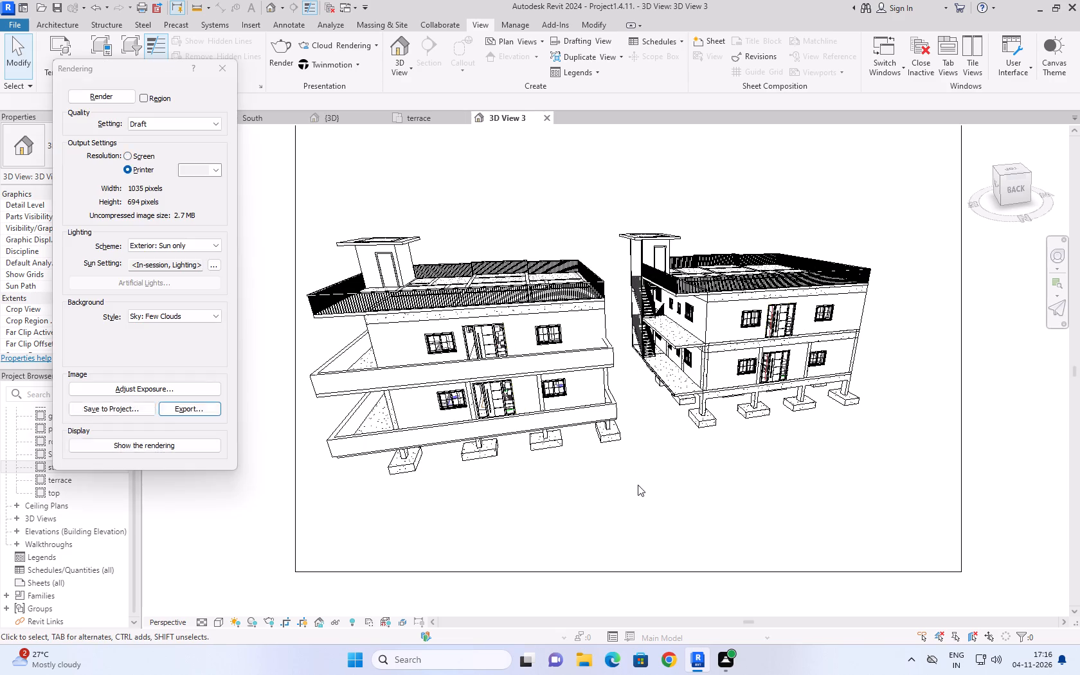
click(127, 167)
click(149, 125)
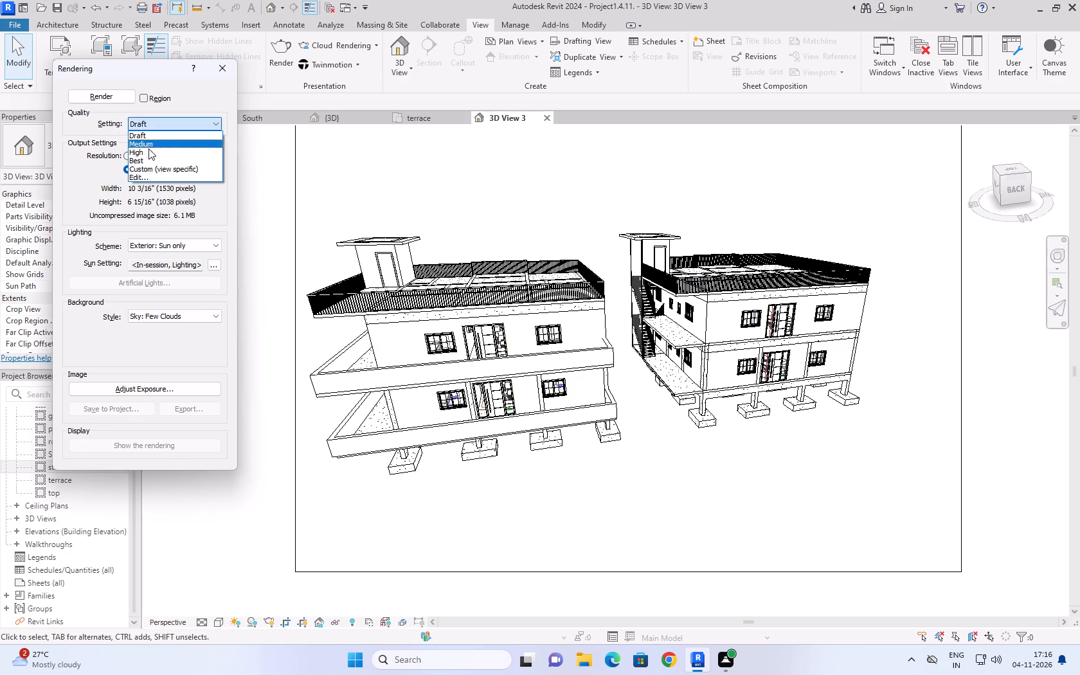
click(154, 143)
click(118, 97)
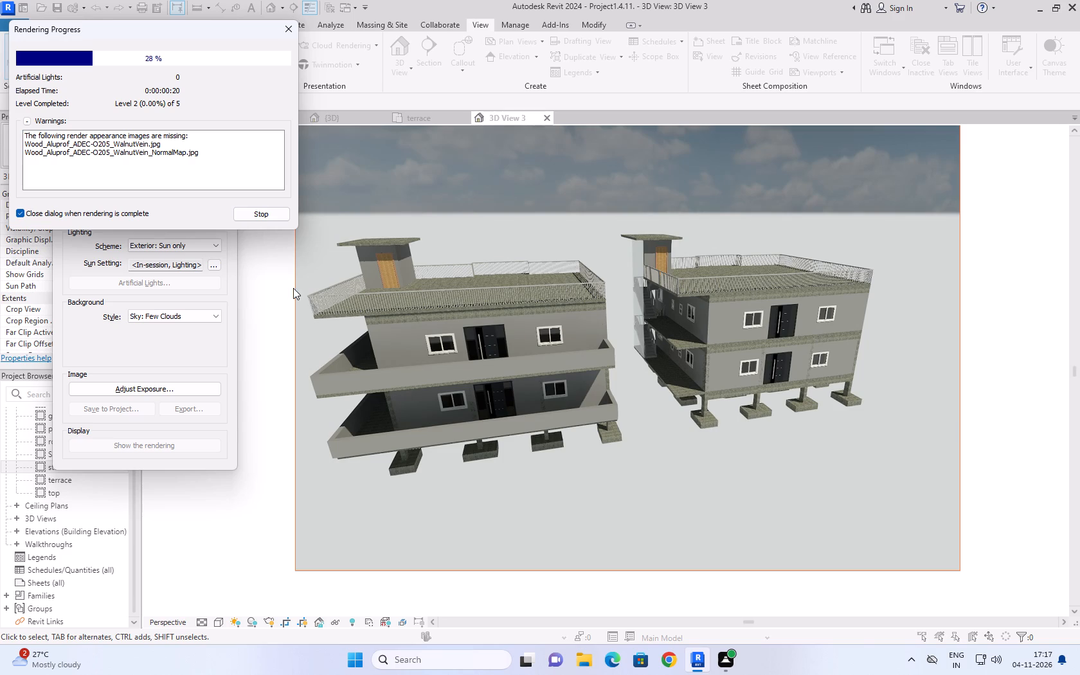
scroll(470, 438, up, 1)
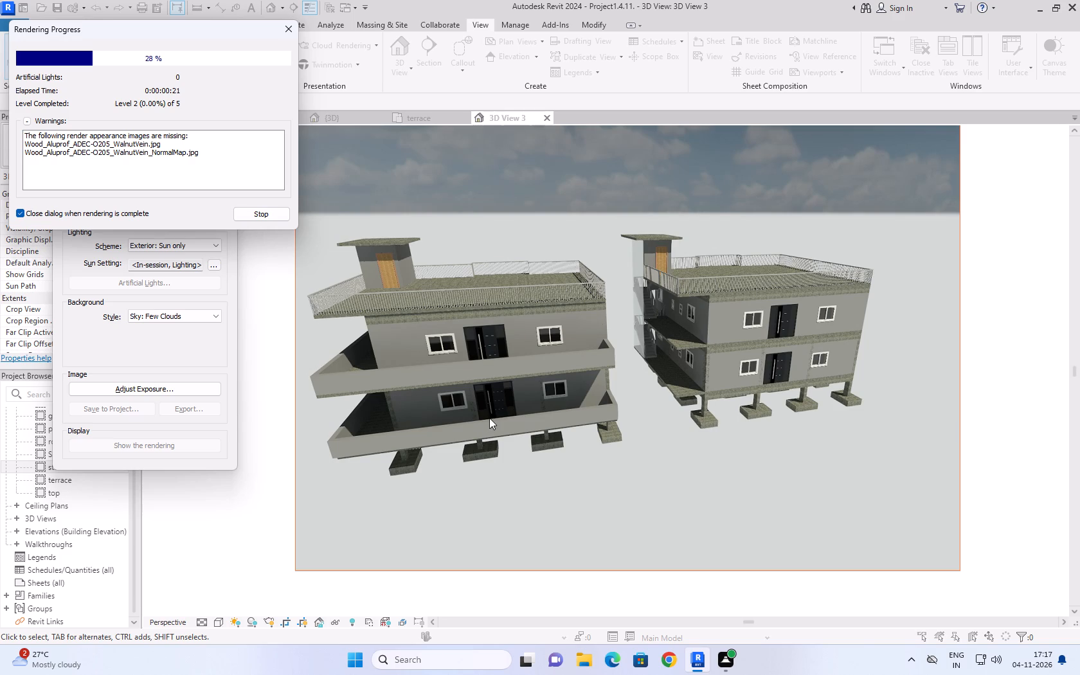
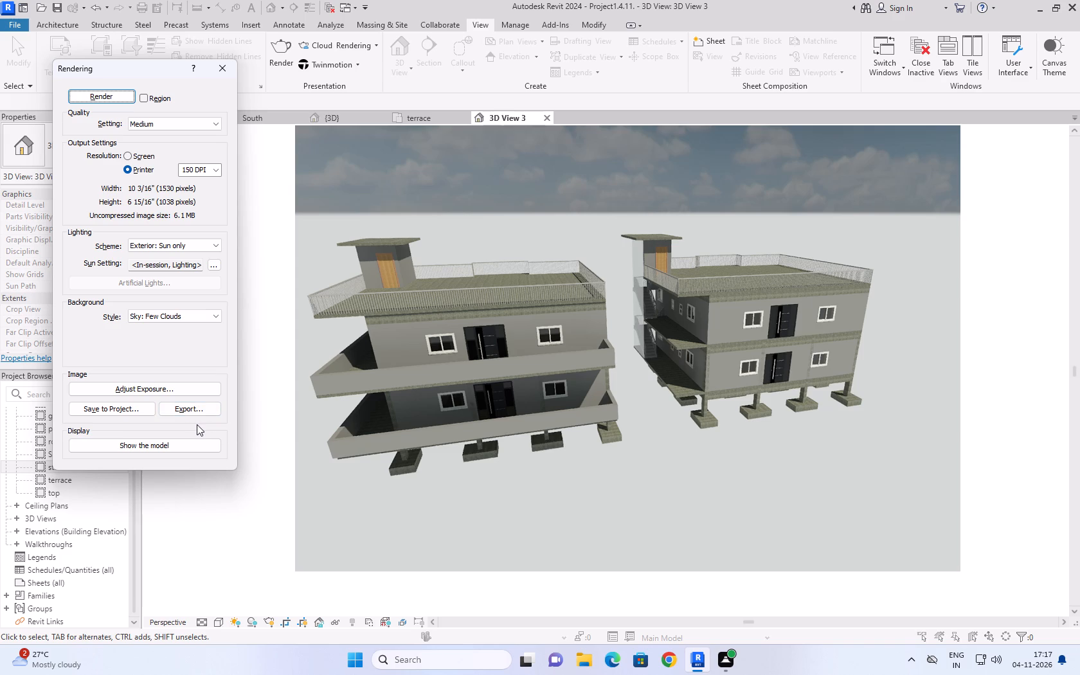
Export the rendered rear view to the Desktop as a JPEG named 3D View 4 and close the rendering settings.
click(197, 411)
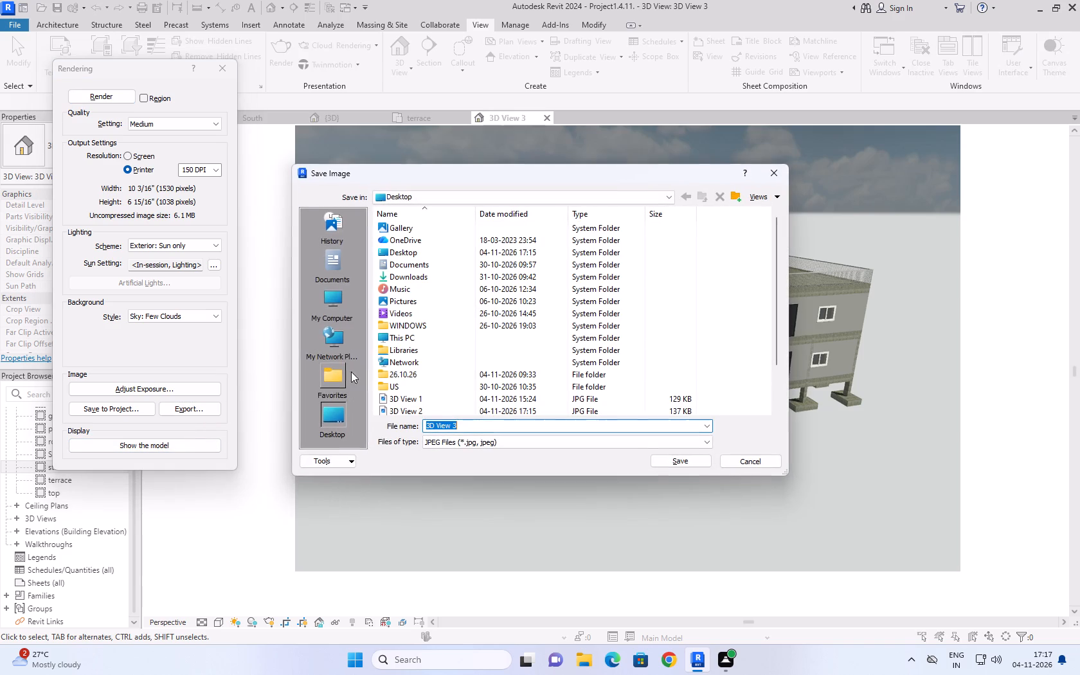
scroll(492, 406, down, 2)
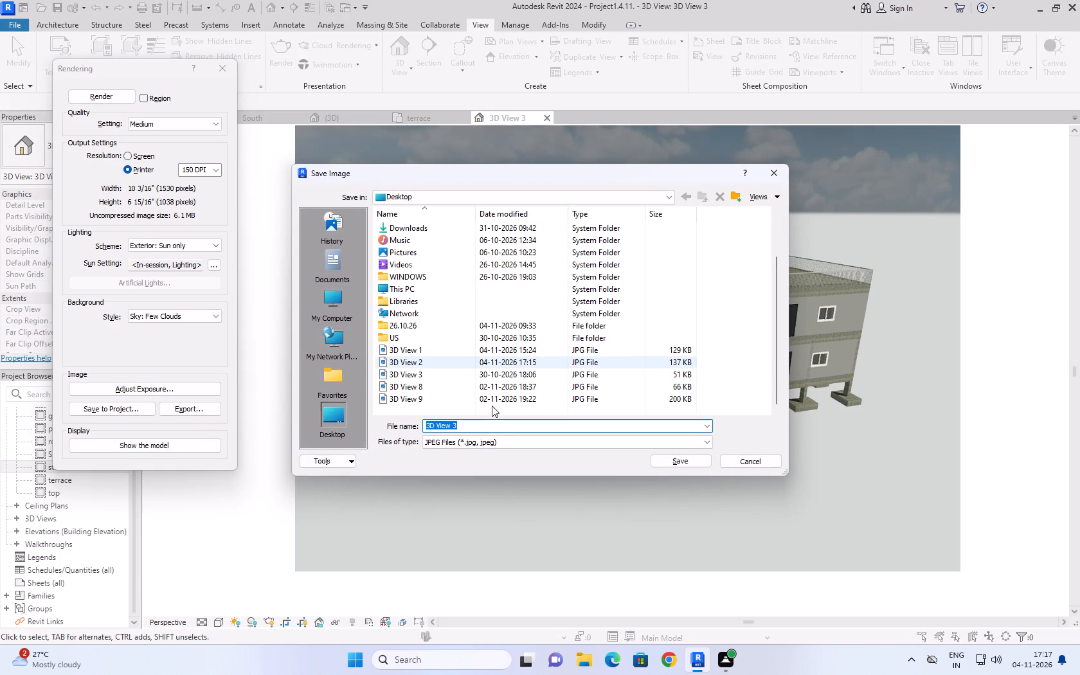
click(672, 462)
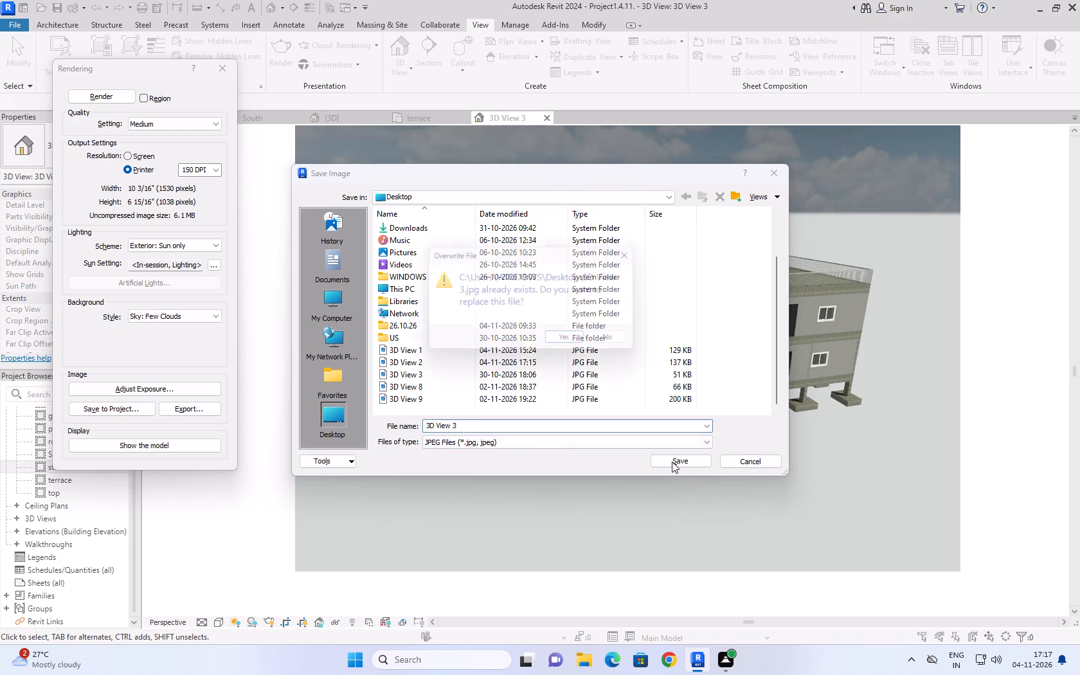
click(643, 249)
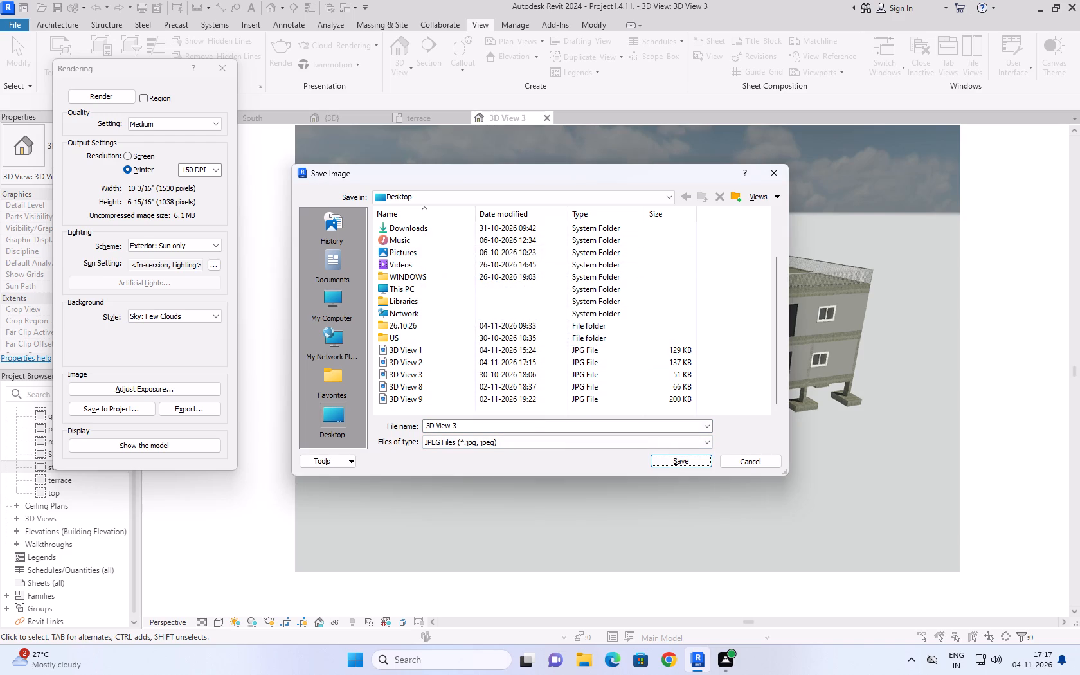
click(517, 430)
click(517, 430)
key(4)
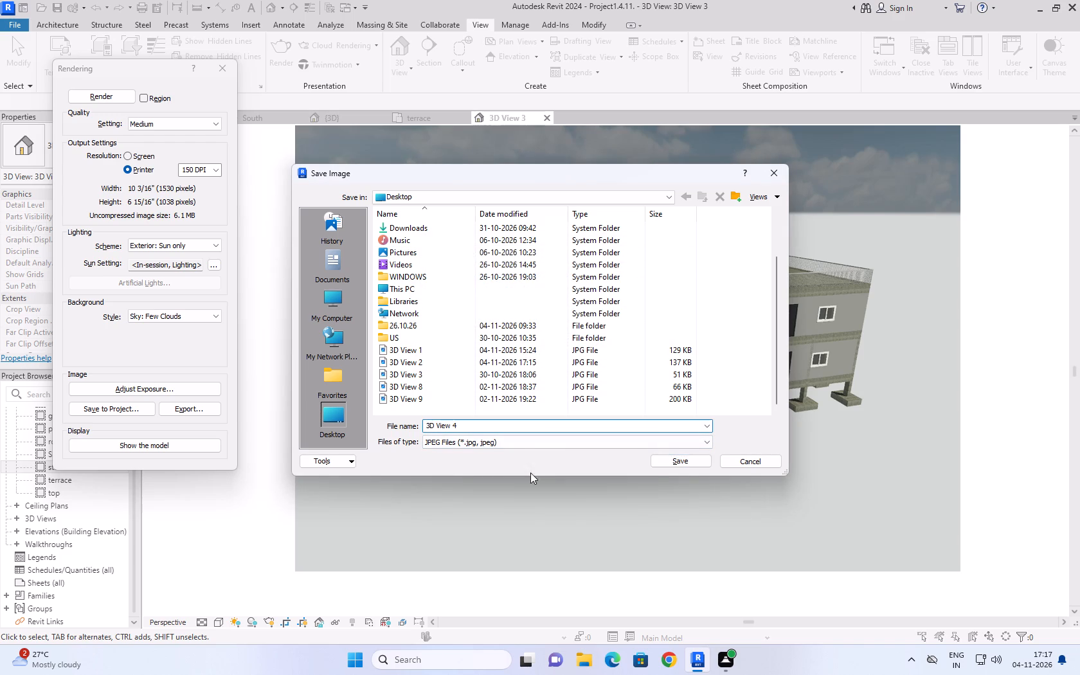
click(690, 461)
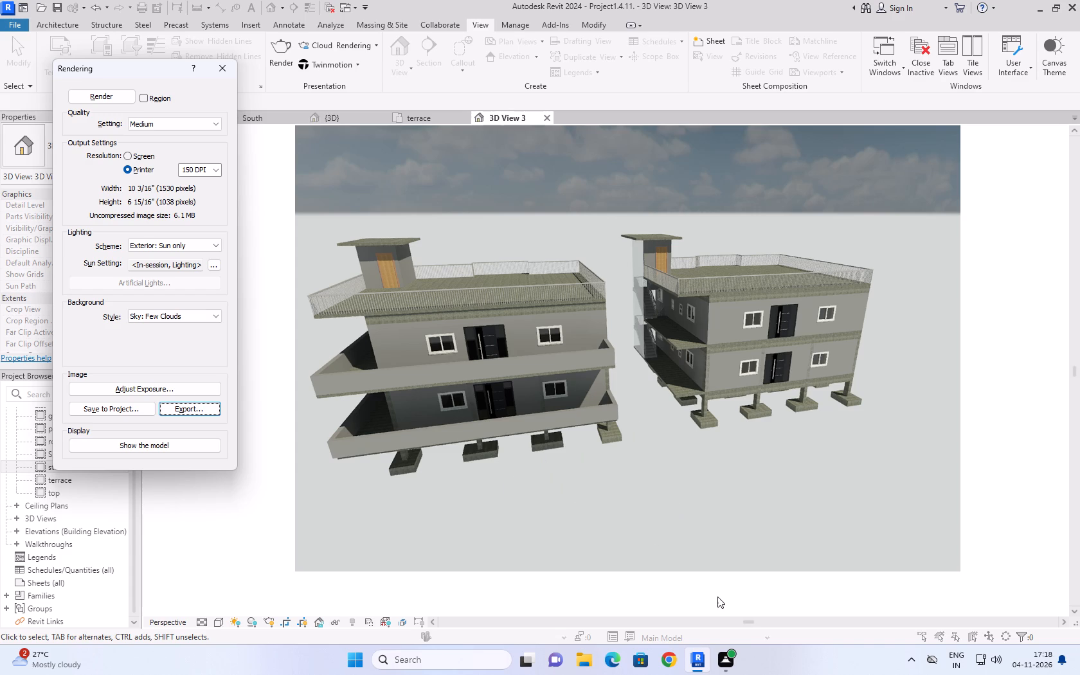
click(789, 600)
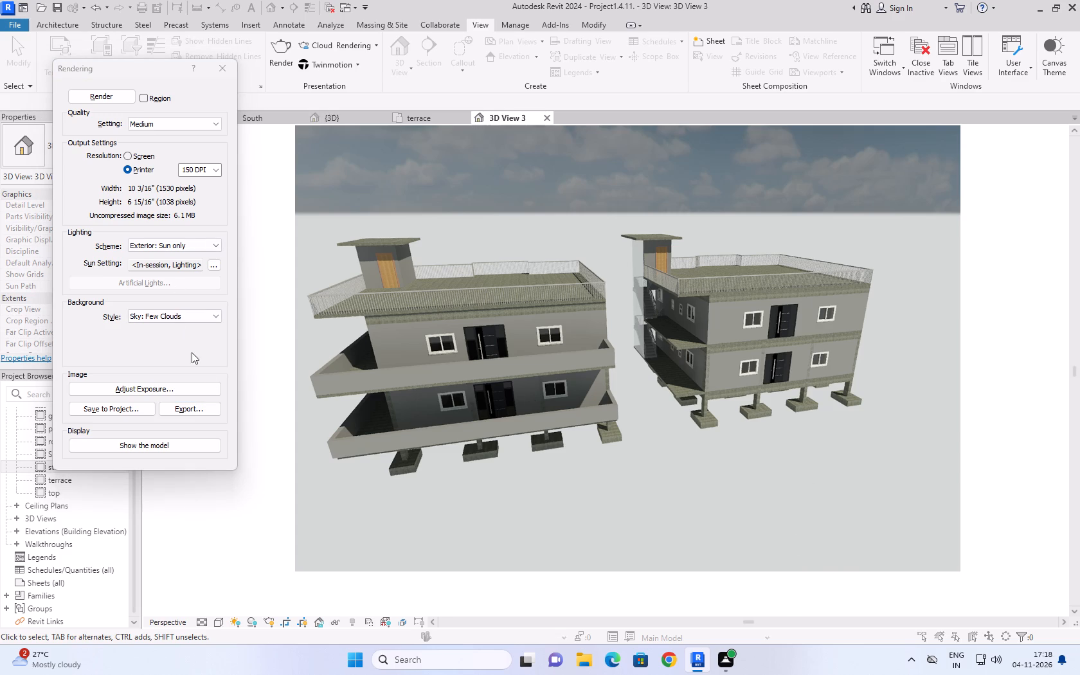
click(221, 69)
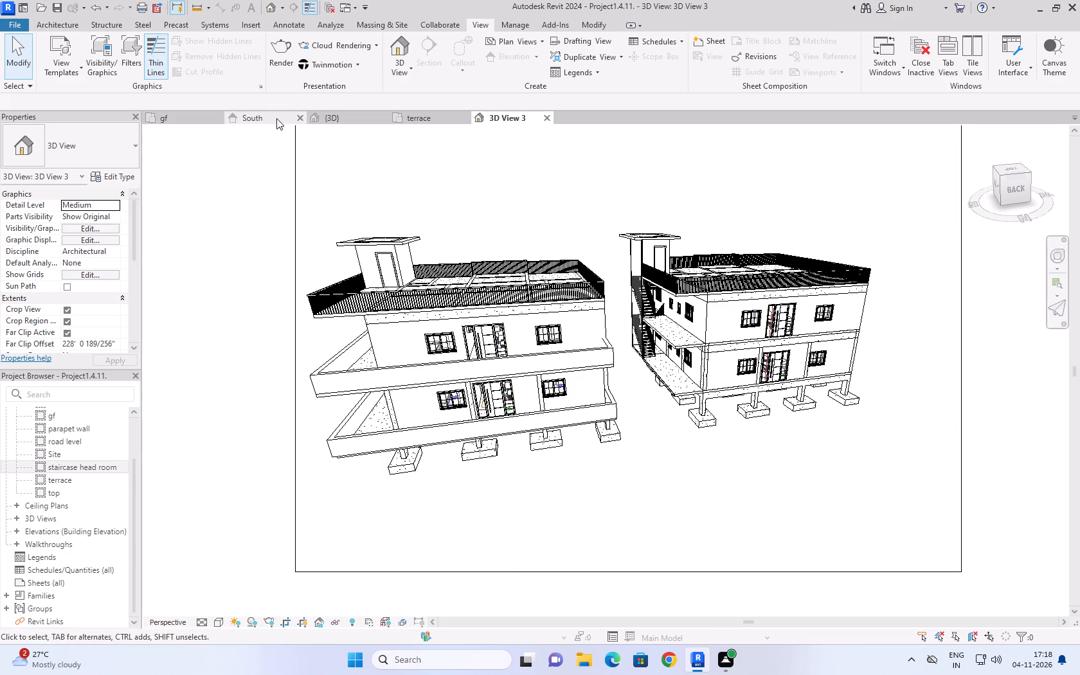
Switch to the gf floor plan showing both buildings and the surrounding elevation markers.
click(165, 120)
scroll(565, 268, down, 2)
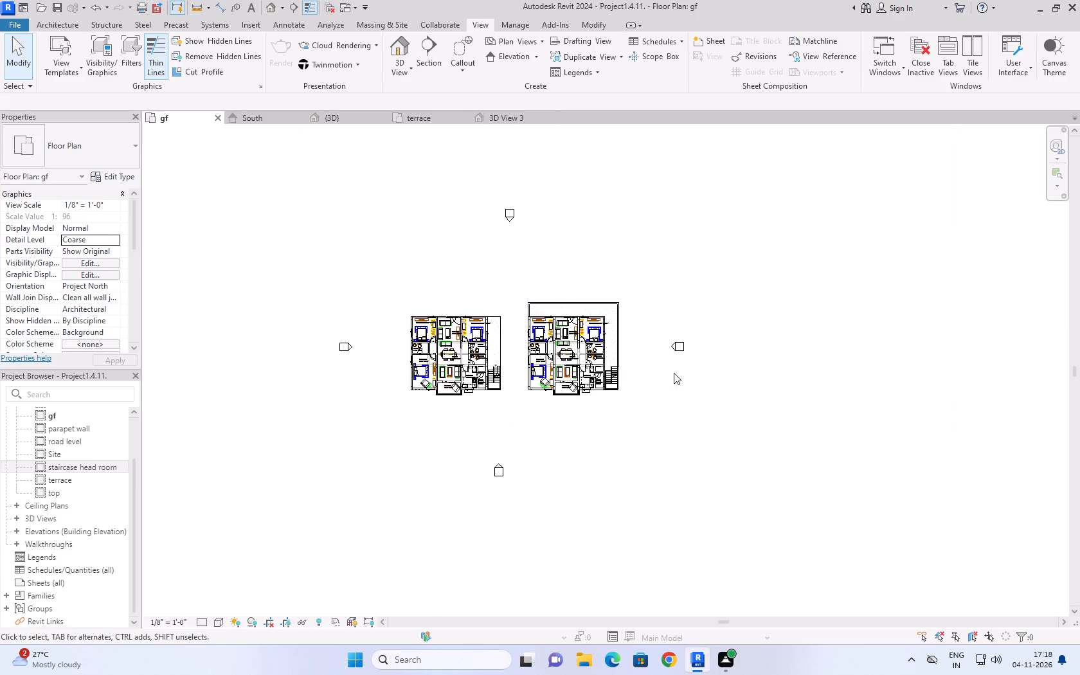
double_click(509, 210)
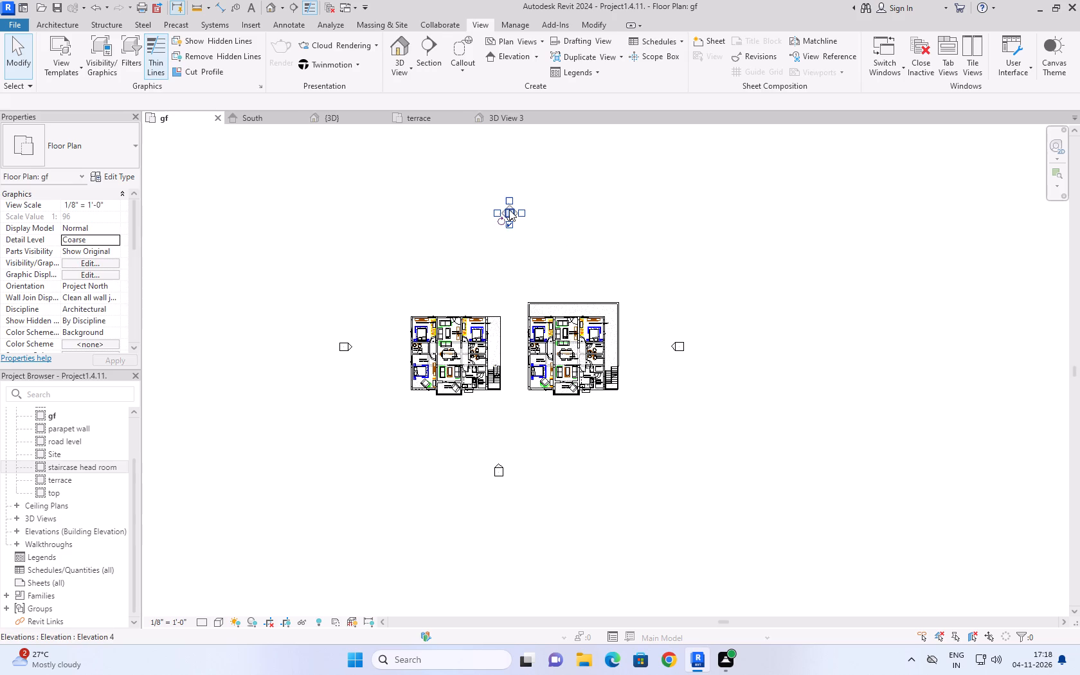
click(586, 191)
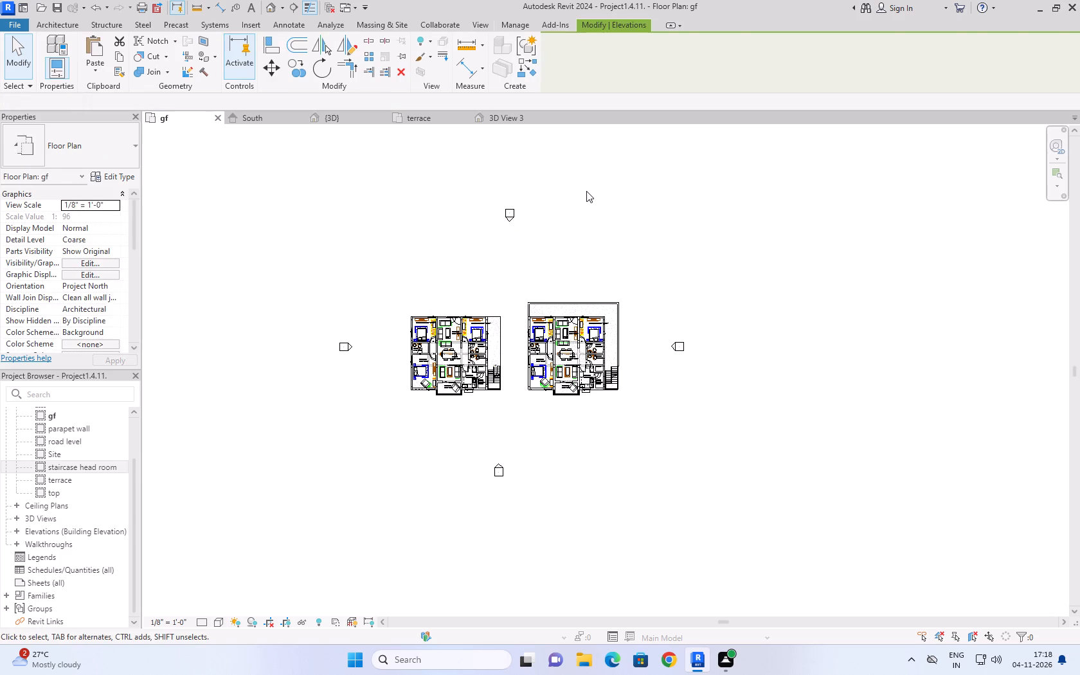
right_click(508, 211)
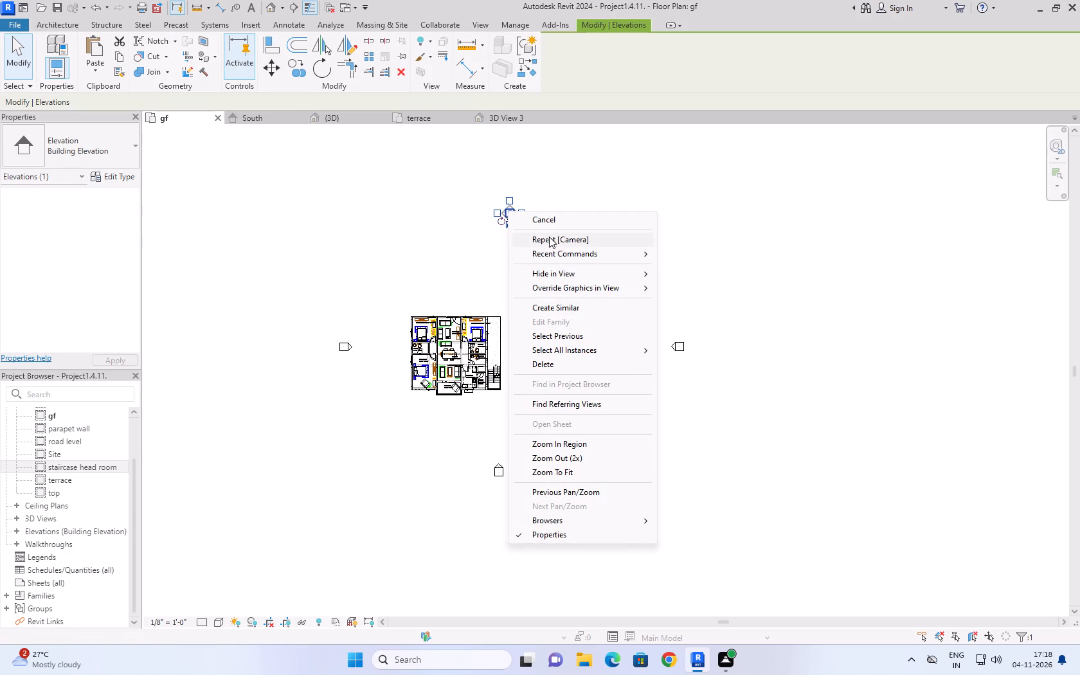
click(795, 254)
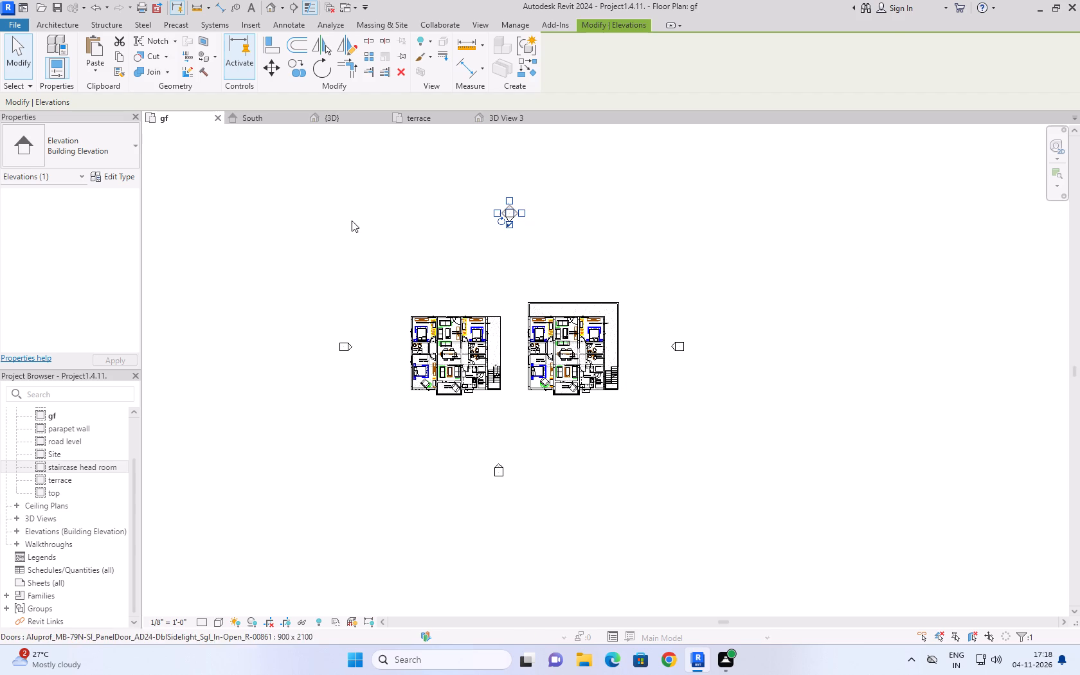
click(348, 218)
Place a perspective camera well north of the north elevation marker, aimed south between the two buildings with the target beyond the south marker.
click(412, 77)
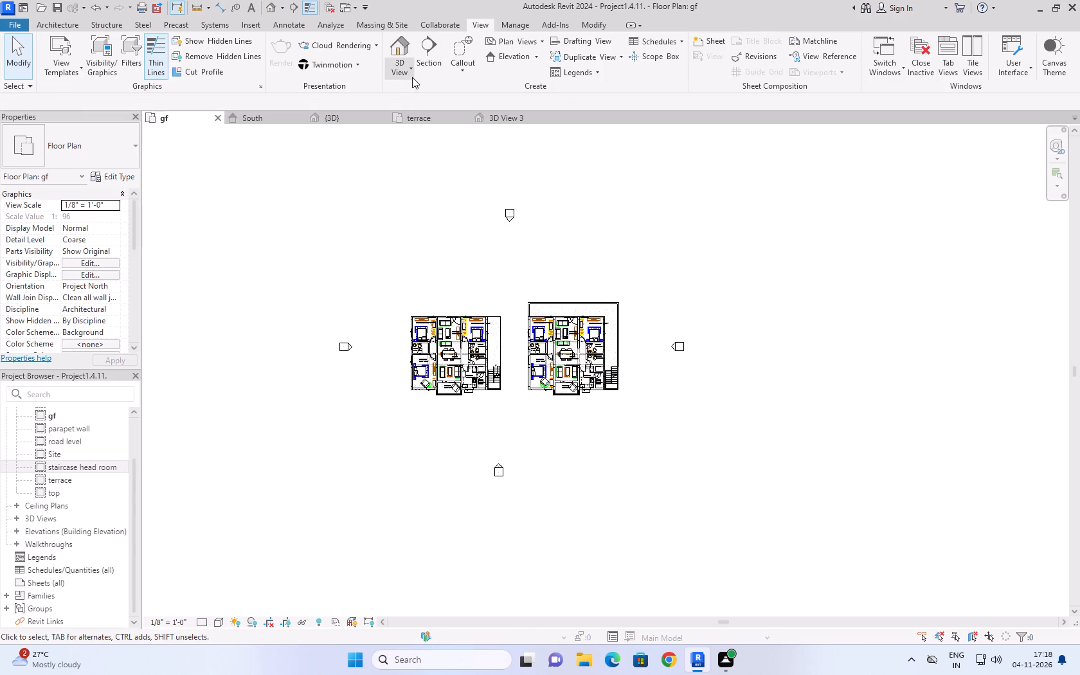
click(425, 113)
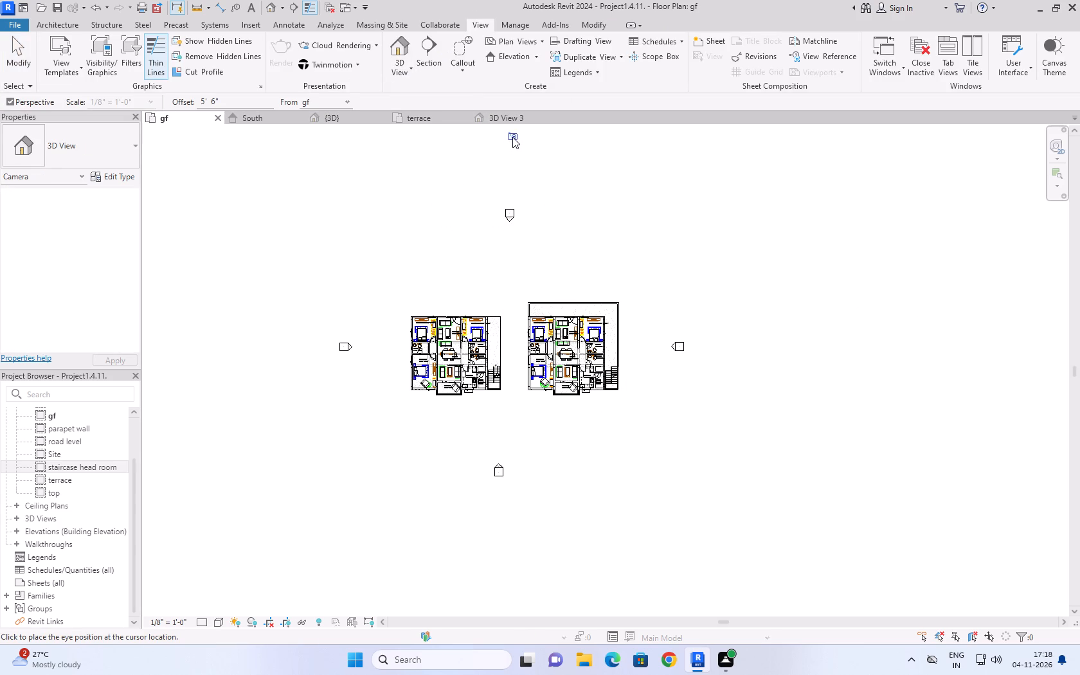
scroll(521, 143, down, 4)
middle_drag(525, 153, 507, 334)
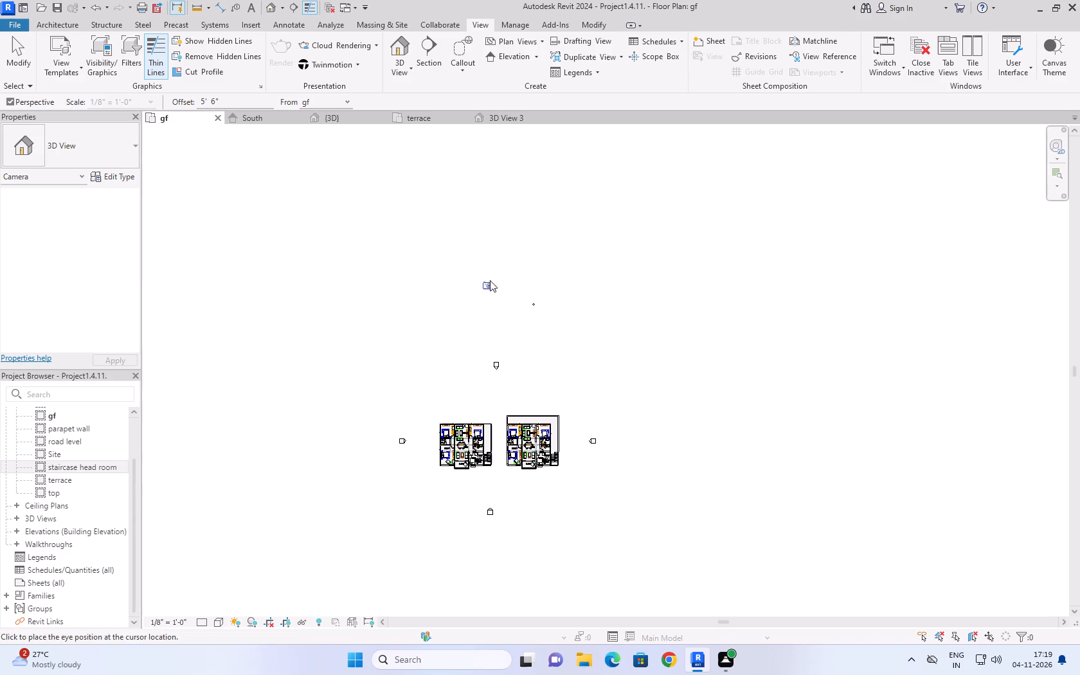
click(498, 244)
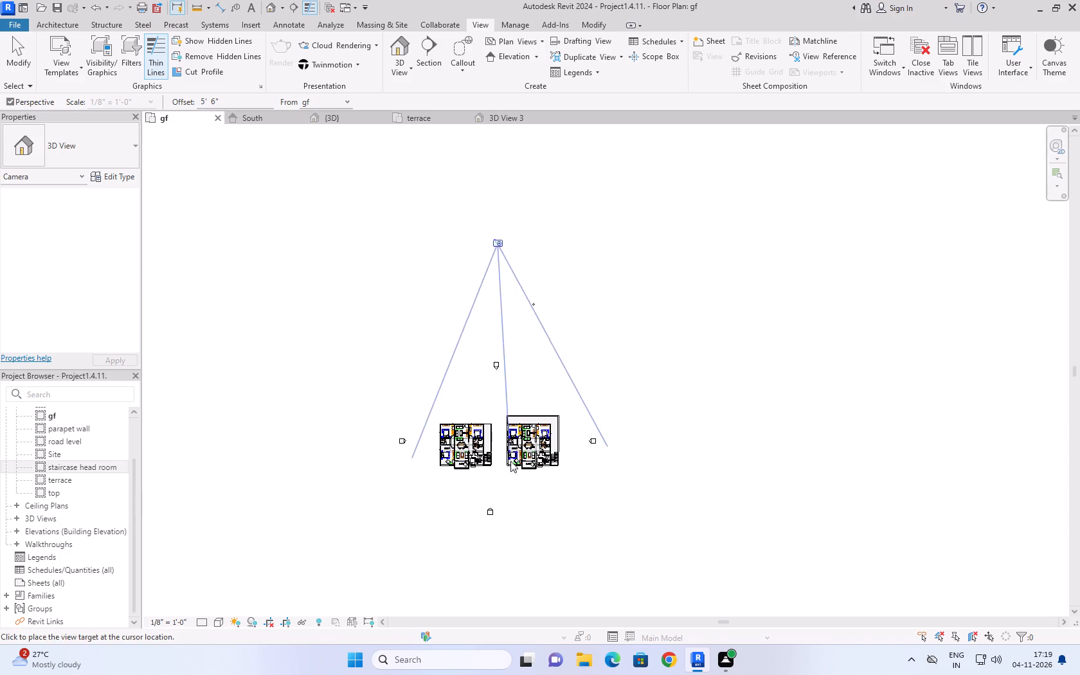
scroll(492, 557, down, 2)
scroll(492, 557, up, 3)
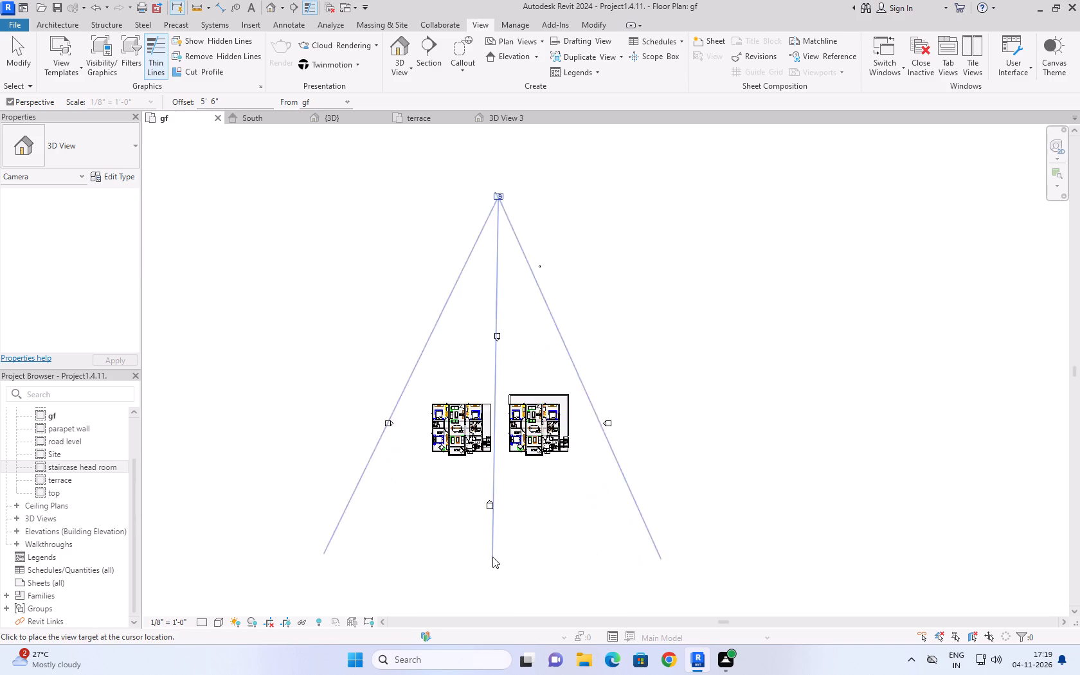
scroll(492, 557, up, 2)
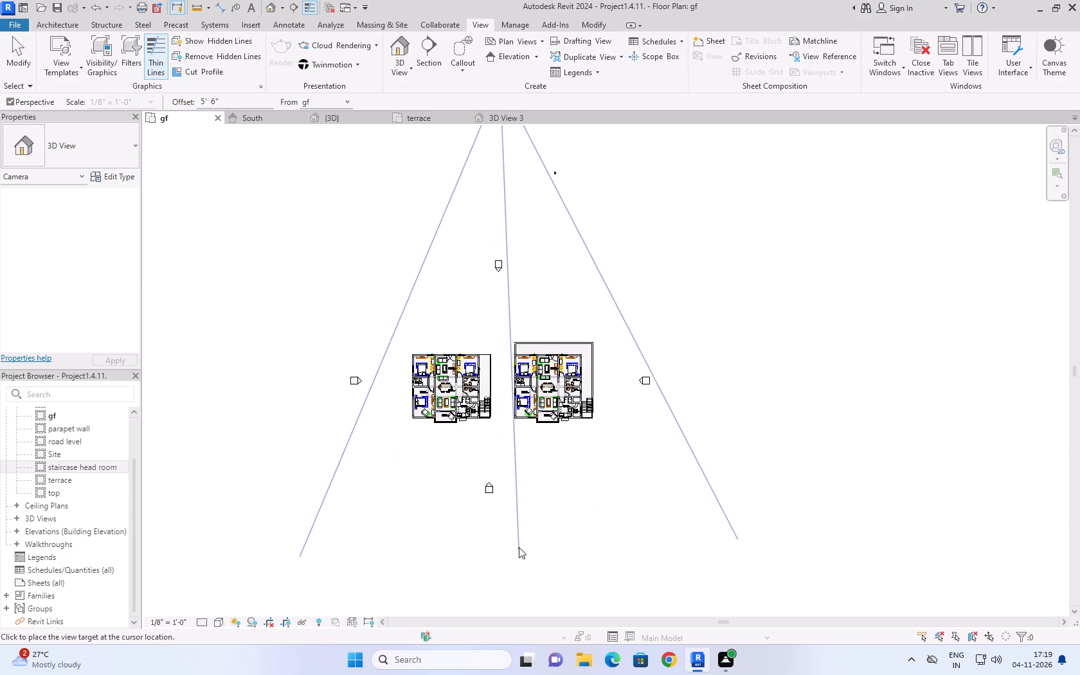
click(502, 519)
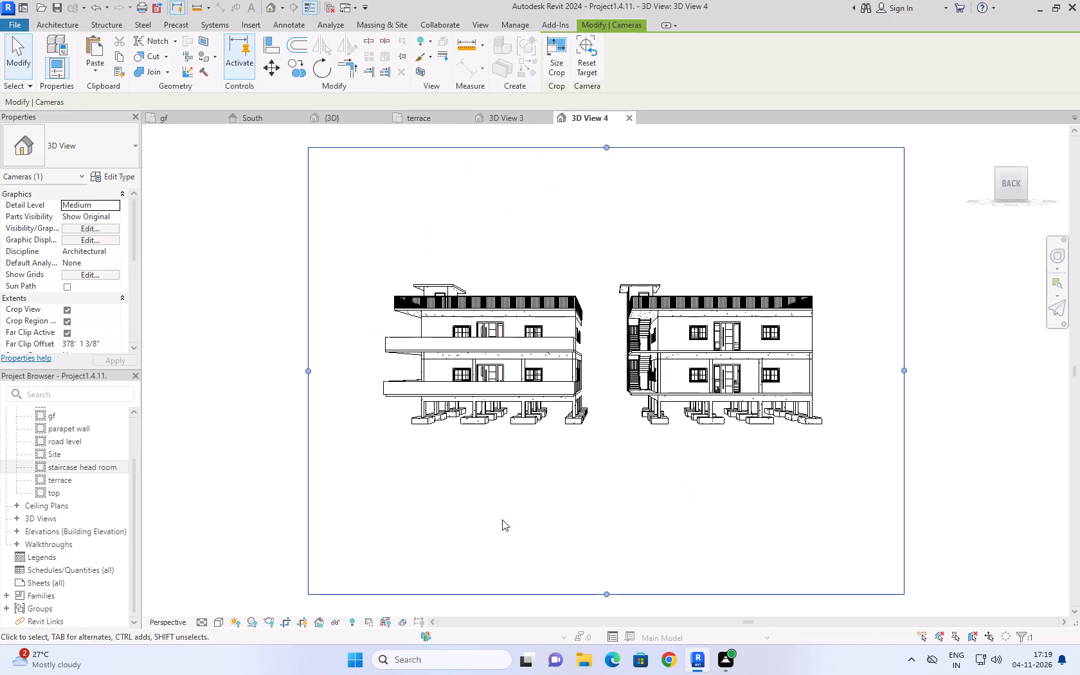
Orbit the new camera to a raised rear view with both buildings and their terraces inside the crop region, and close the view.
shift+right_drag(577, 483, 570, 543)
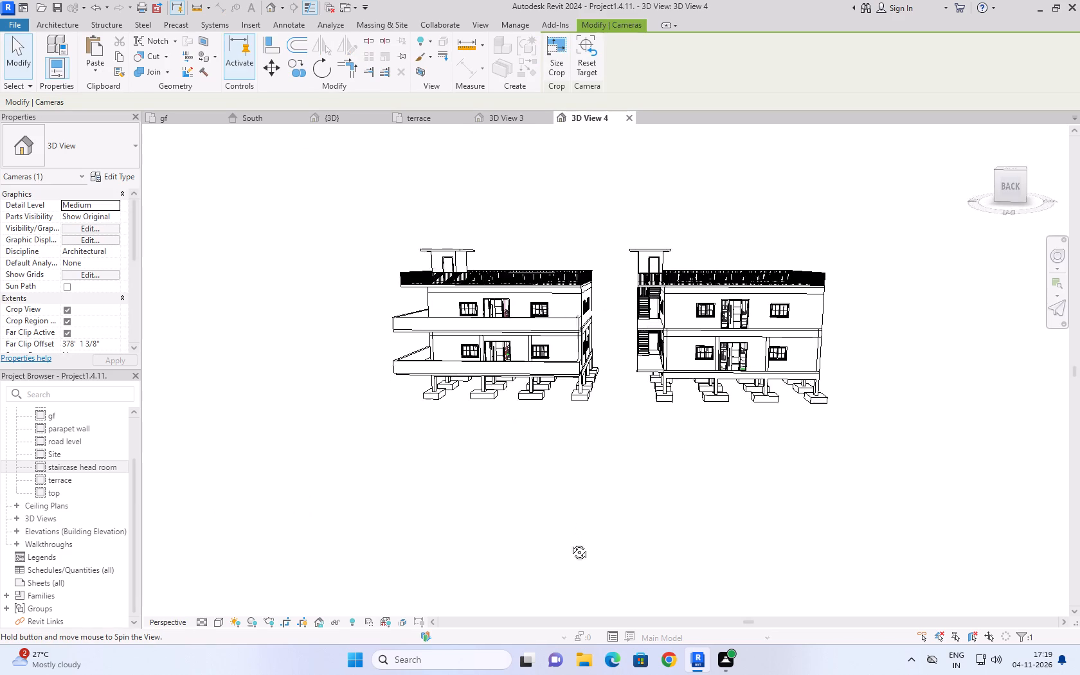
shift+right_drag(570, 543, 573, 589)
shift+right_drag(613, 338, 598, 413)
right_click(604, 352)
click(585, 359)
click(606, 332)
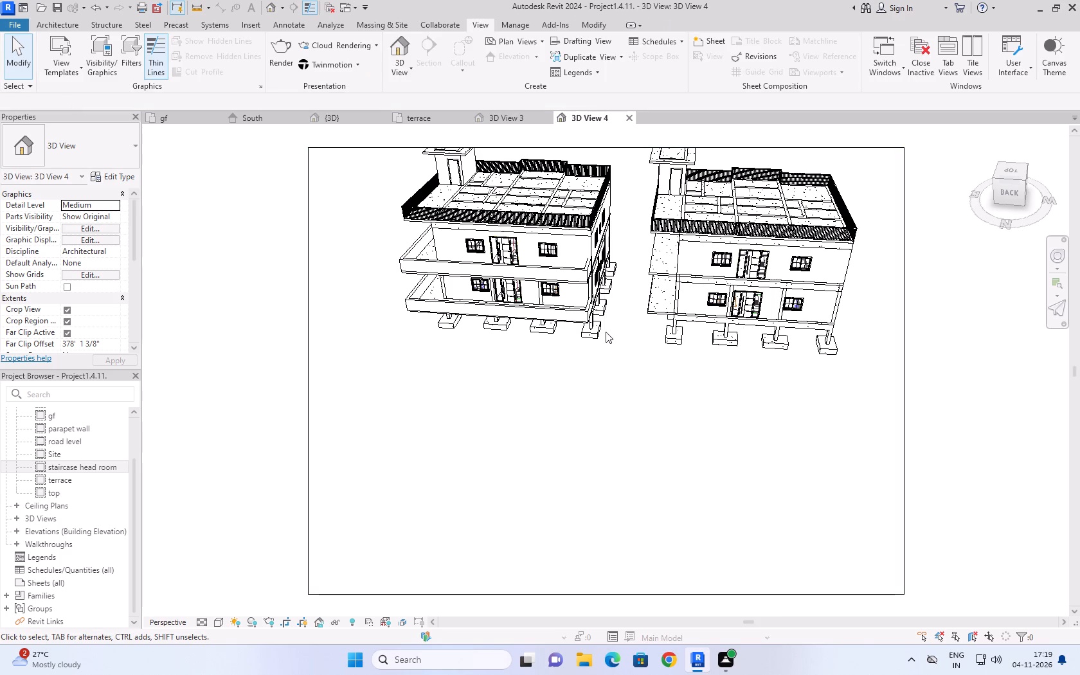
middle_drag(607, 364, 567, 472)
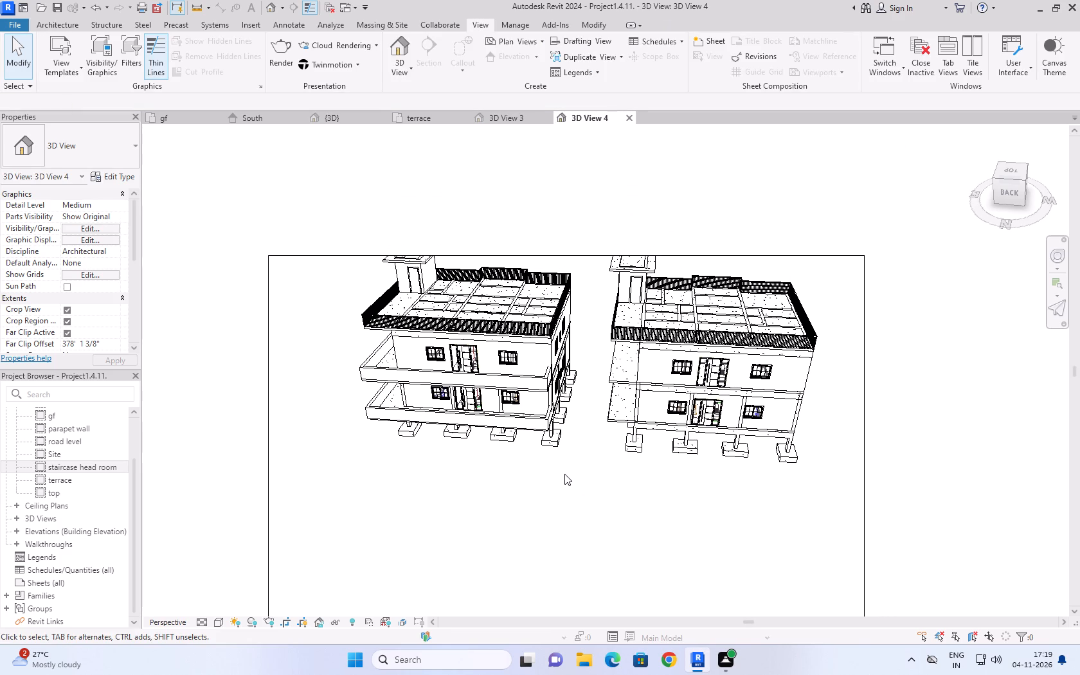
right_drag(564, 474, 606, 415)
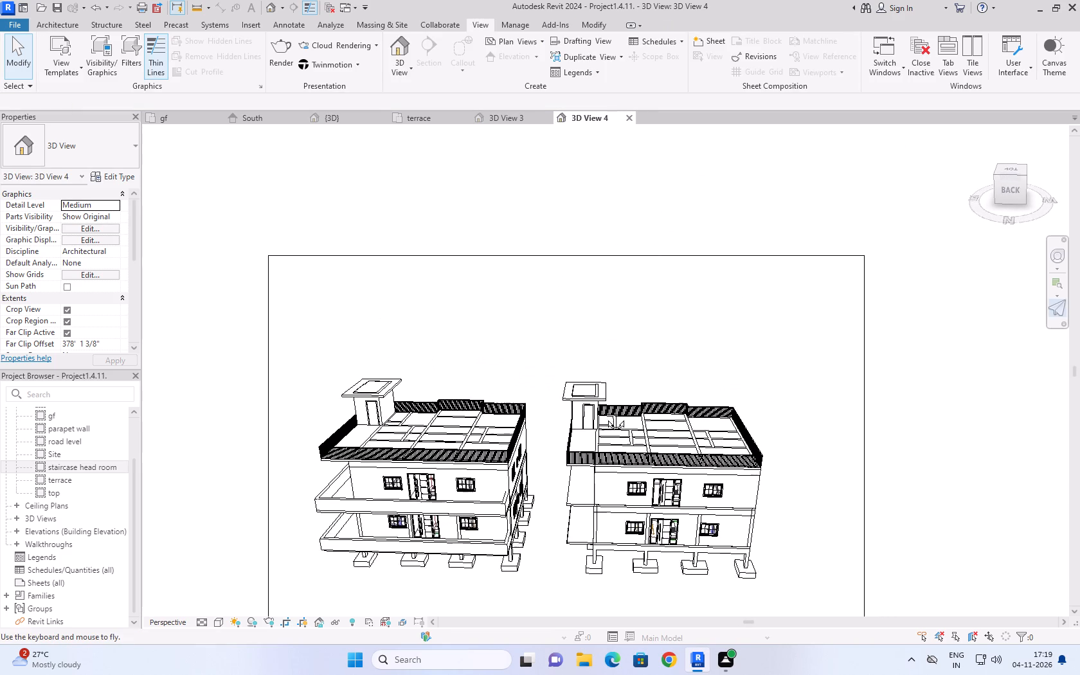
right_drag(606, 415, 575, 422)
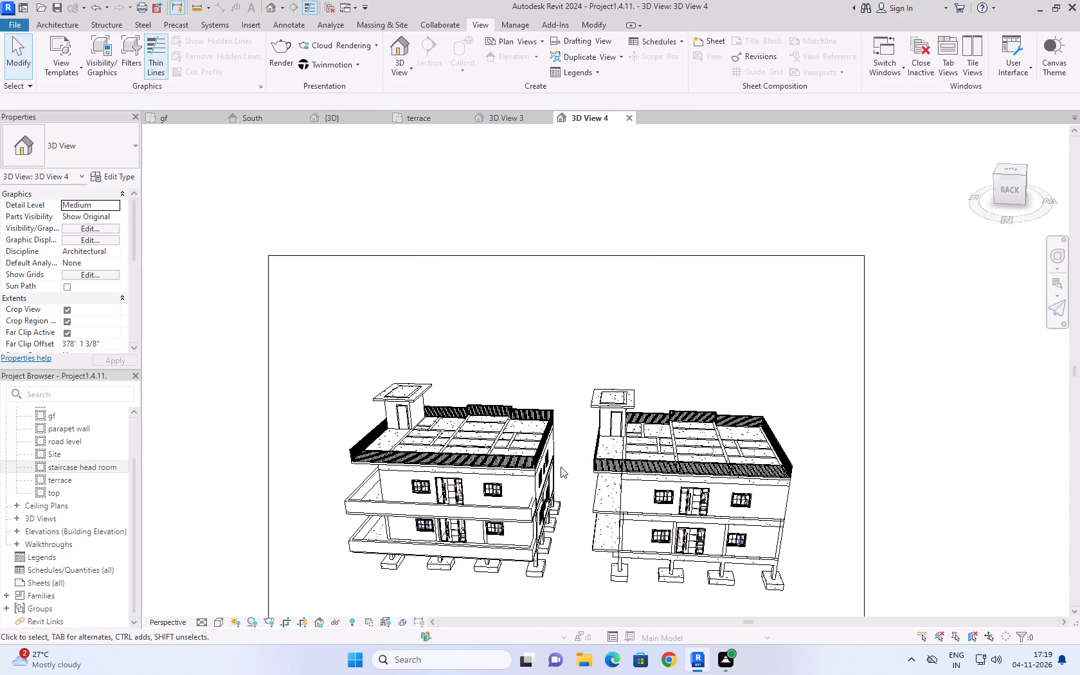
right_drag(567, 497, 562, 515)
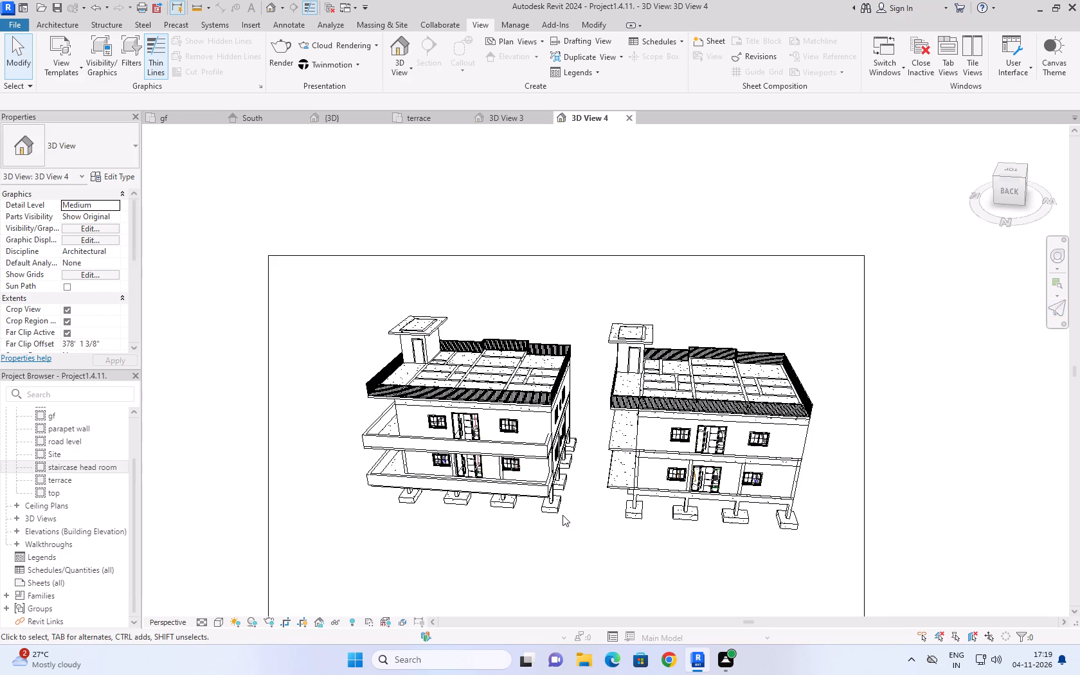
middle_drag(568, 516, 574, 416)
right_drag(574, 416, 582, 362)
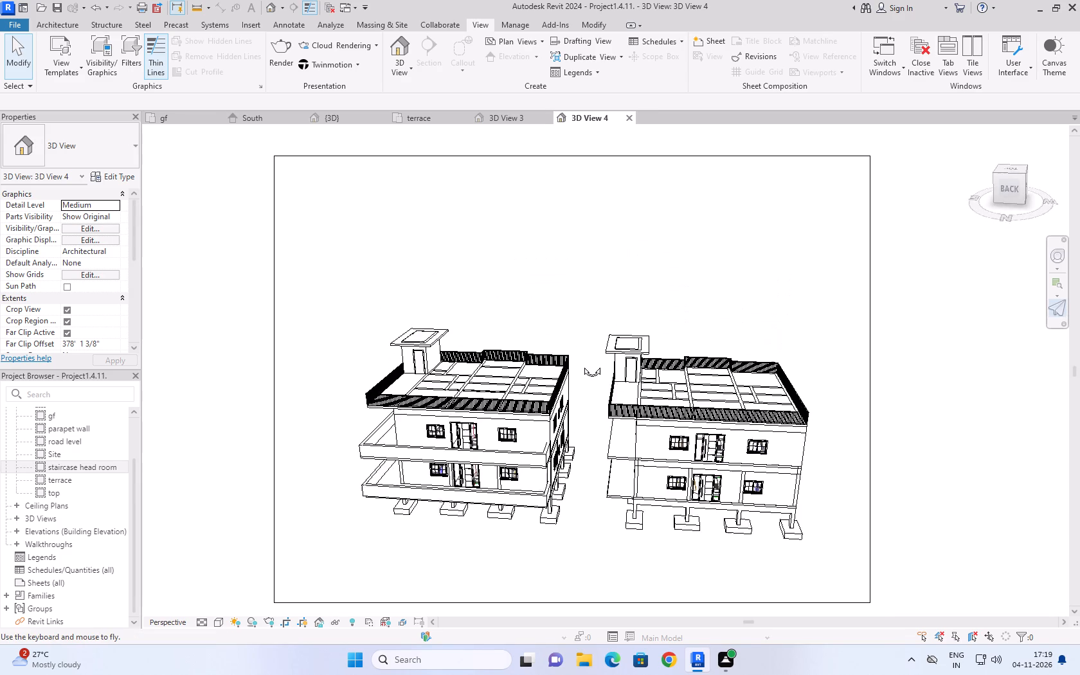
right_drag(582, 362, 595, 353)
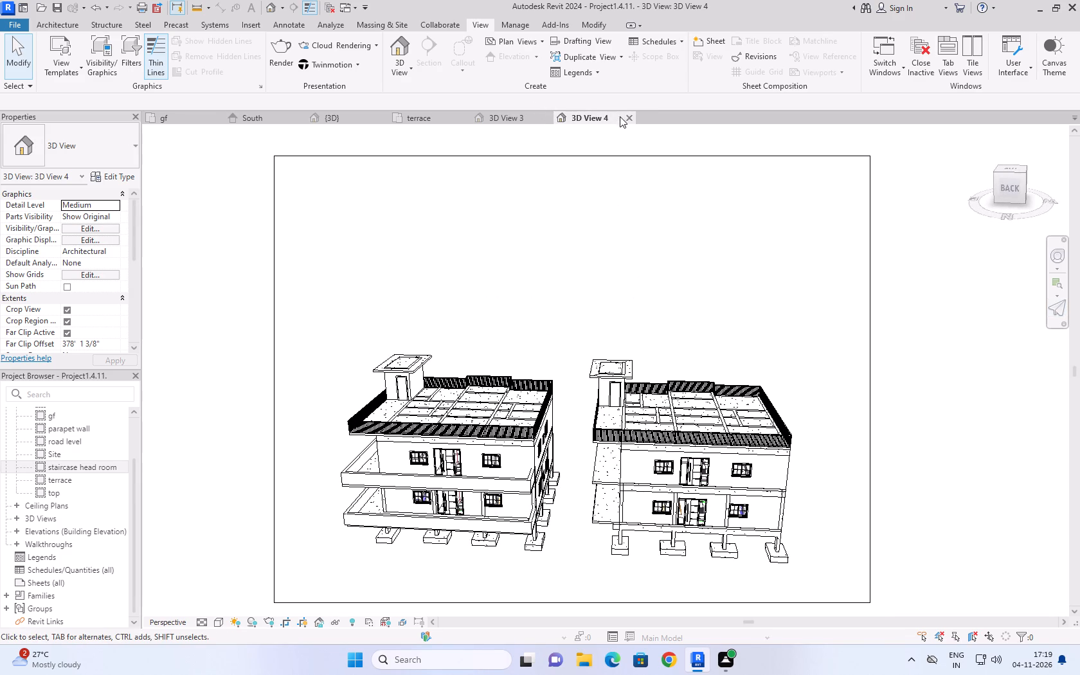
click(629, 115)
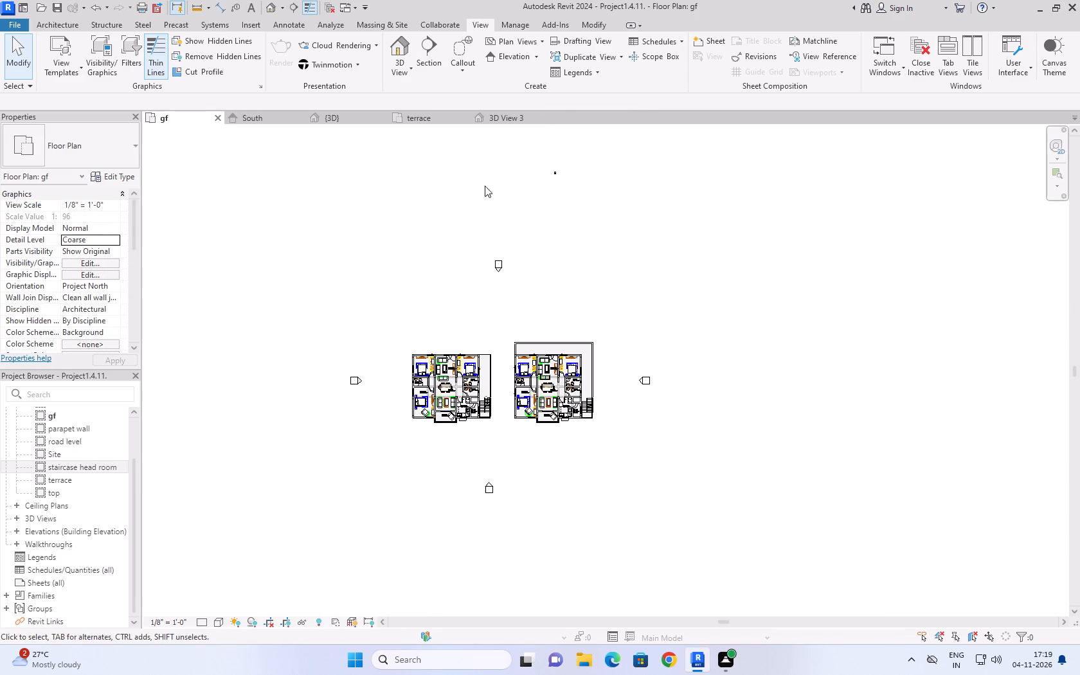
Move the stray round sink north of the buildings about 28 feet west and 7 feet closer to them in the gf plan.
click(555, 172)
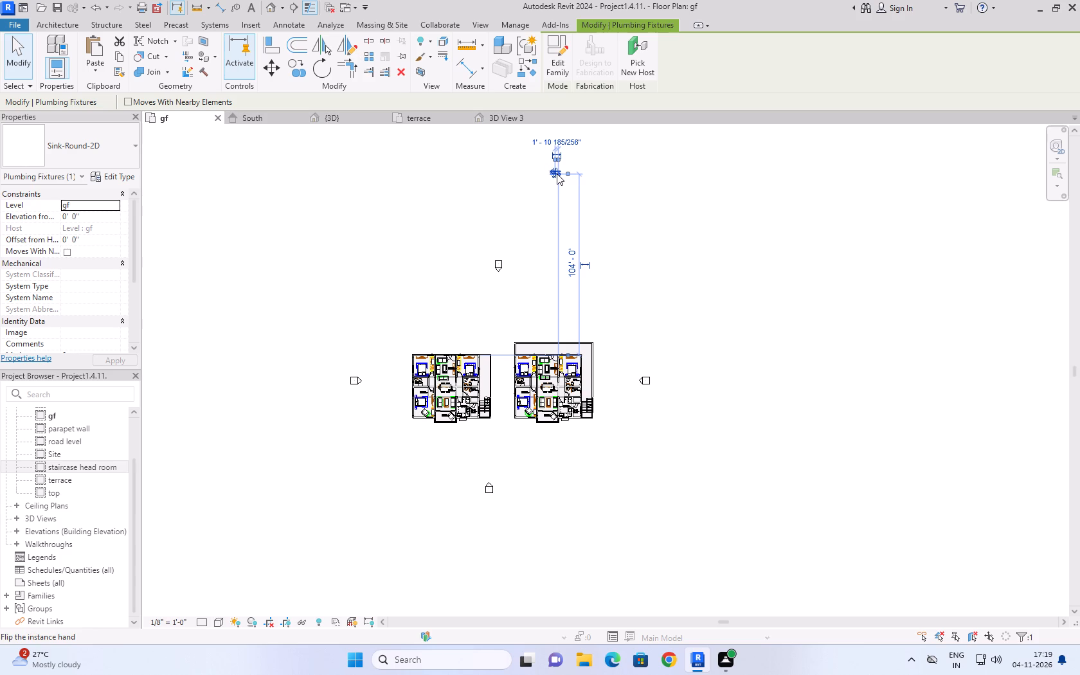
drag(553, 168, 500, 215)
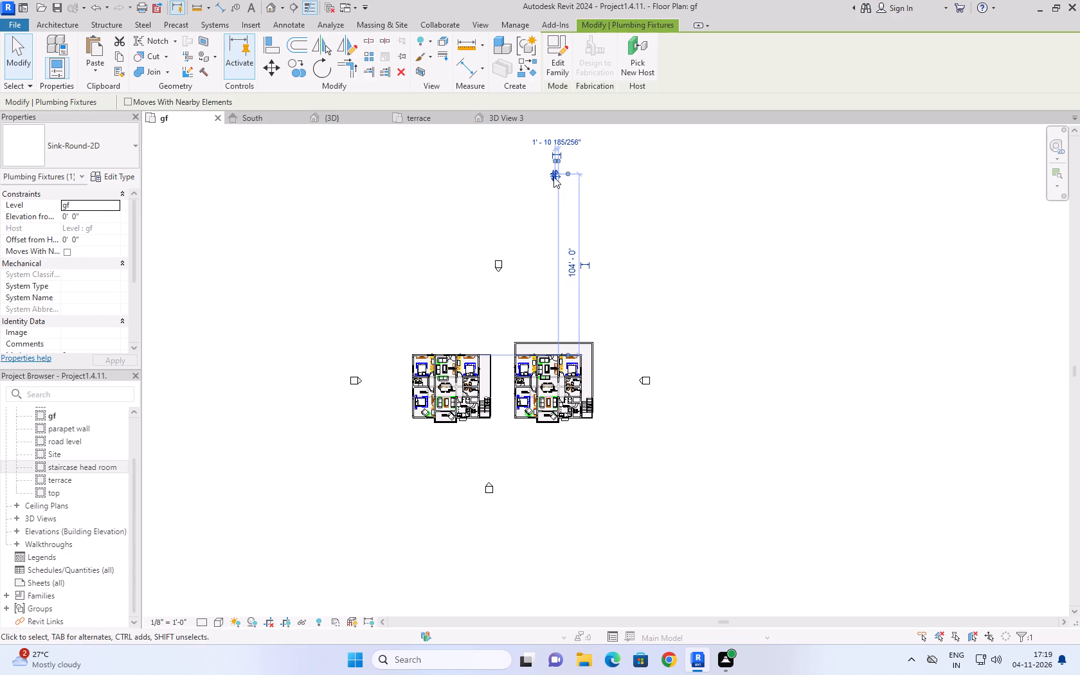
drag(553, 177, 494, 224)
click(495, 224)
drag(605, 164, 441, 174)
click(282, 64)
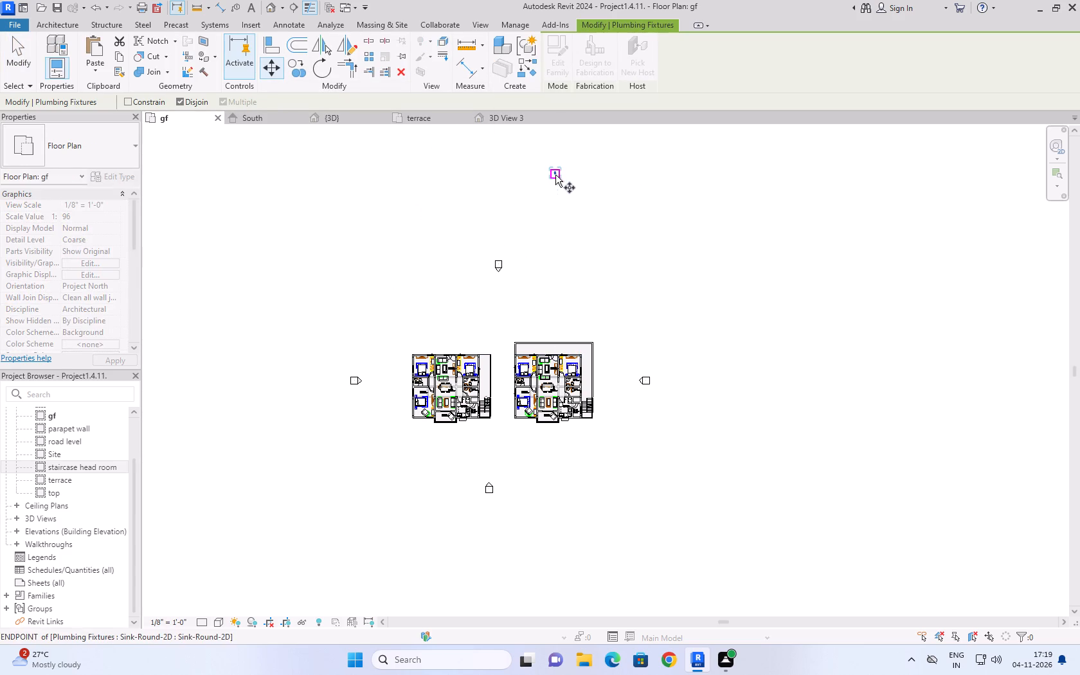
click(555, 175)
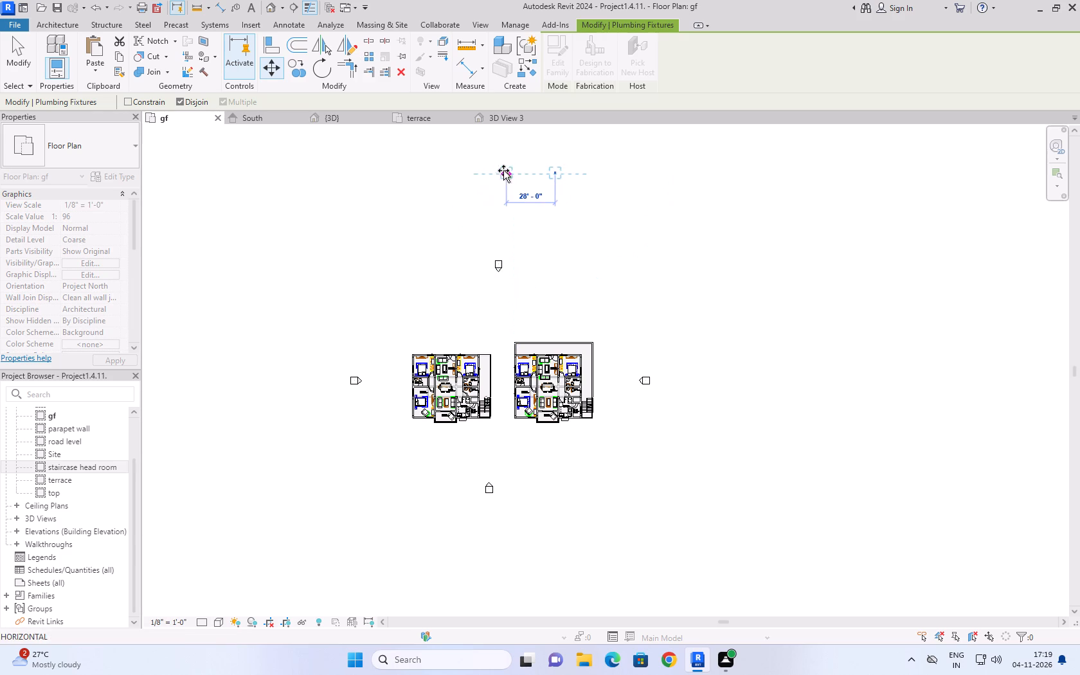
click(507, 189)
click(686, 221)
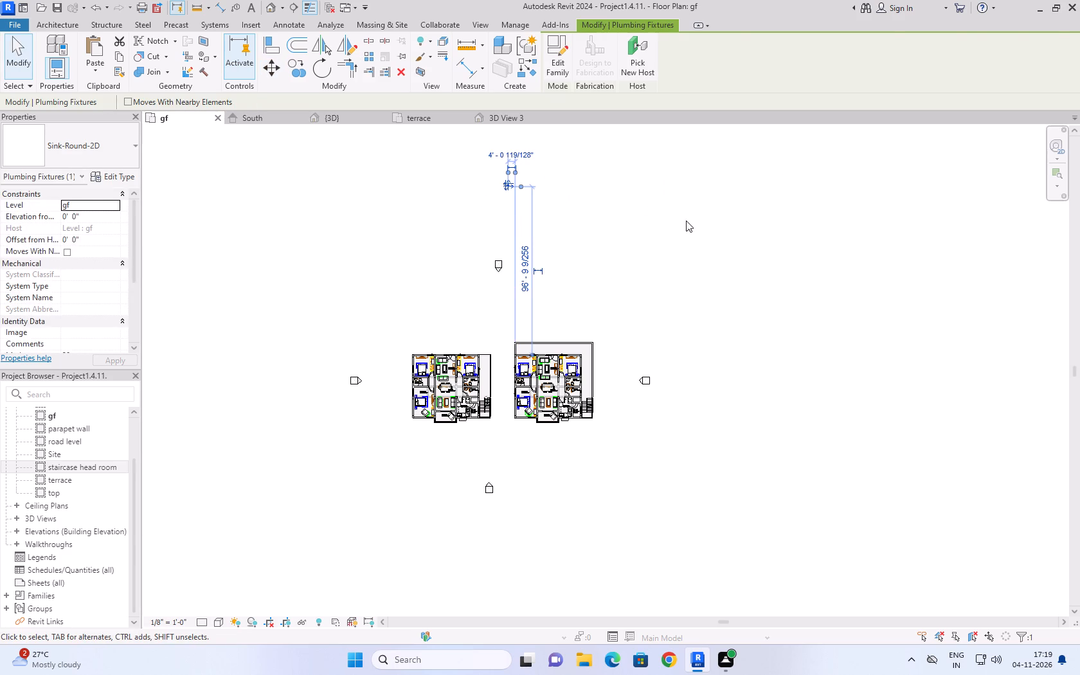
Bring up the earlier perspective view 3D View 3 and close it, returning to the gf floor plan.
click(508, 122)
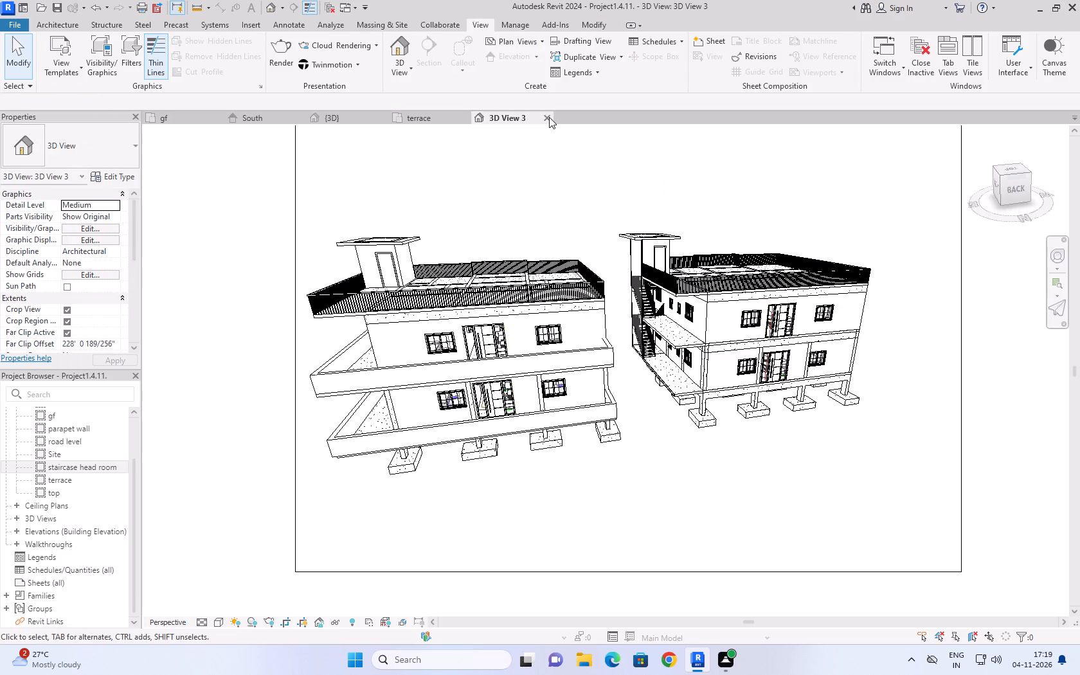
click(549, 117)
Delete the stray round sink north of the buildings in the gf plan.
click(506, 186)
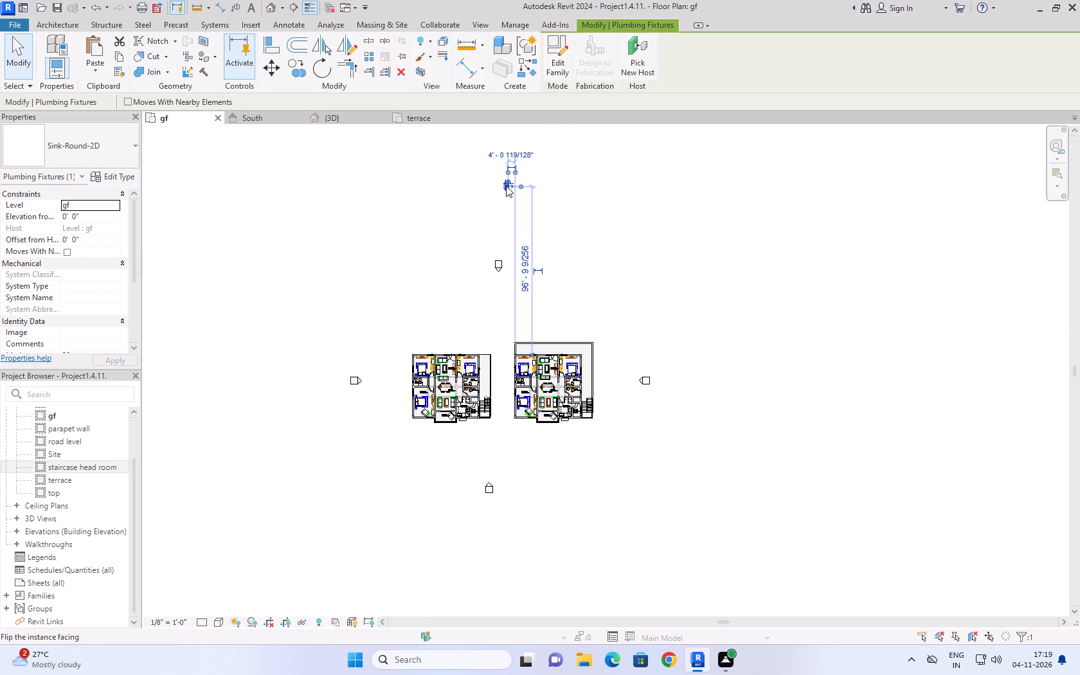
scroll(506, 186, up, 11)
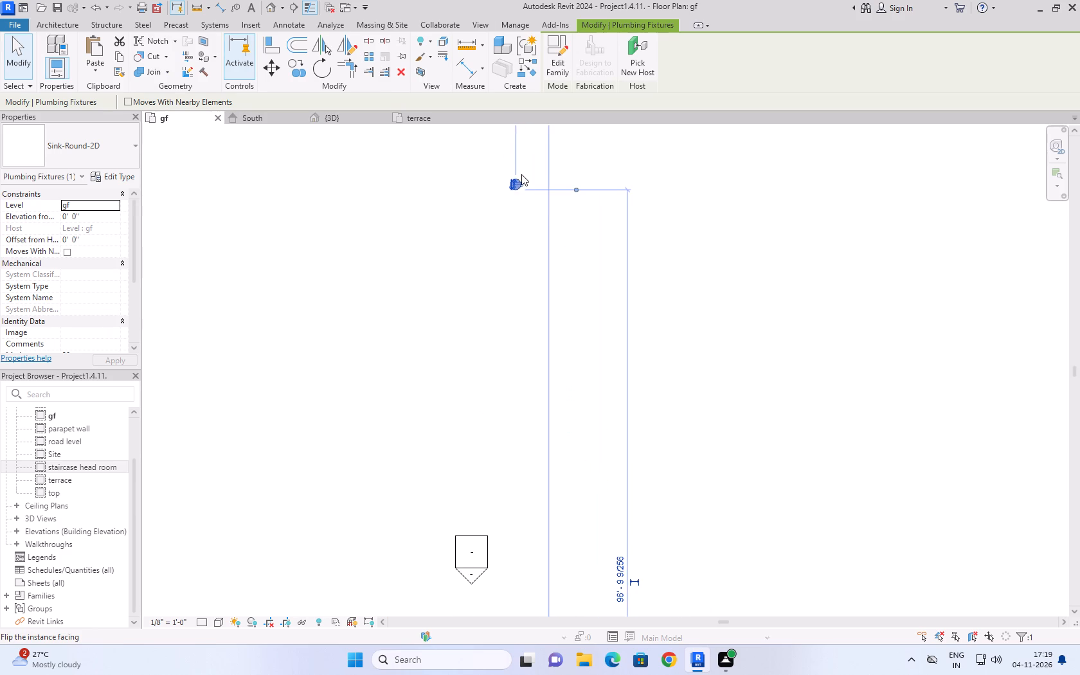
scroll(524, 172, down, 4)
scroll(527, 166, up, 19)
click(499, 231)
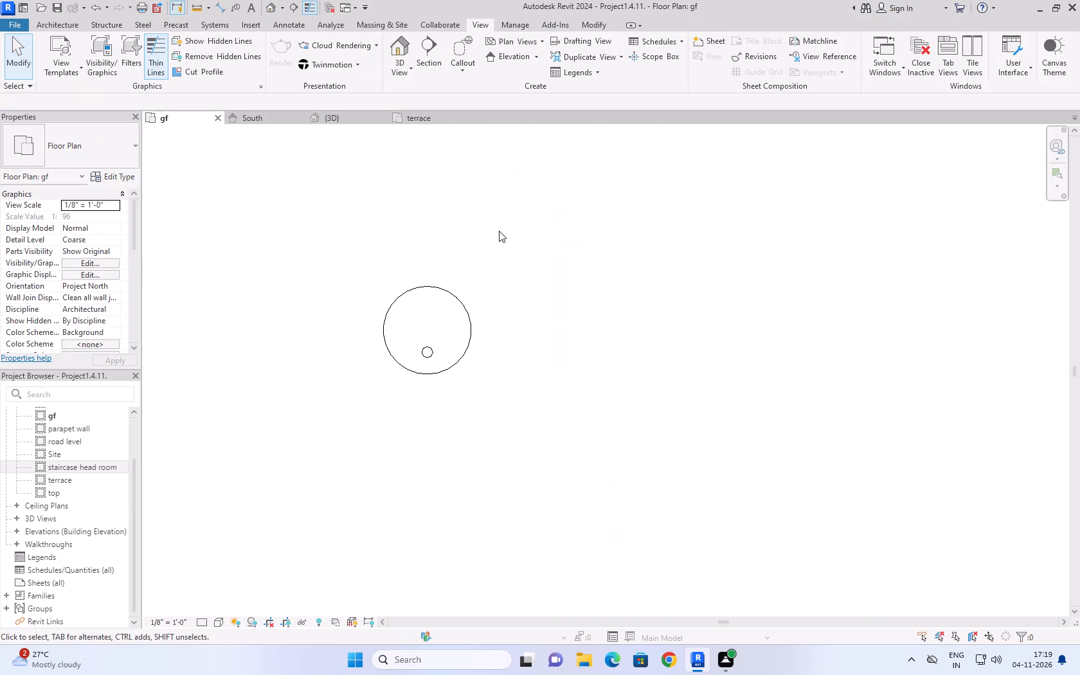
click(445, 289)
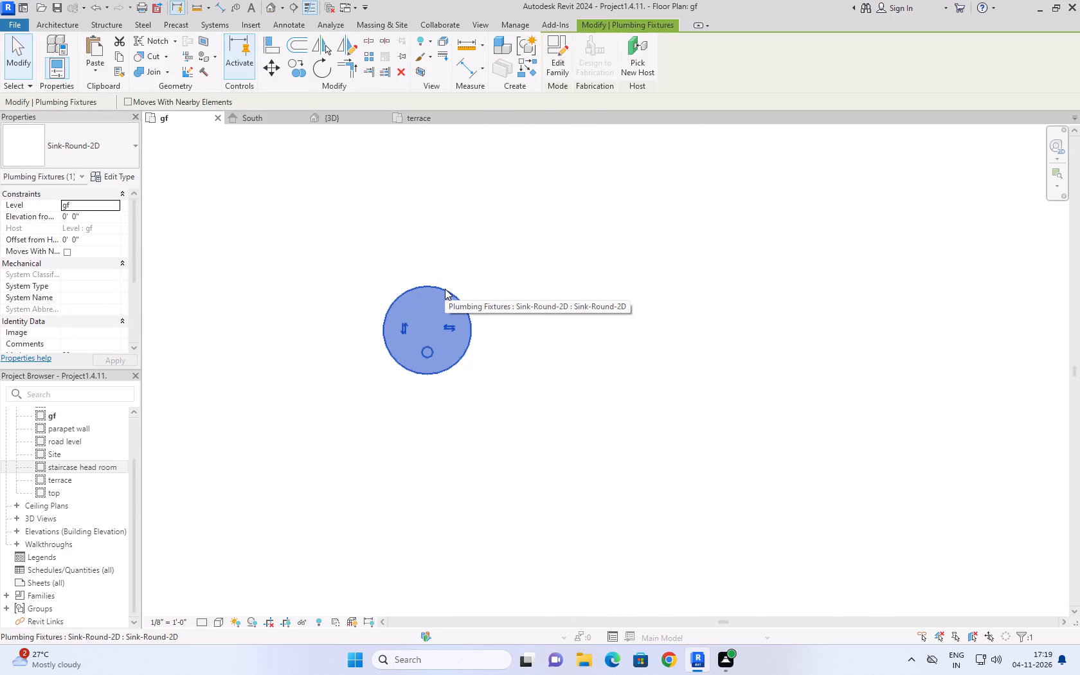
key(Delete)
Place a perspective camera far northwest of the buildings in the gf plan, aimed southeast with the target beyond the south elevation marker.
scroll(539, 267, down, 19)
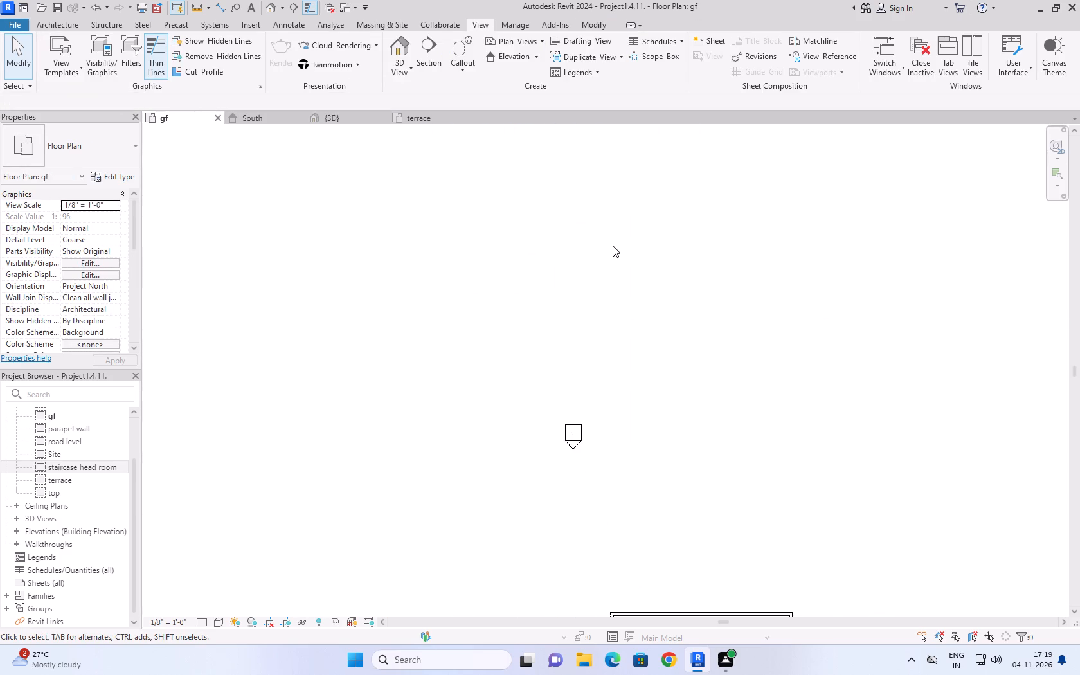
scroll(613, 246, down, 12)
scroll(608, 410, up, 8)
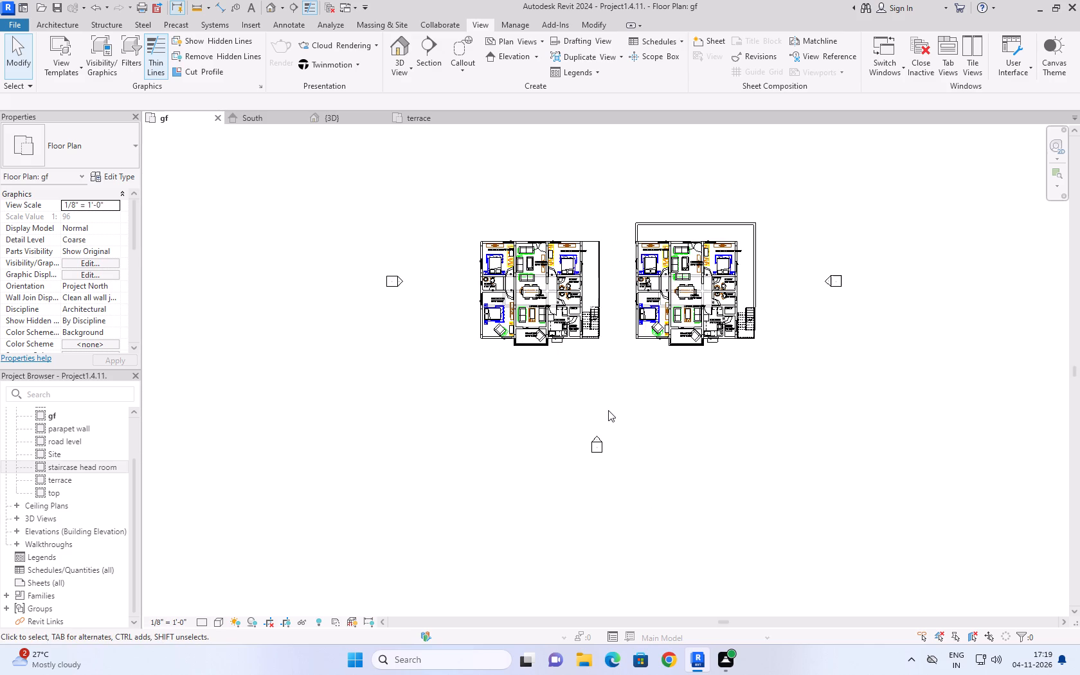
scroll(608, 410, down, 6)
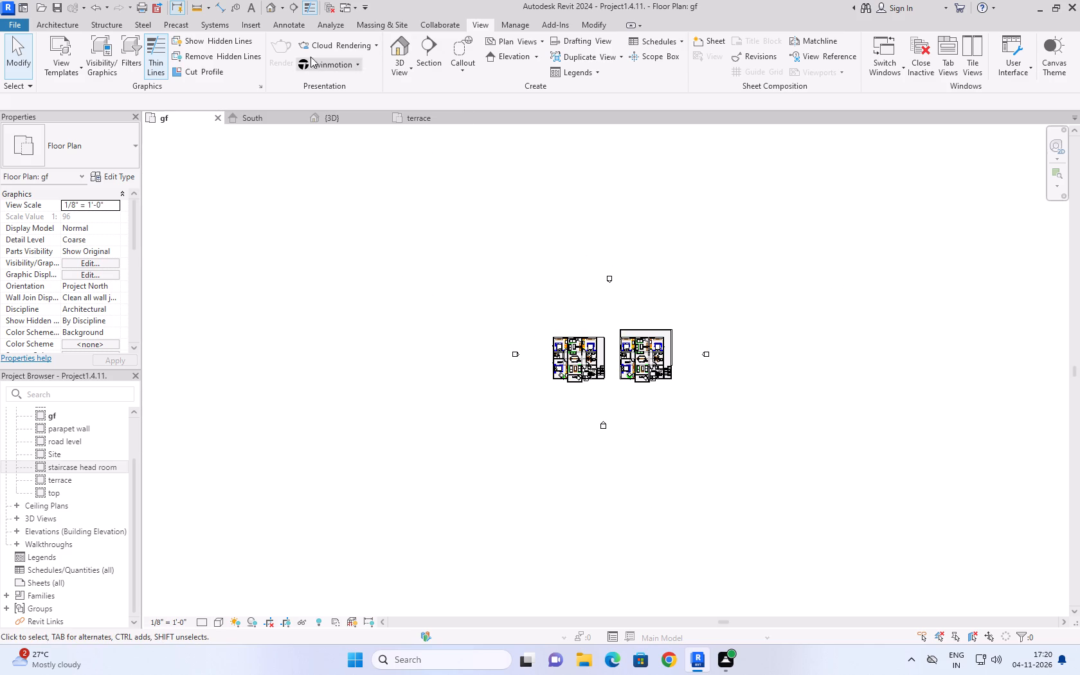
click(406, 72)
click(415, 114)
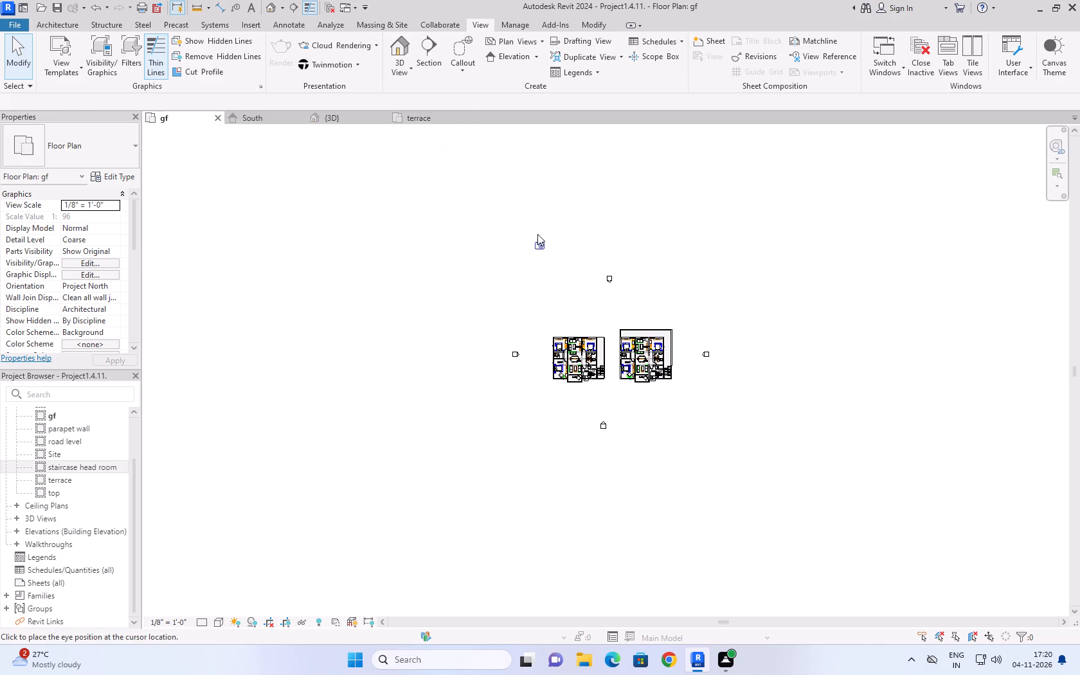
click(507, 161)
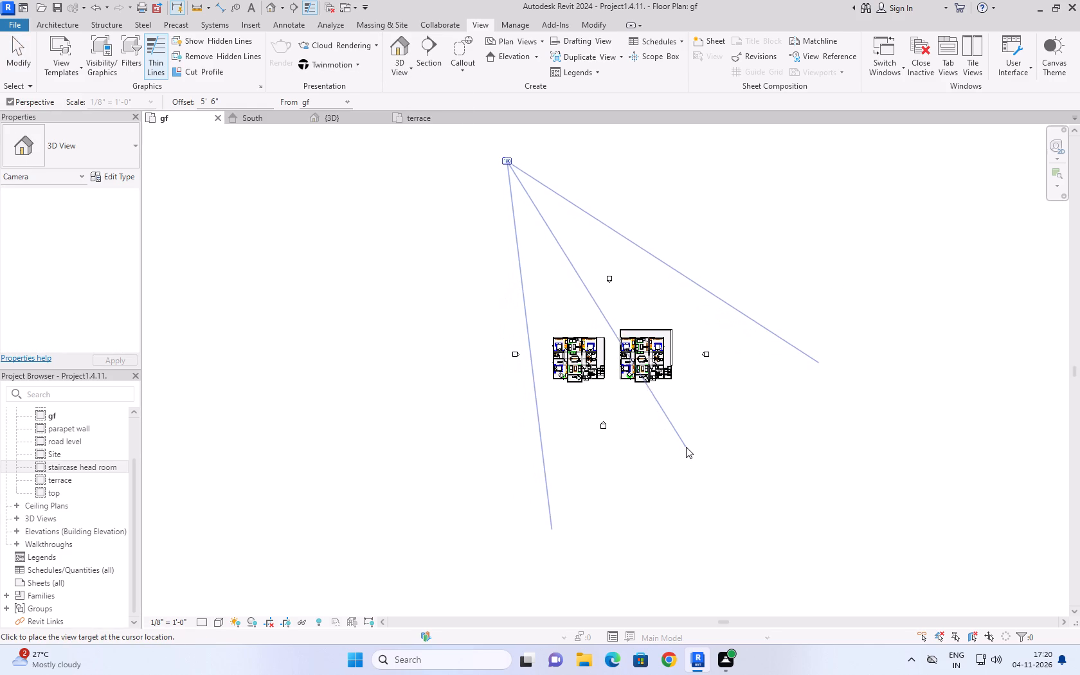
click(686, 447)
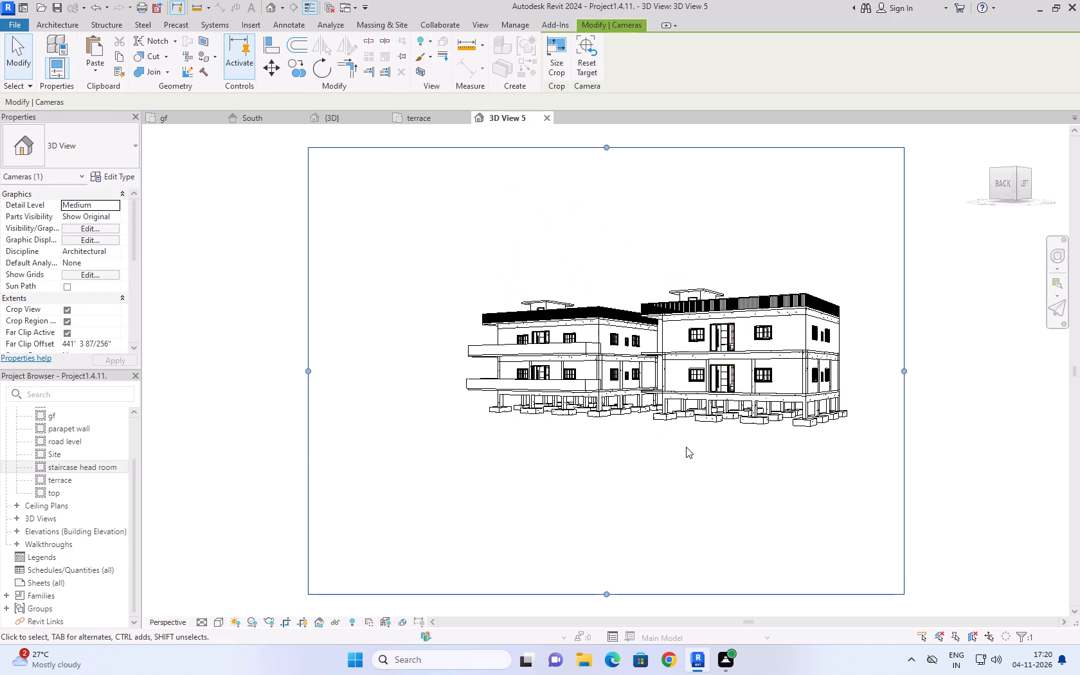
Render the new camera view at Draft quality with screen resolution, inspect both buildings in the image, and close the rendering settings.
text(RR)
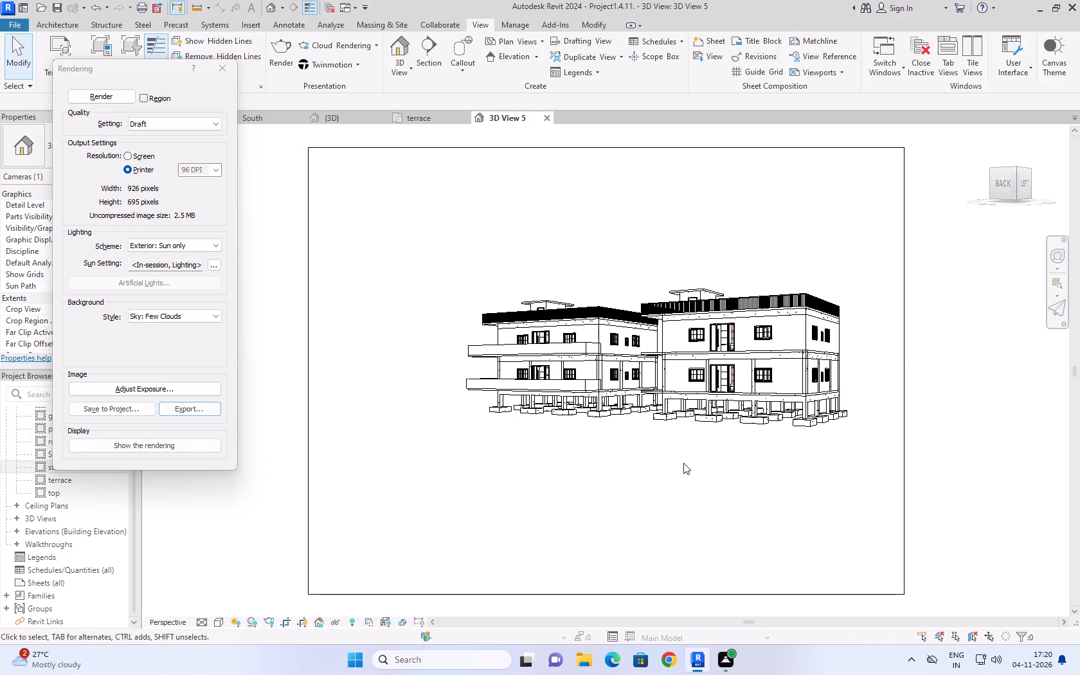
click(111, 97)
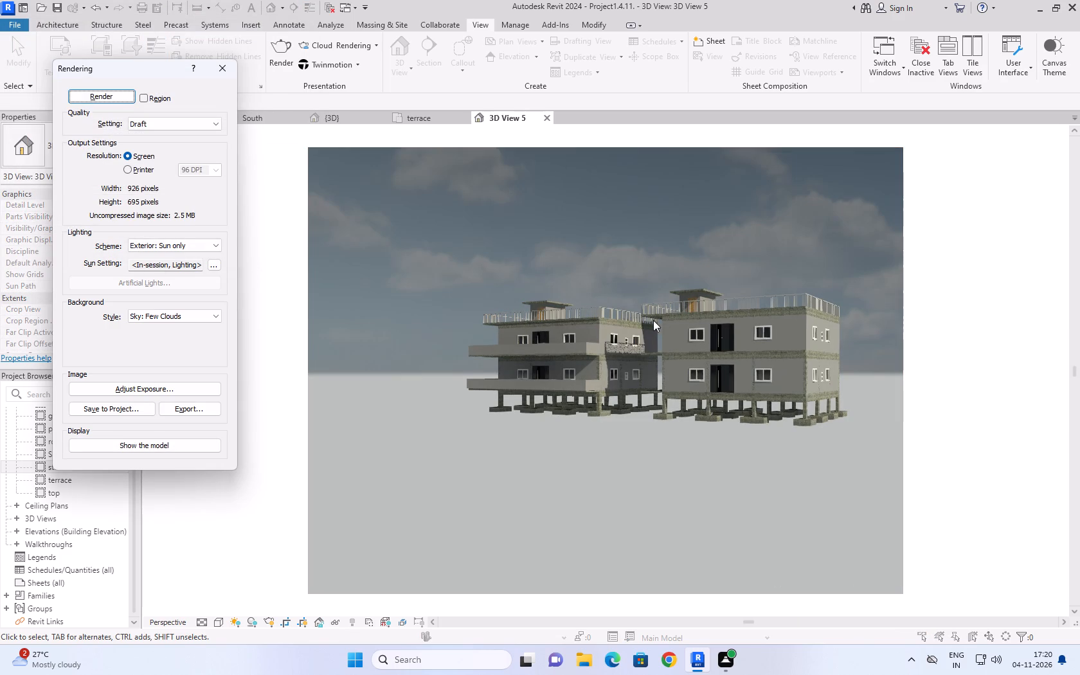
scroll(757, 265, up, 3)
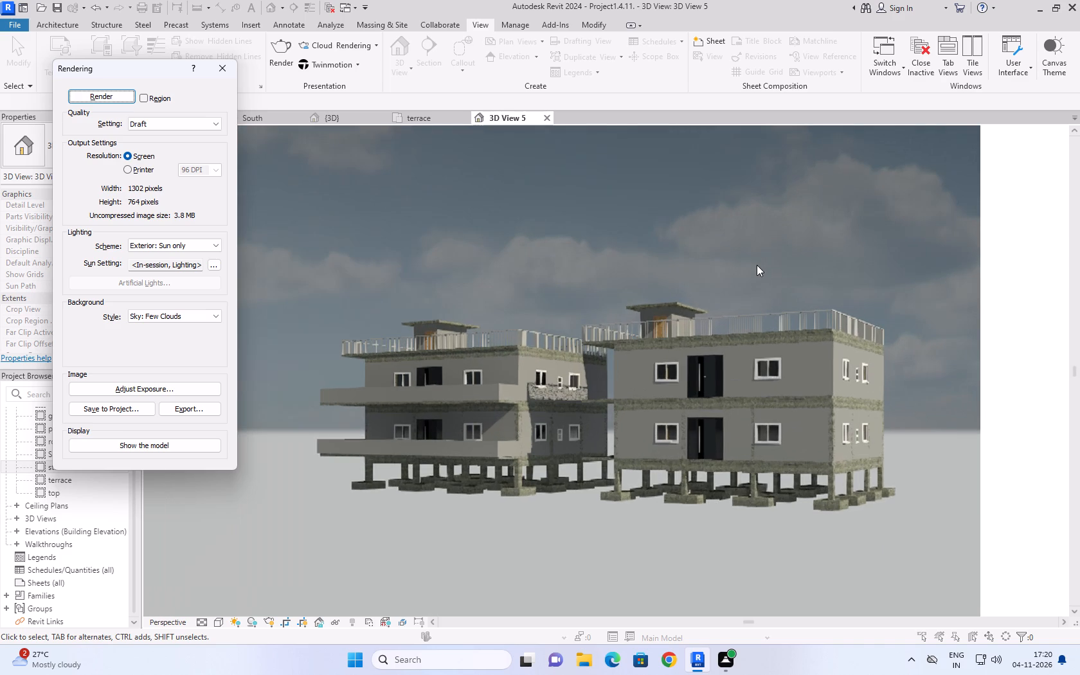
scroll(757, 265, down, 4)
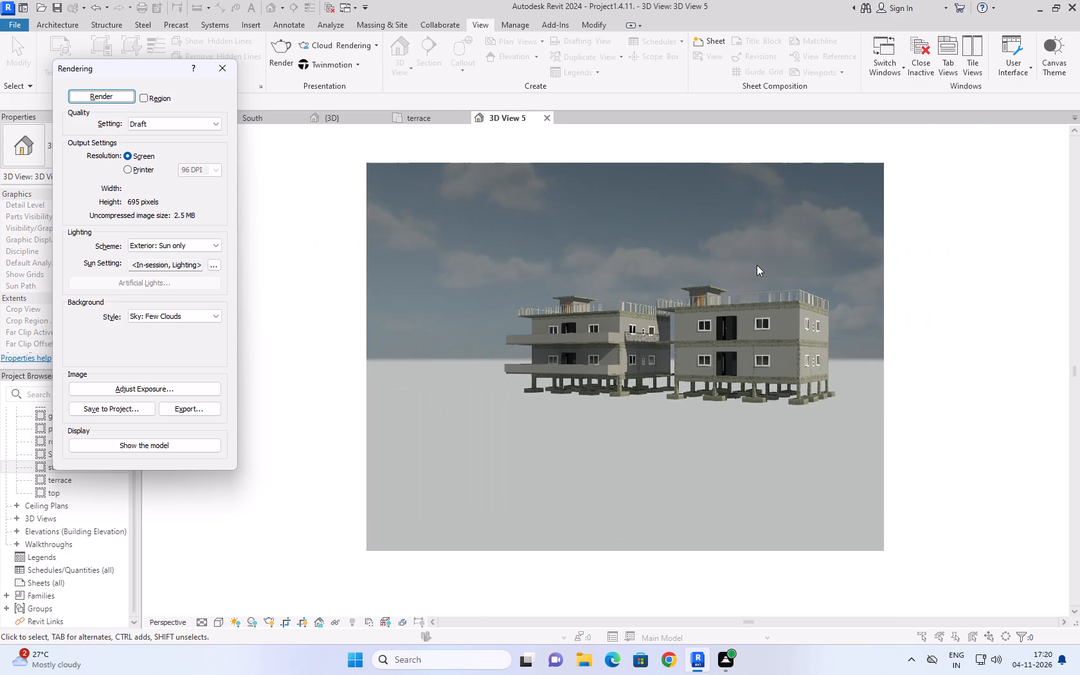
scroll(767, 237, up, 3)
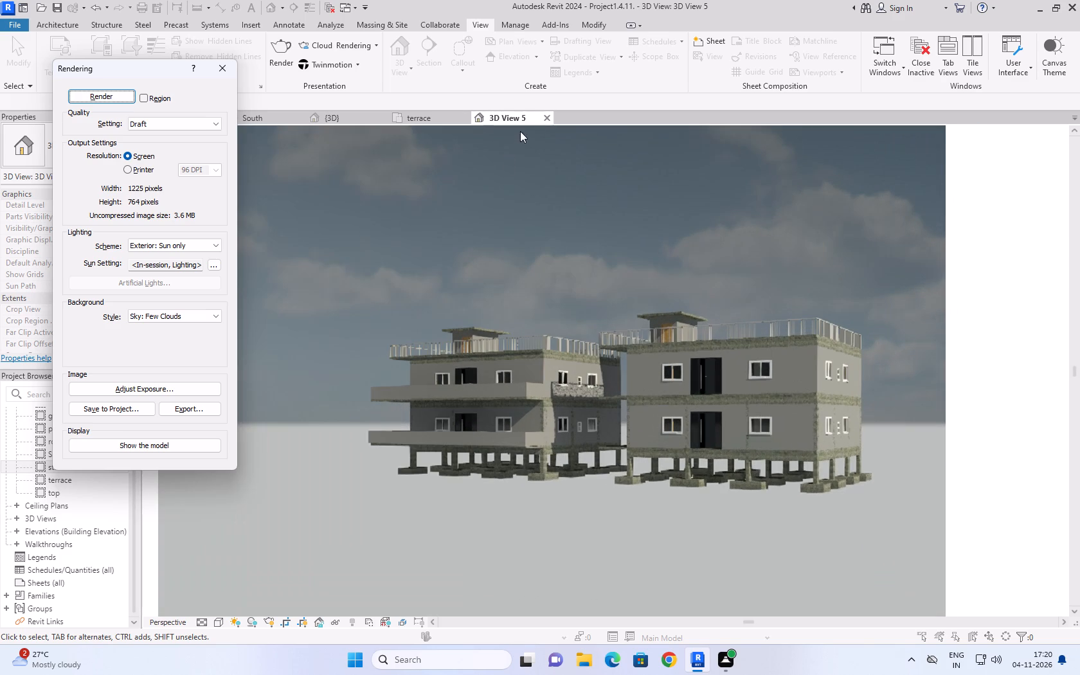
click(226, 69)
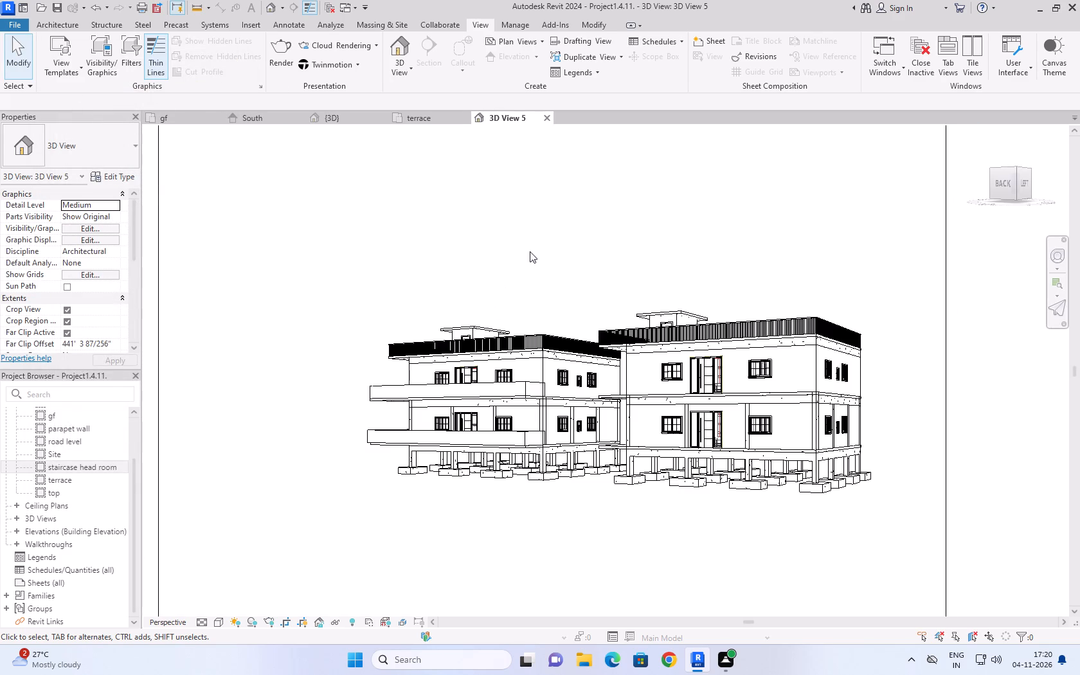
Orbit the northwest camera toward a raised rear view of both buildings and close the view.
right_drag(535, 242, 557, 280)
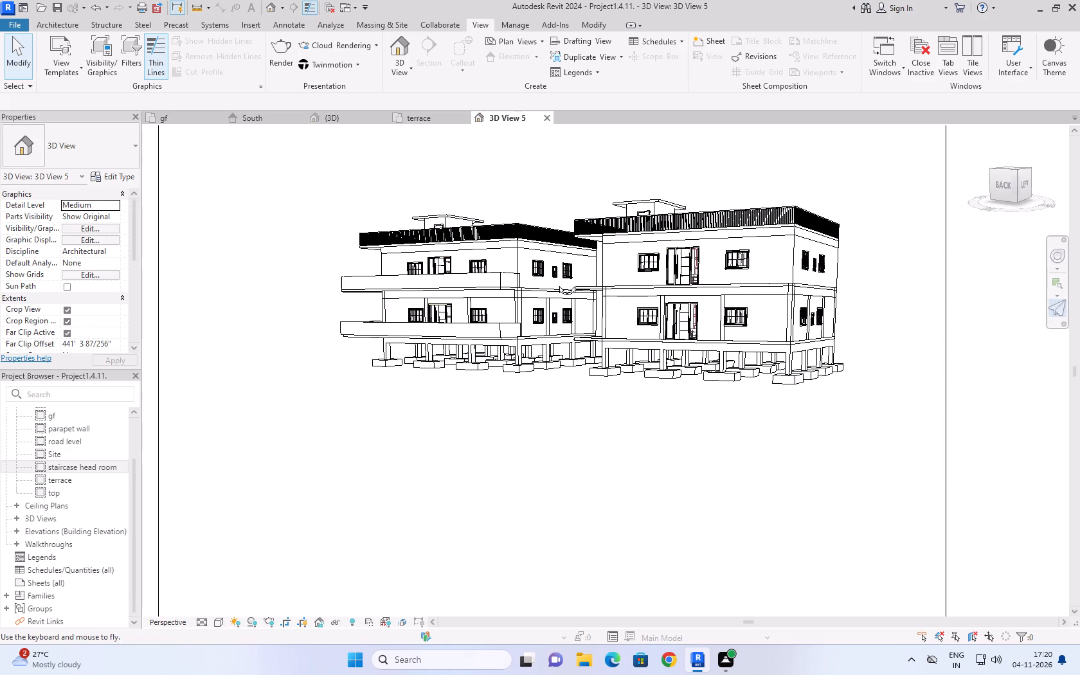
right_drag(557, 280, 569, 318)
shift+right_drag(569, 311, 565, 214)
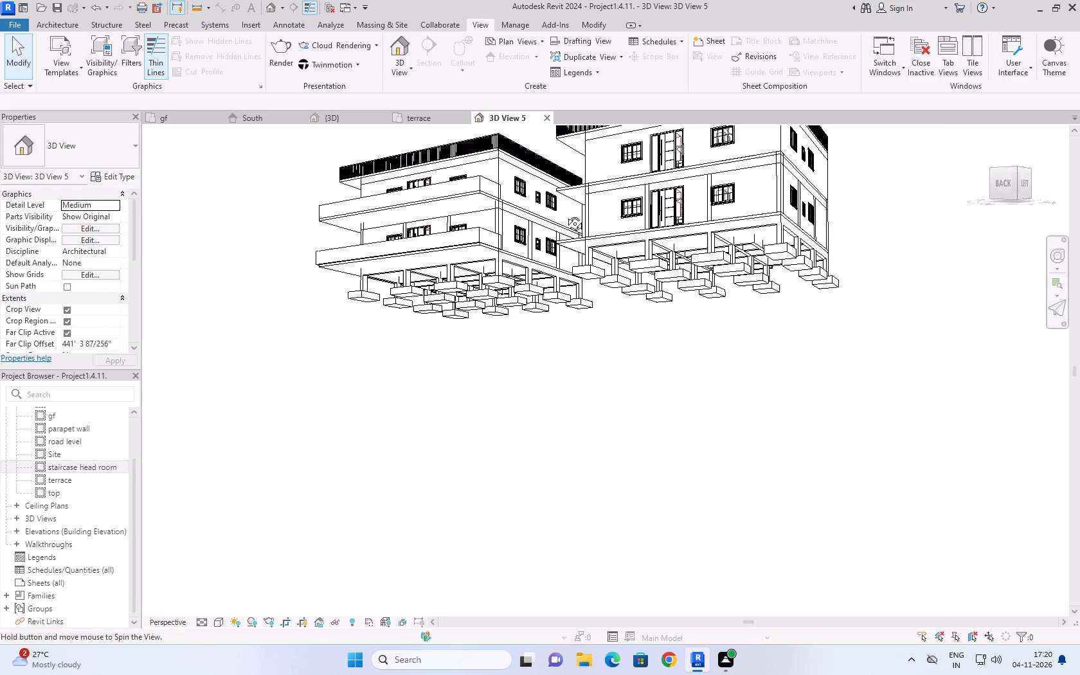
shift+right_drag(565, 214, 614, 398)
middle_drag(615, 398, 628, 528)
scroll(628, 528, down, 7)
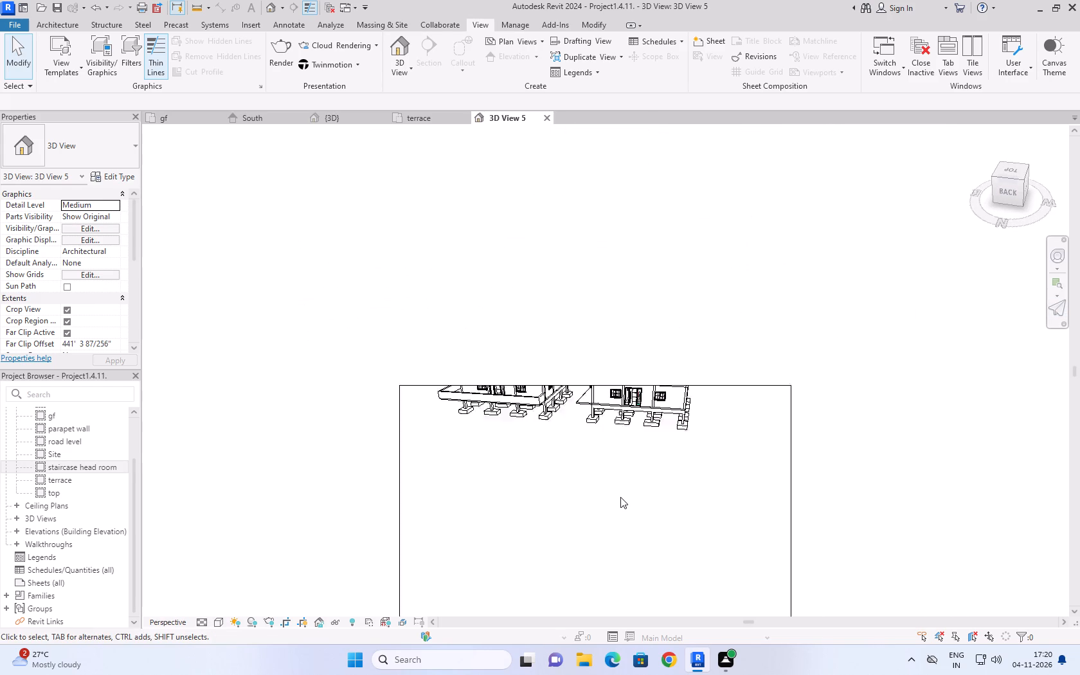
scroll(620, 497, down, 1)
click(547, 116)
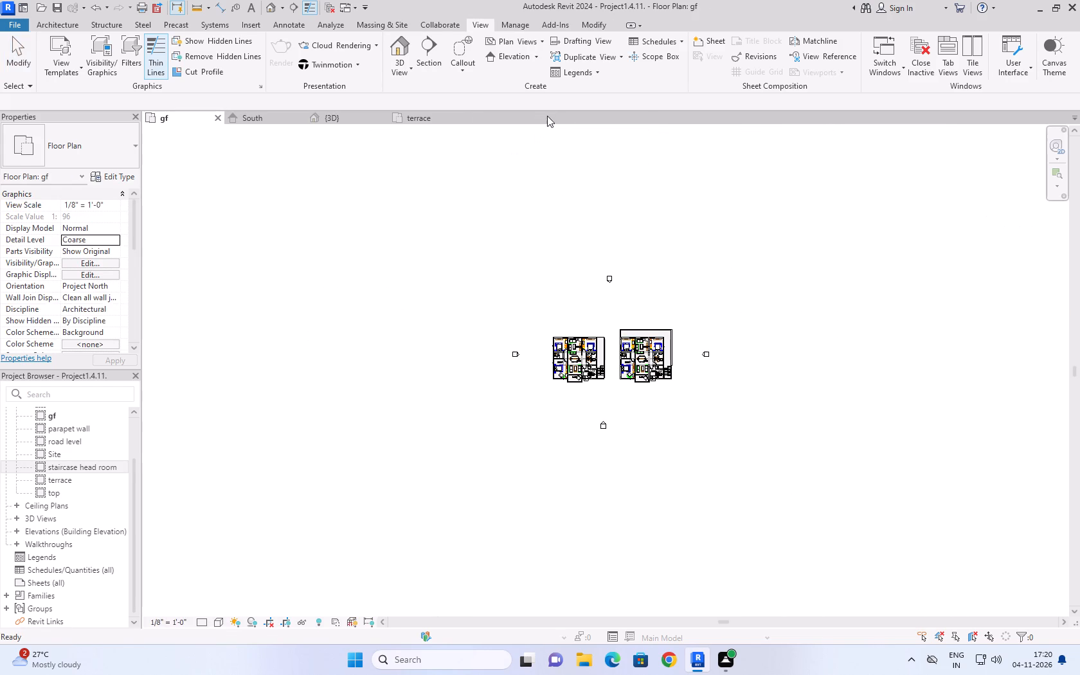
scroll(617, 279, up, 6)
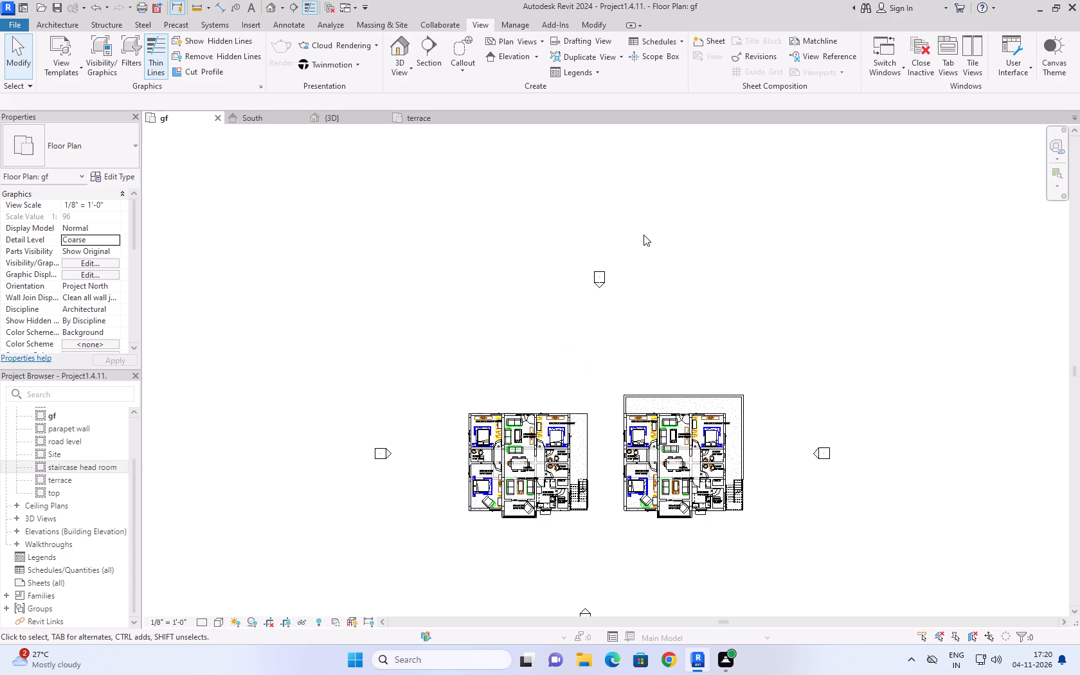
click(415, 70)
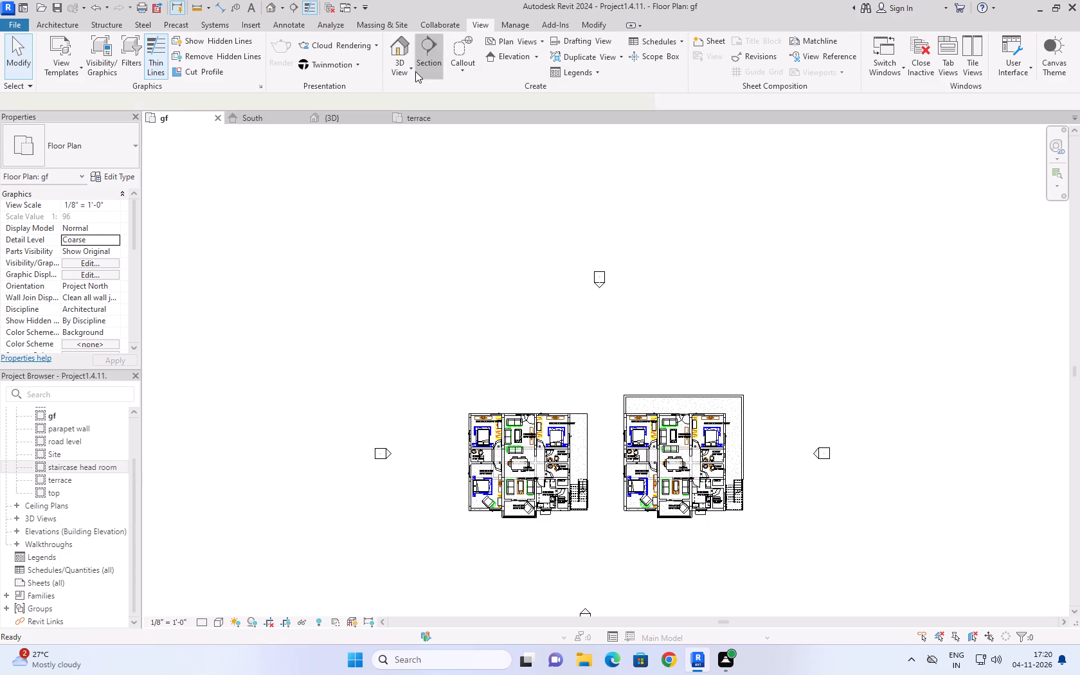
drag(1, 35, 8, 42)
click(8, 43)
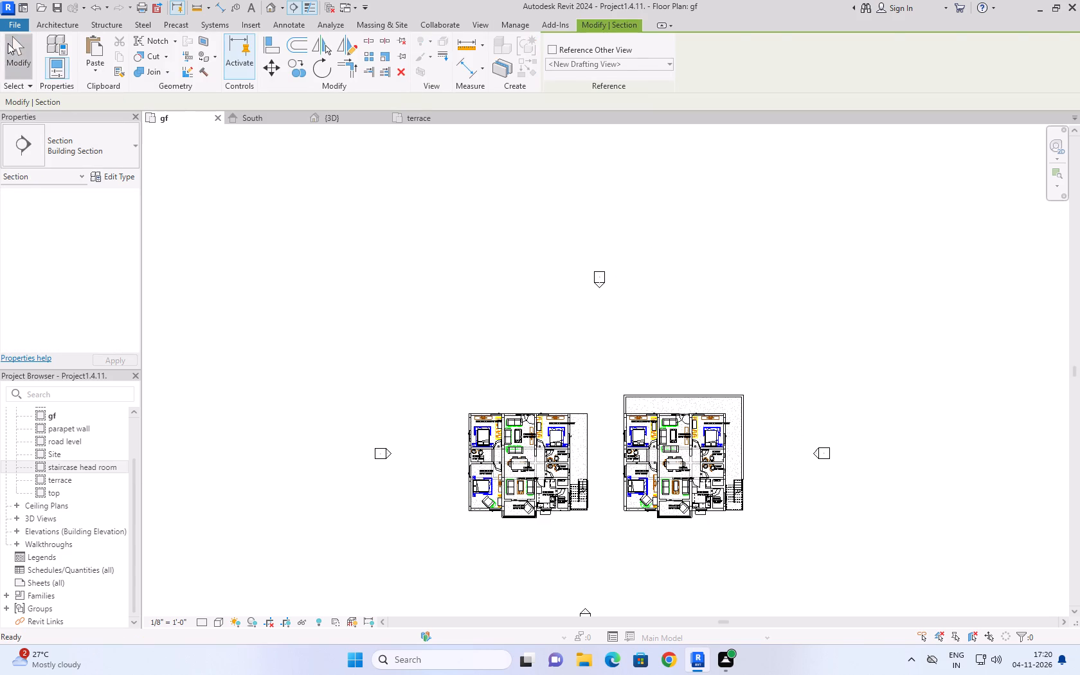
Place a perspective camera north of the north elevation marker, aimed south with the target just below the western building's staircase.
click(403, 73)
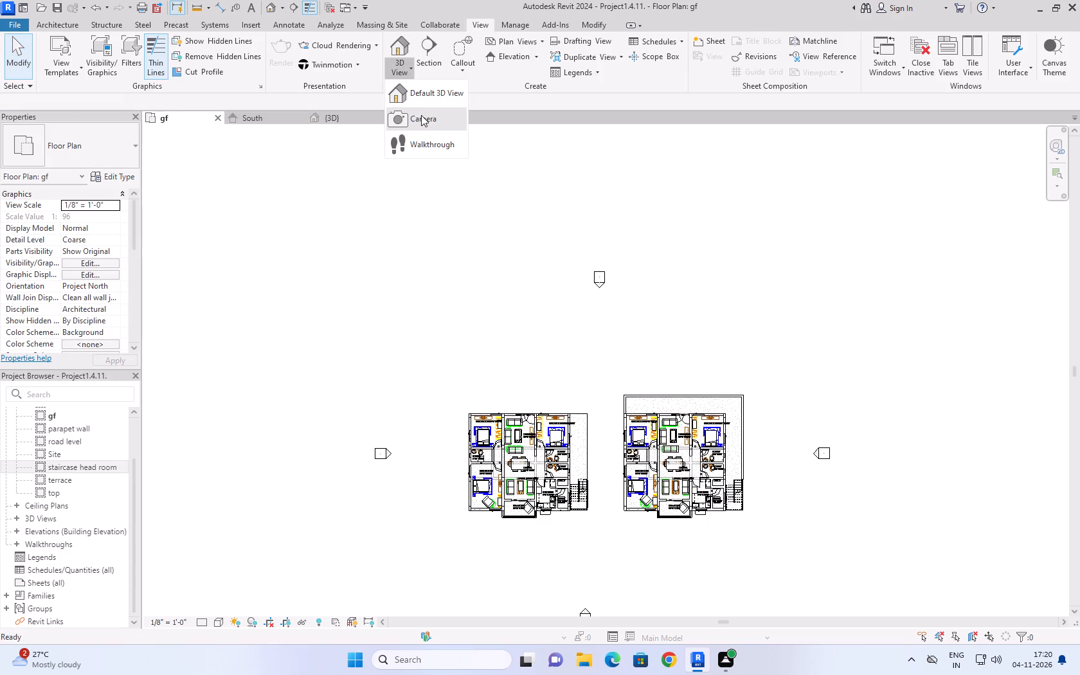
click(421, 115)
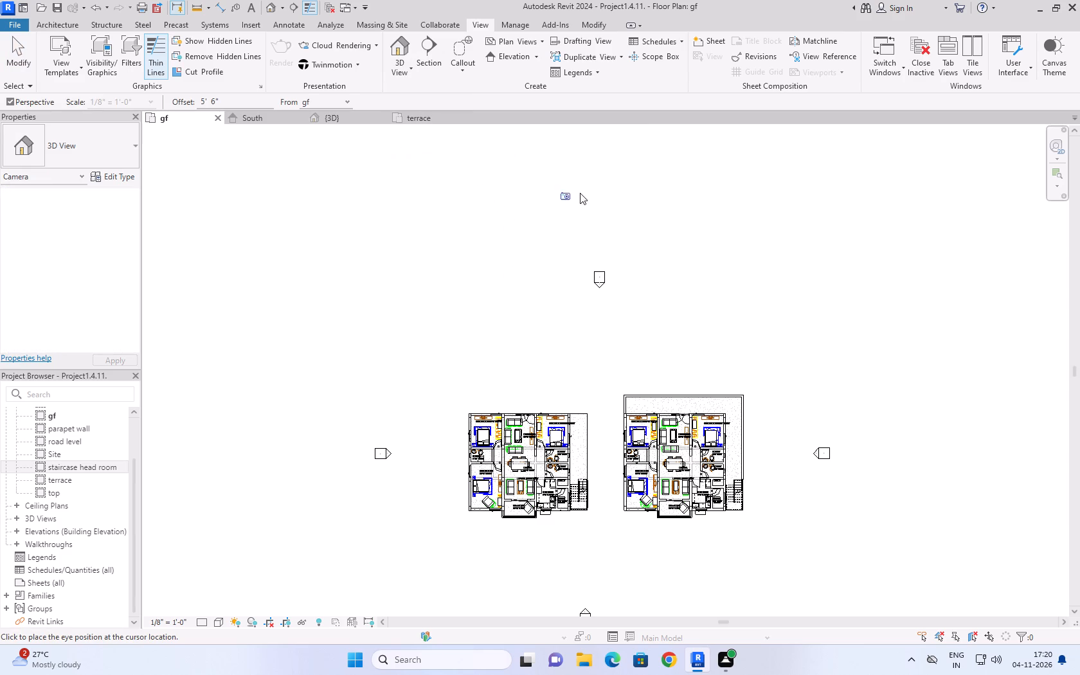
click(613, 154)
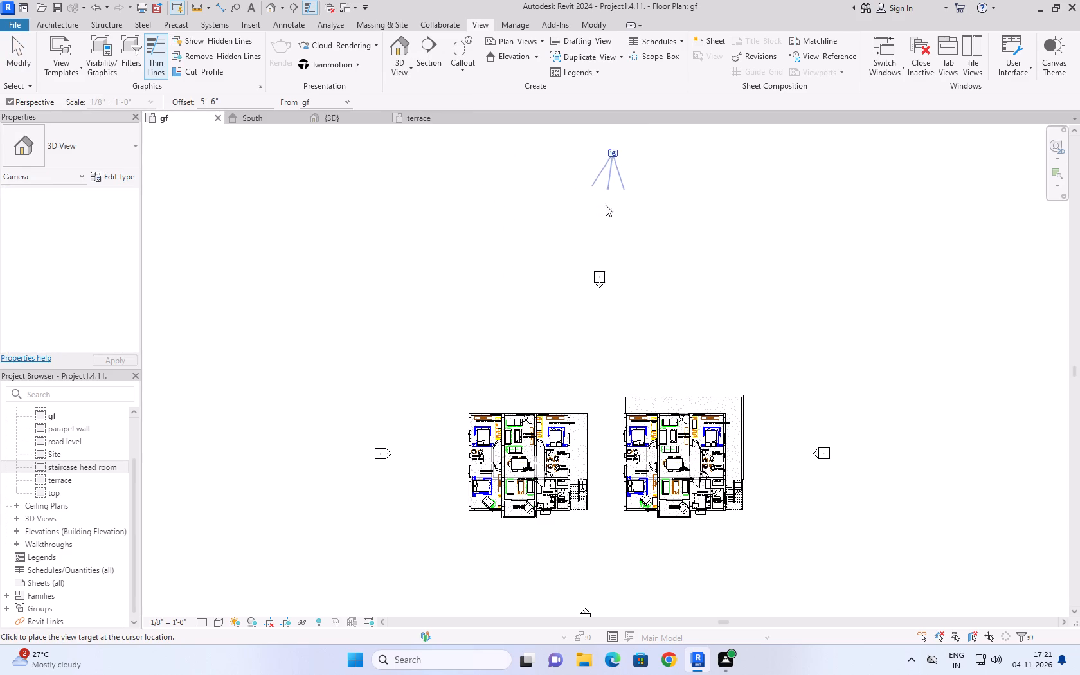
click(575, 547)
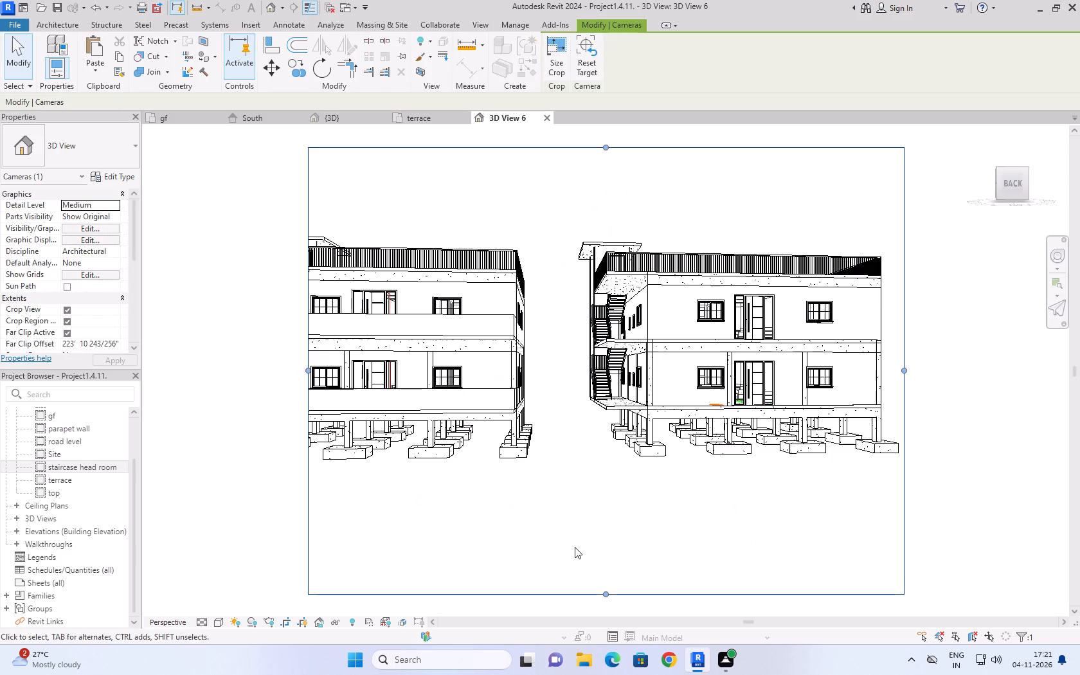
Orbit the north camera slightly around the rear of the two buildings and close the view.
shift+right_drag(607, 521, 571, 539)
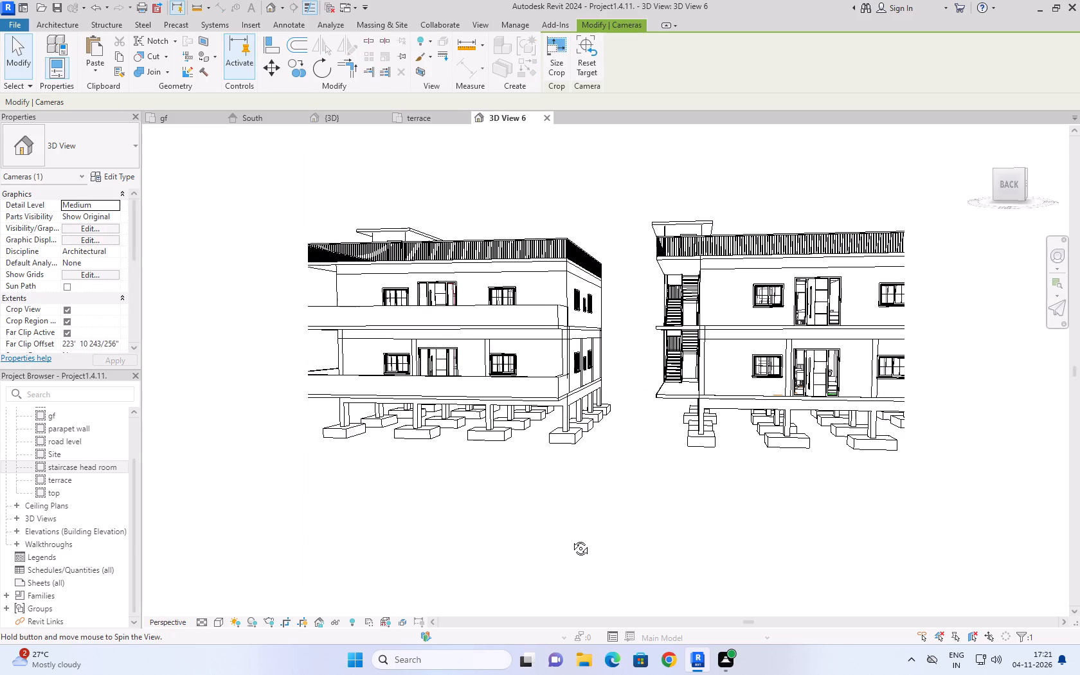
shift+right_drag(571, 539, 616, 527)
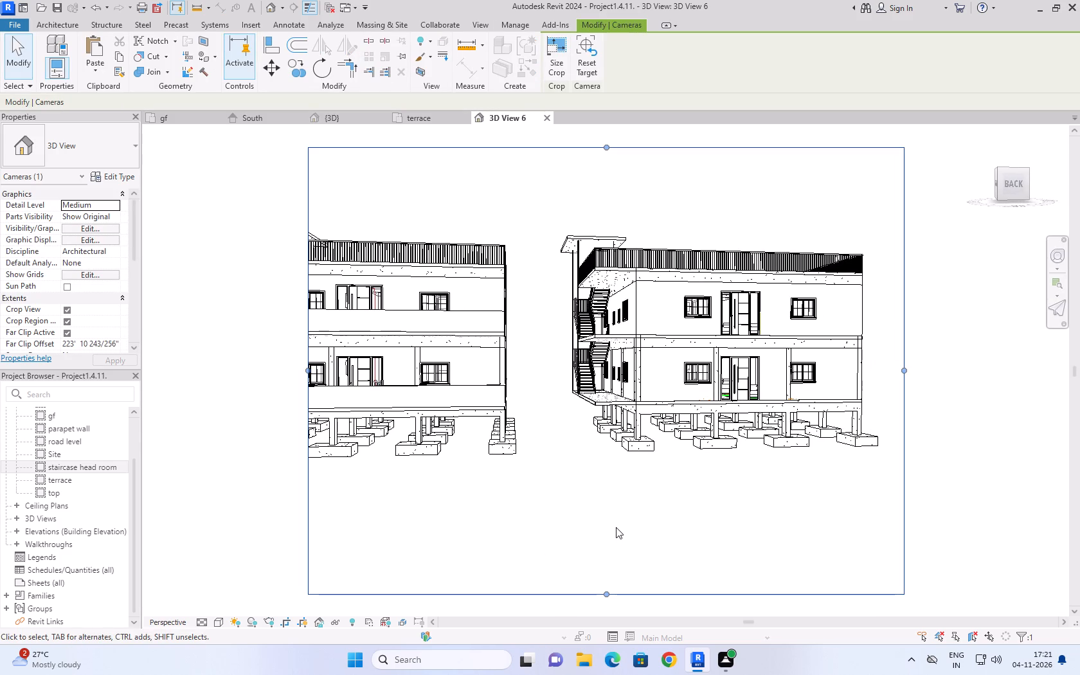
click(547, 116)
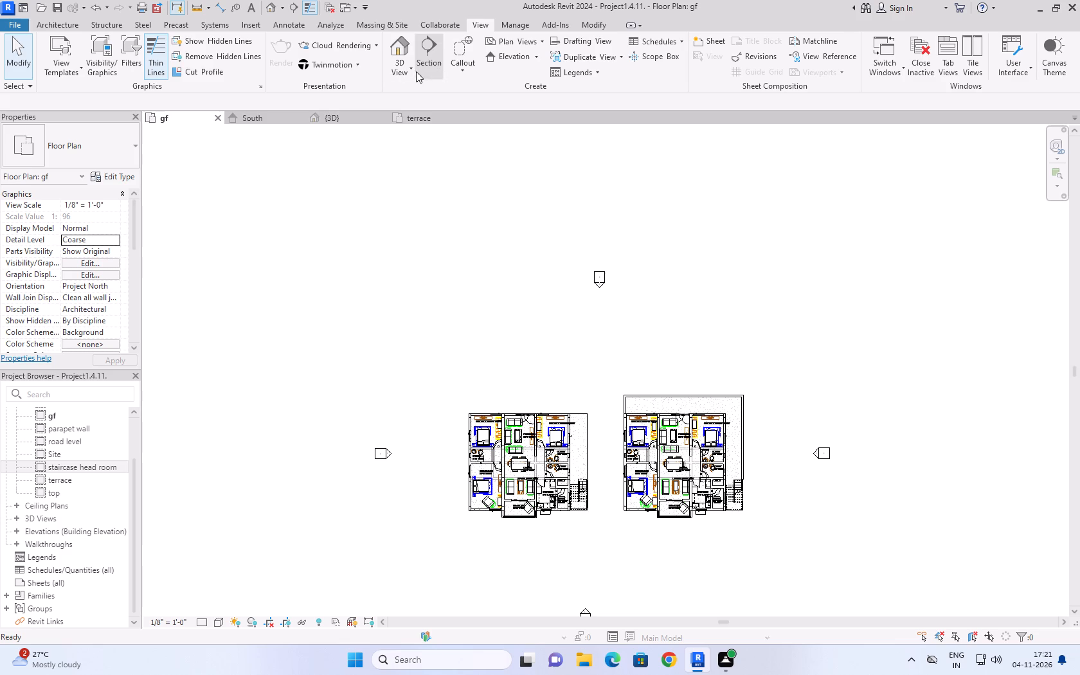
Place a perspective camera northeast of the buildings in the gf plan, aimed southwest across both with the target south of the western building.
click(411, 73)
click(437, 131)
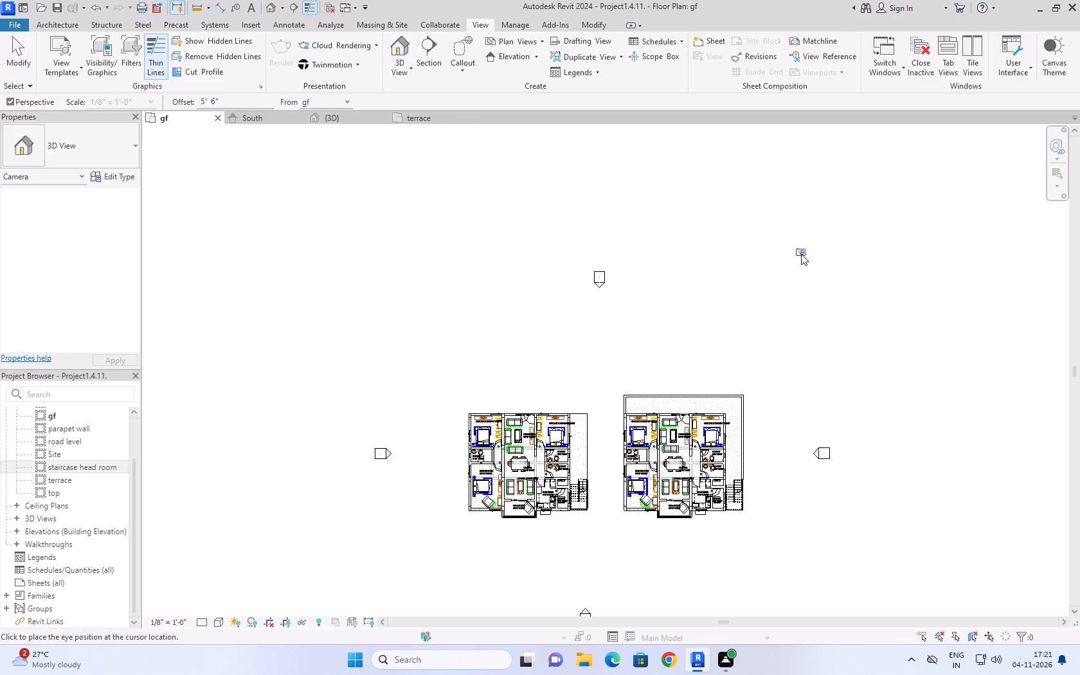
click(845, 230)
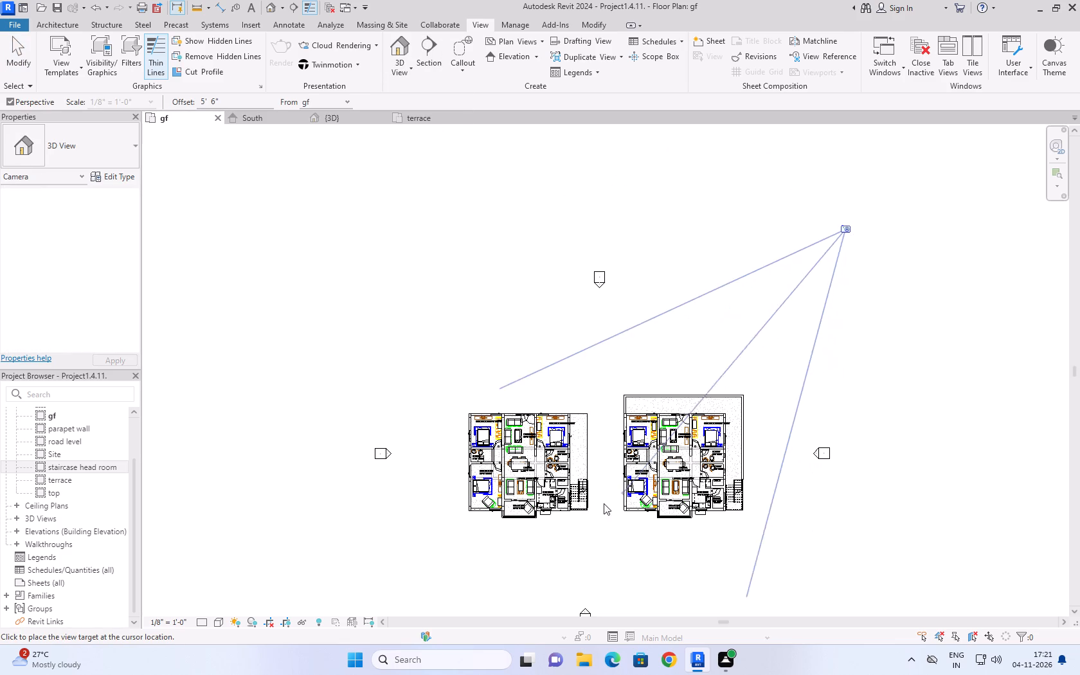
click(548, 556)
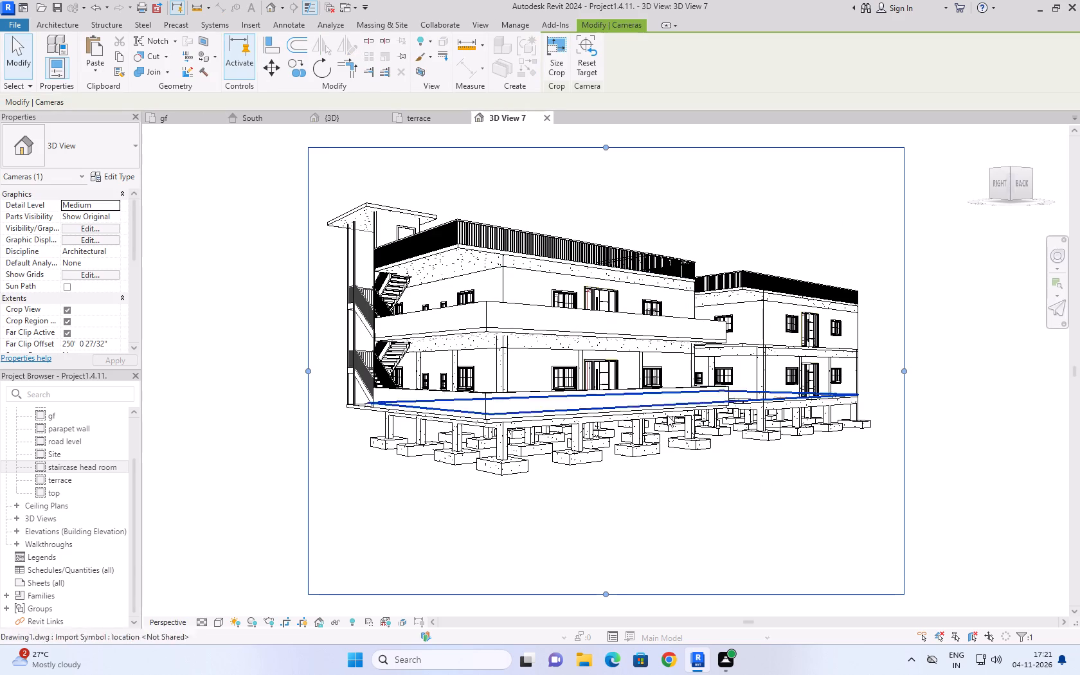
Orbit the northeast camera to a raised rear corner view framing both buildings, with the external staircase on the near building's side.
shift+right_drag(713, 481, 667, 505)
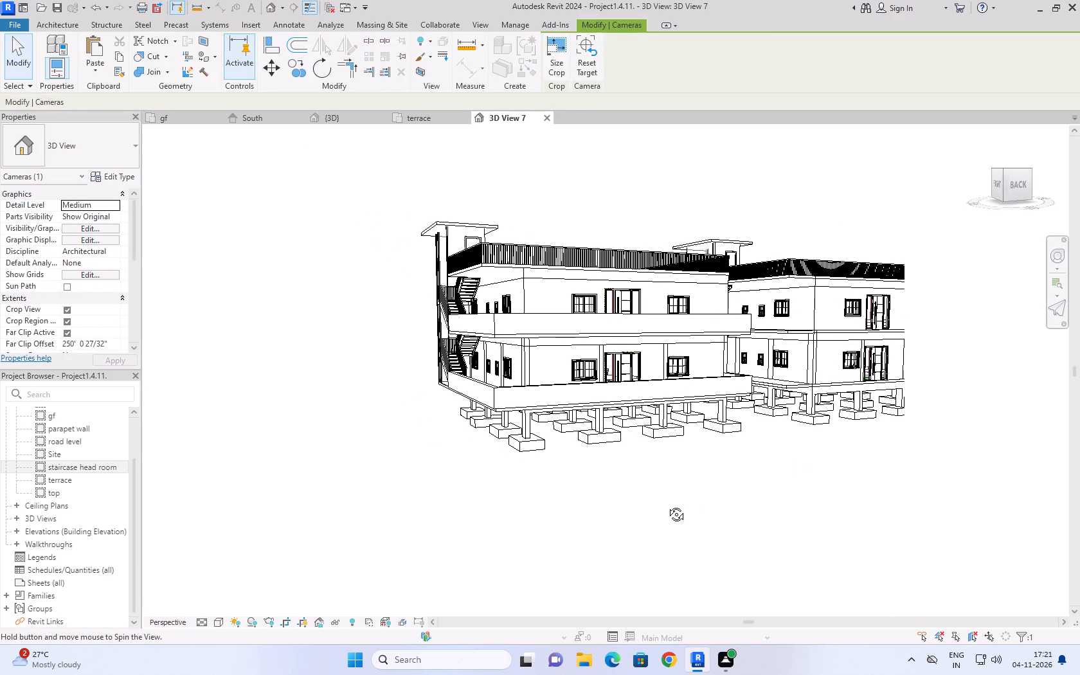
shift+right_drag(667, 505, 712, 501)
scroll(726, 492, up, 1)
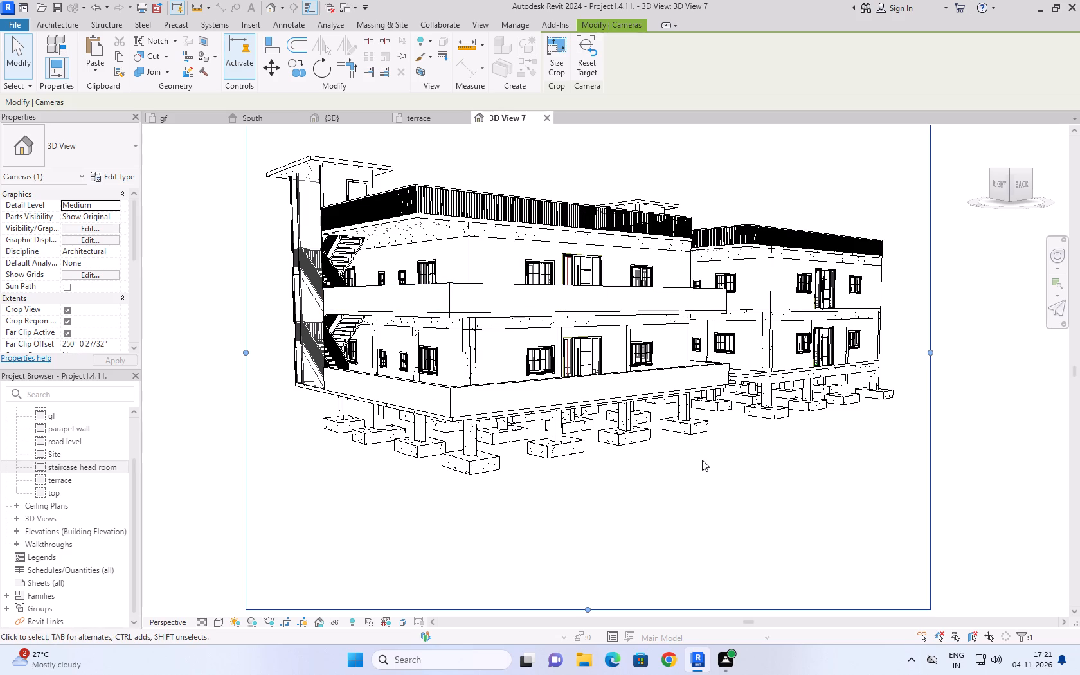
Render the northeast camera view at Medium quality with printer resolution of 300 DPI.
text(RR)
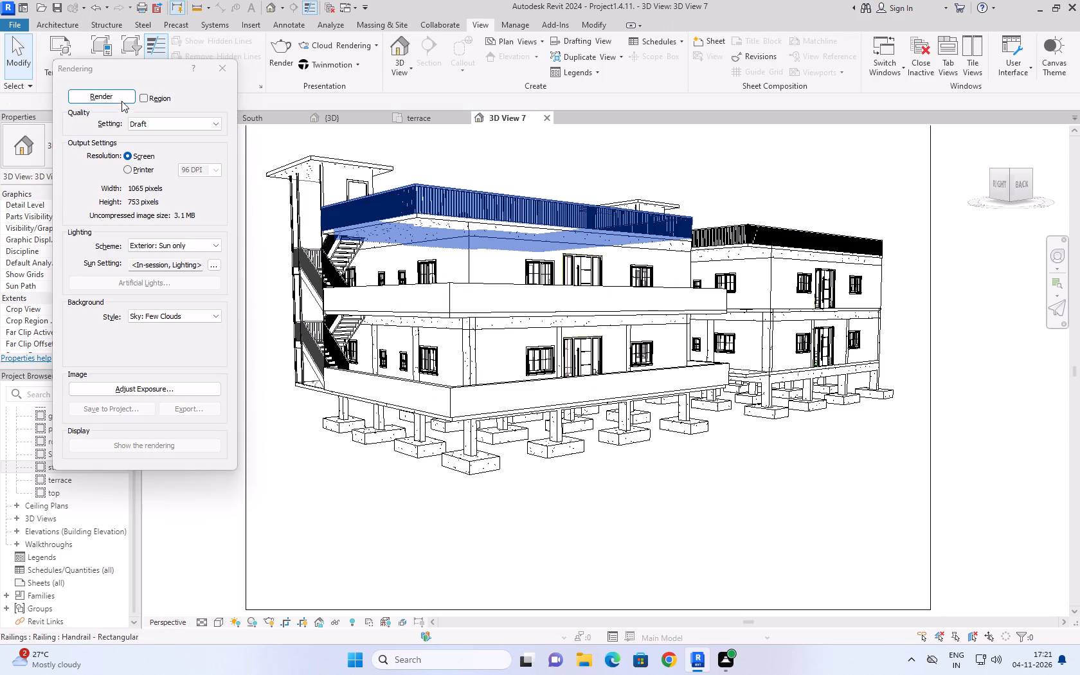
click(215, 172)
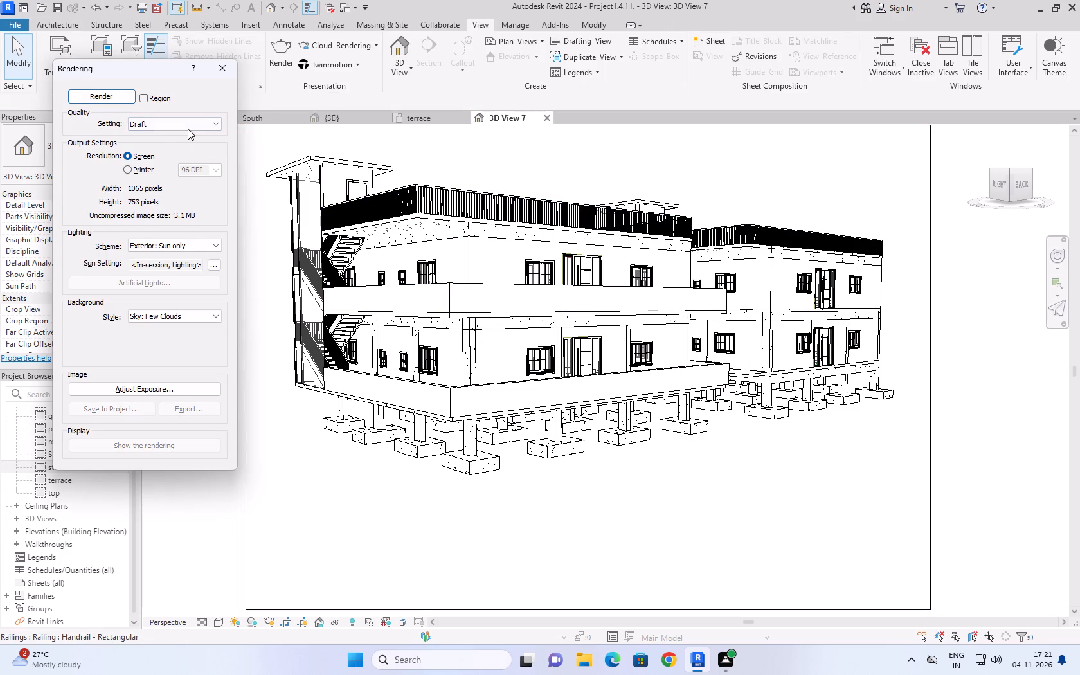
click(188, 129)
click(174, 142)
click(145, 165)
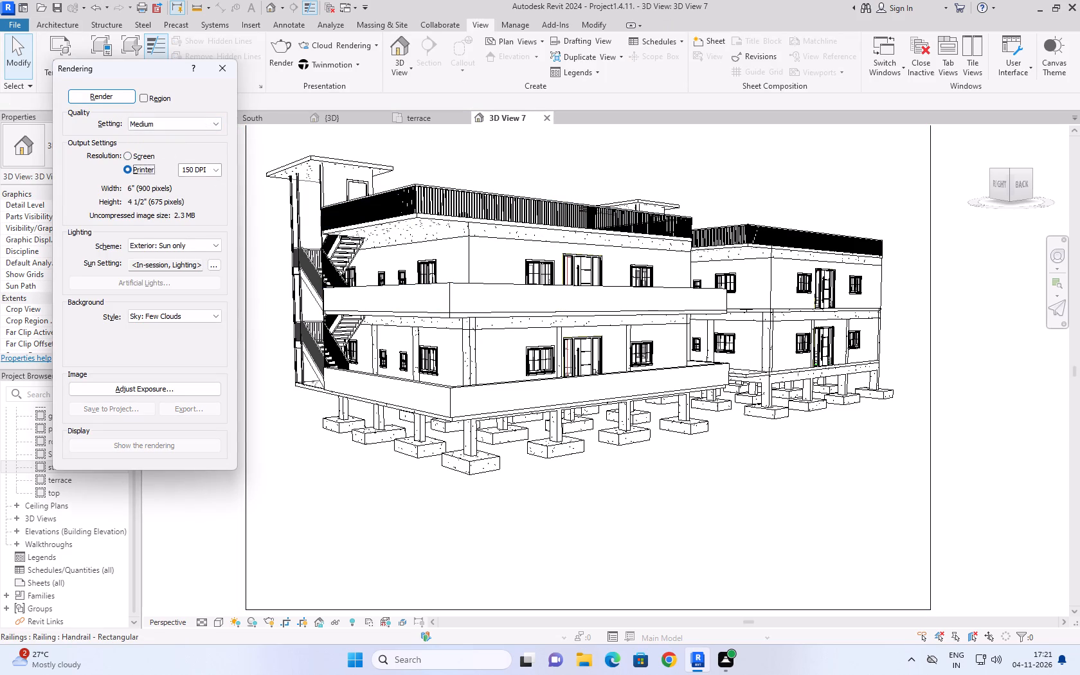
click(212, 171)
click(205, 195)
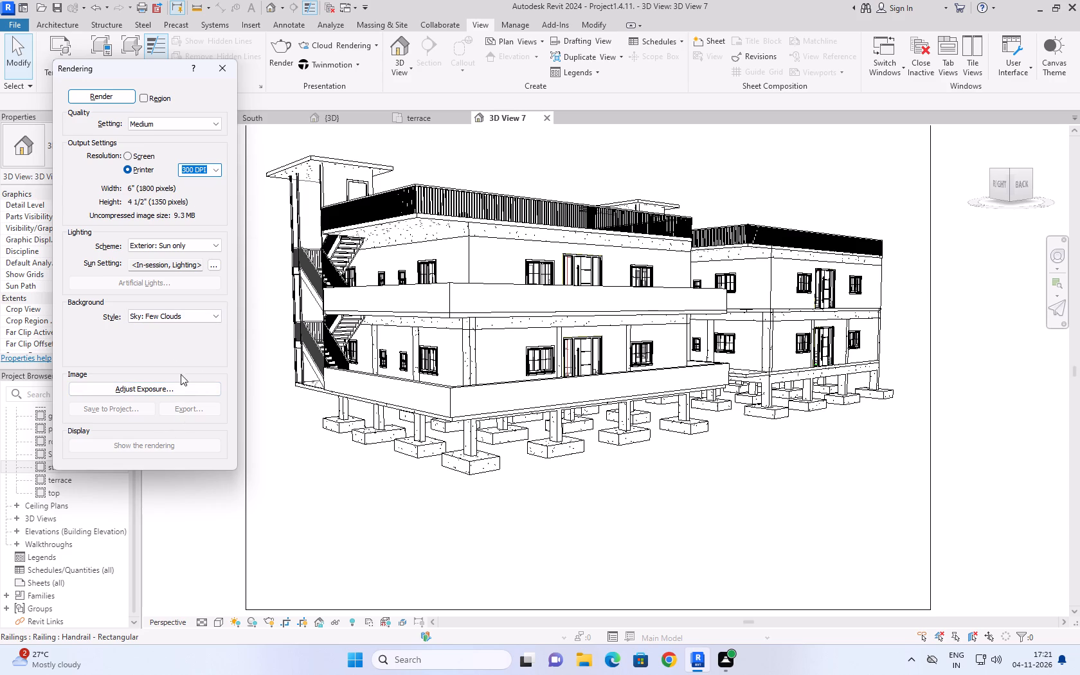
click(93, 93)
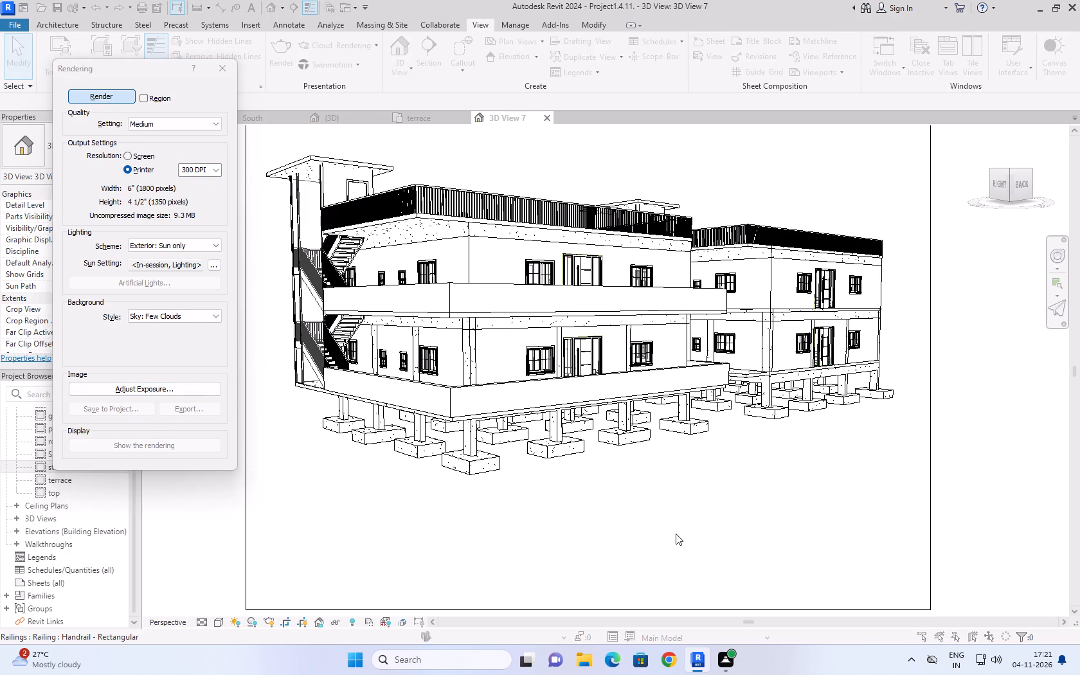
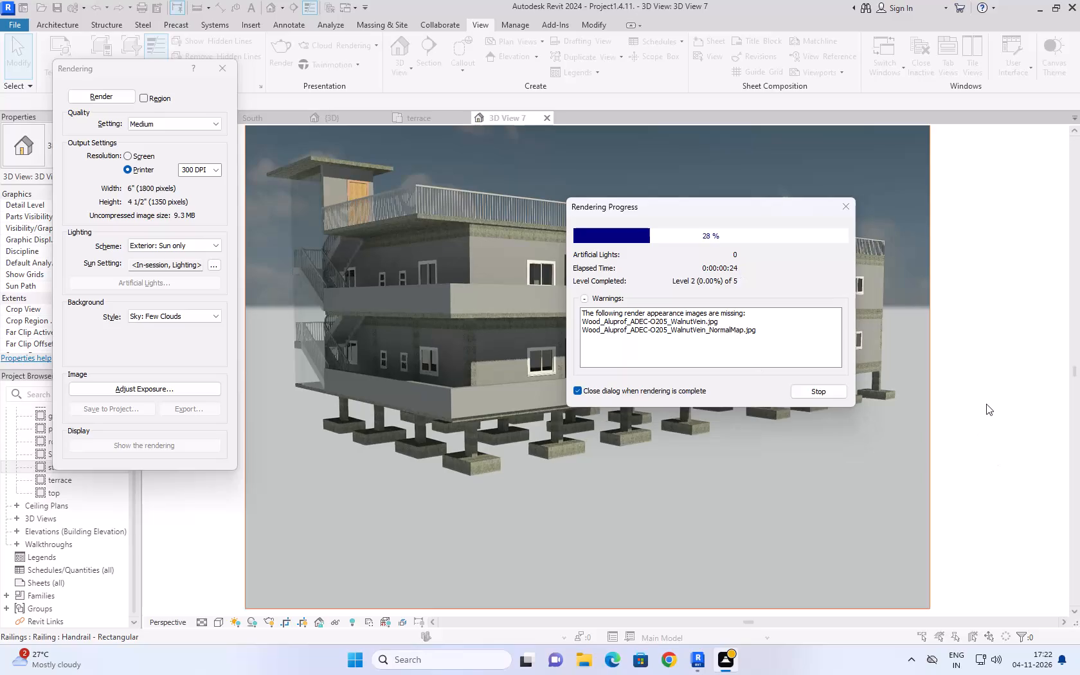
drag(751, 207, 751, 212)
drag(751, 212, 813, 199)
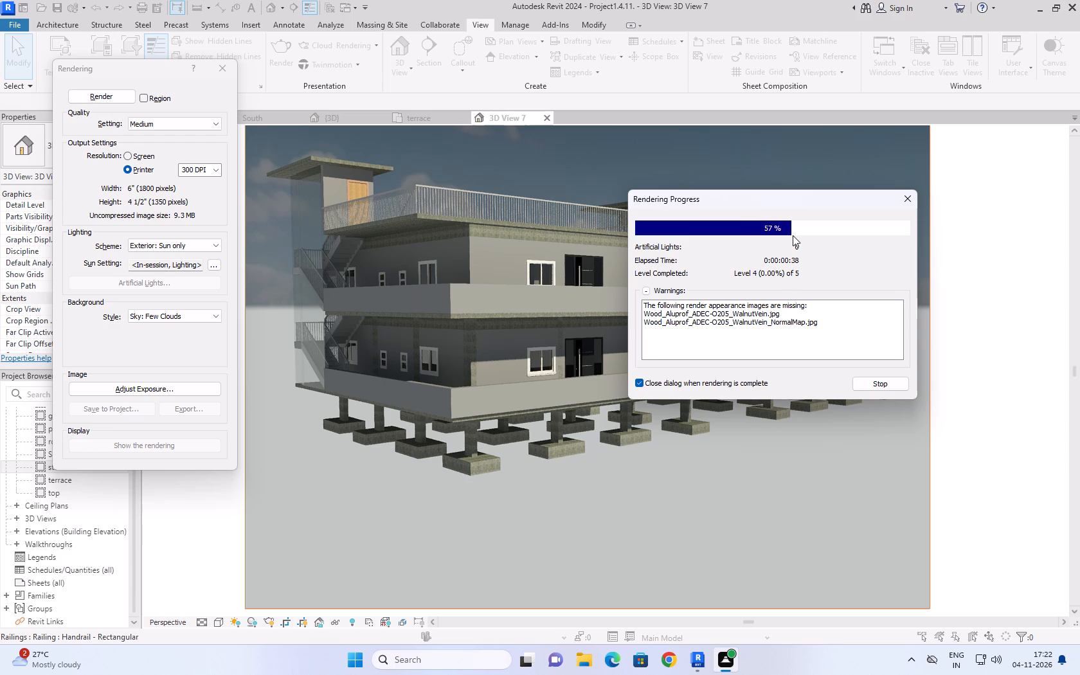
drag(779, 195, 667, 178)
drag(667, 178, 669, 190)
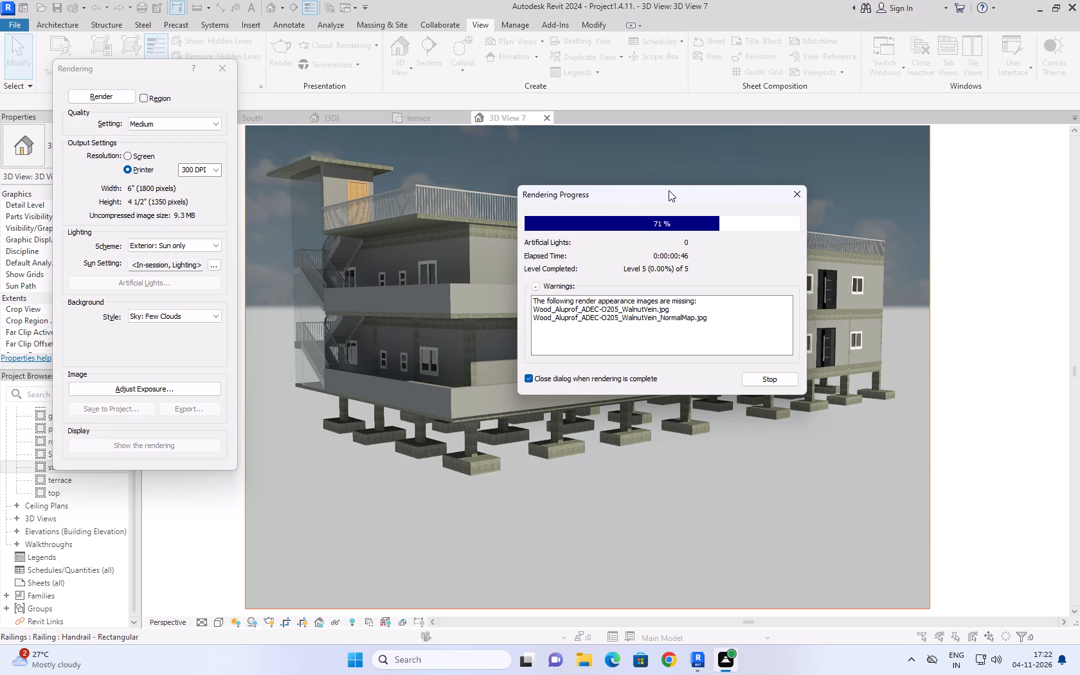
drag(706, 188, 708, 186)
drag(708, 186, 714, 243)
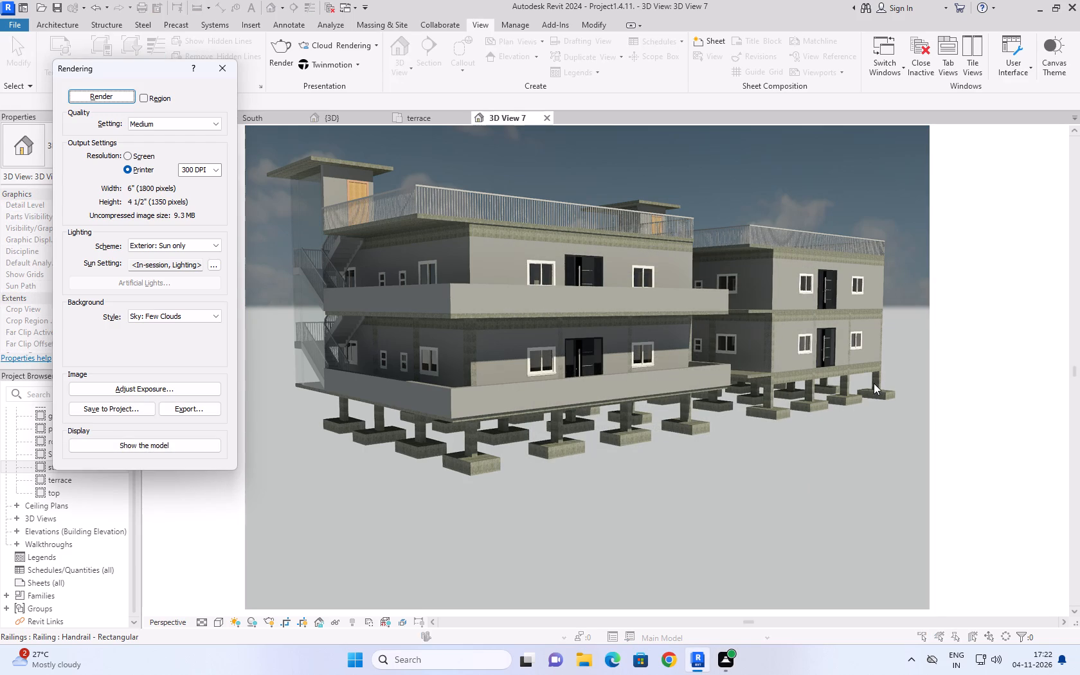
Examine the finished northeast render up close, checking the near building's doors and windows, external staircase, balconies, footings and overall framing.
scroll(539, 269, up, 3)
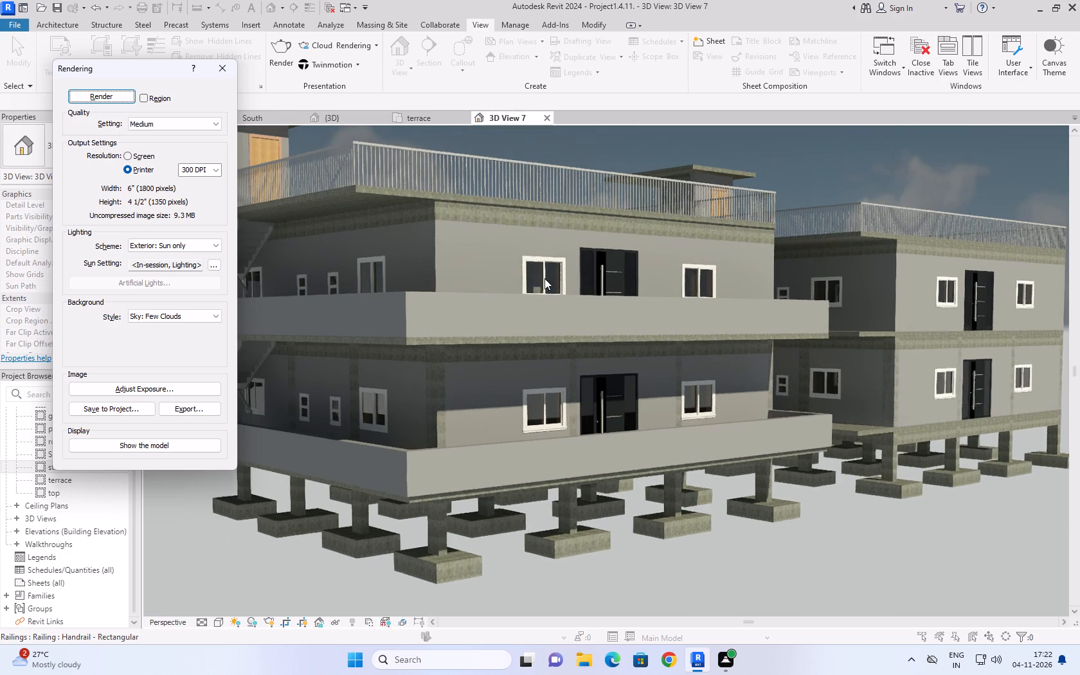
scroll(609, 411, up, 10)
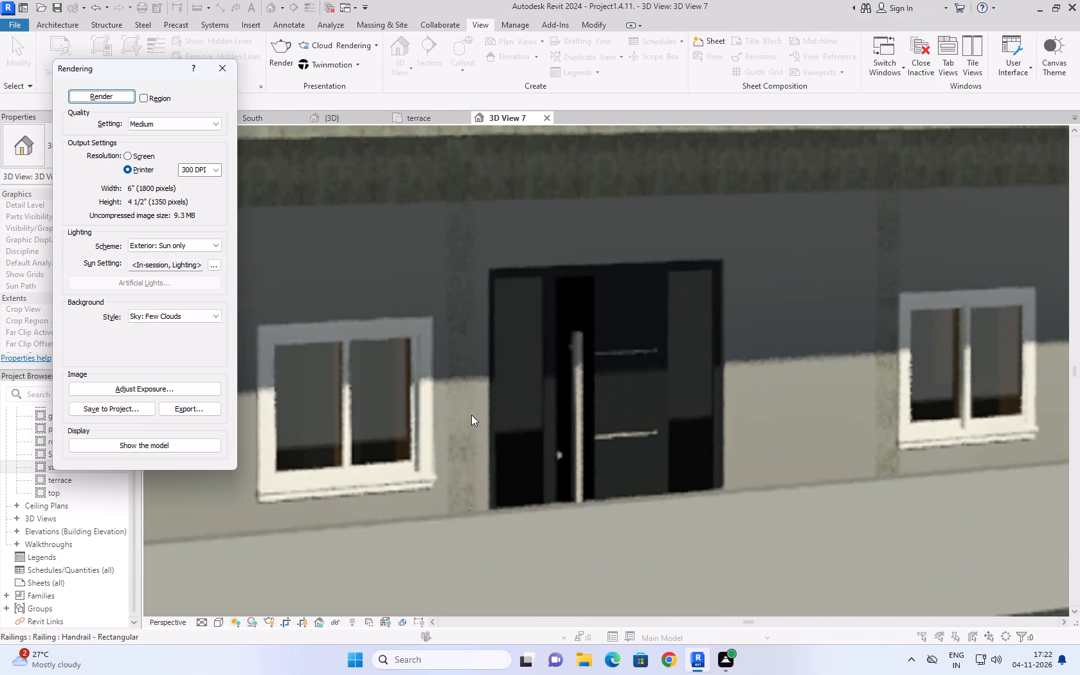
scroll(626, 278, down, 14)
scroll(429, 255, up, 6)
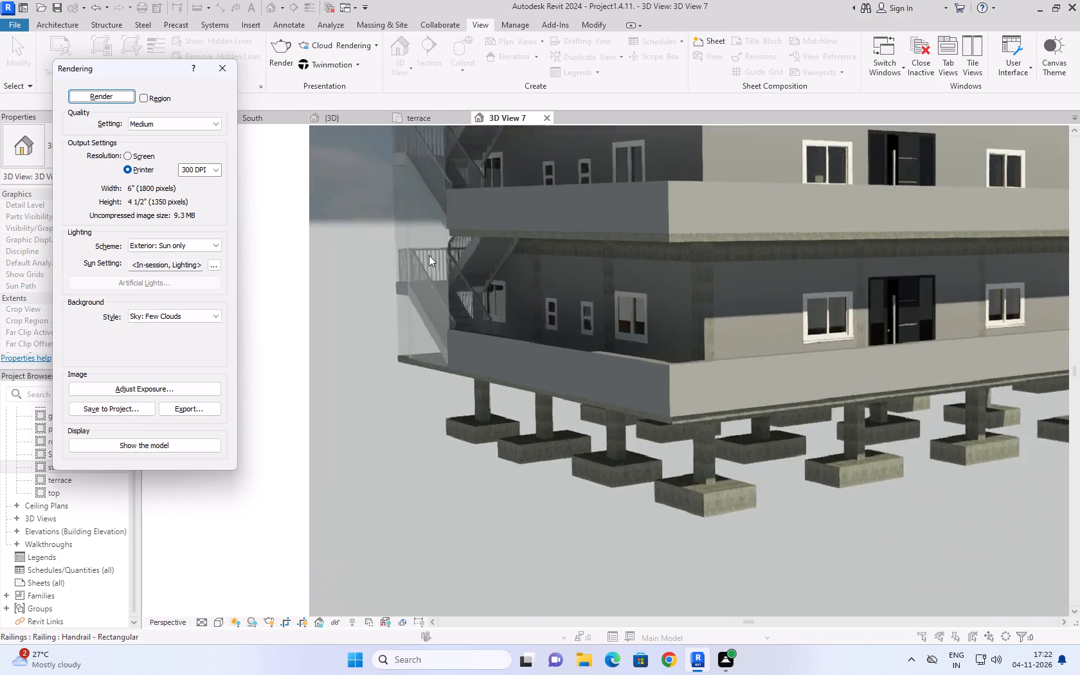
scroll(429, 255, up, 4)
scroll(517, 323, up, 9)
scroll(528, 330, down, 7)
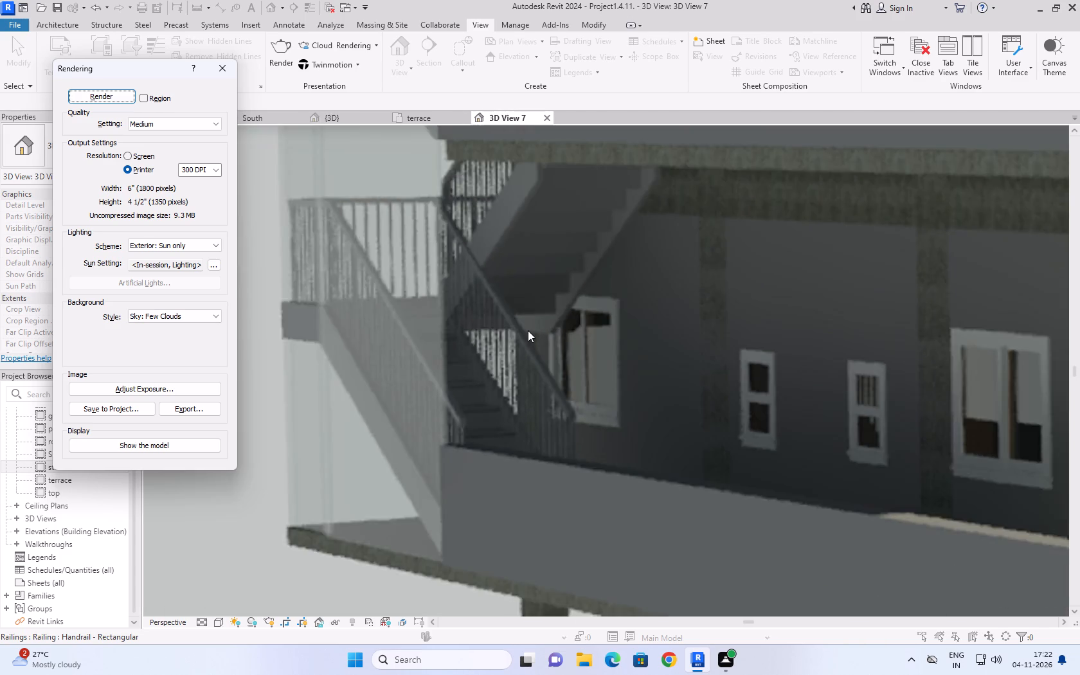
scroll(528, 330, down, 17)
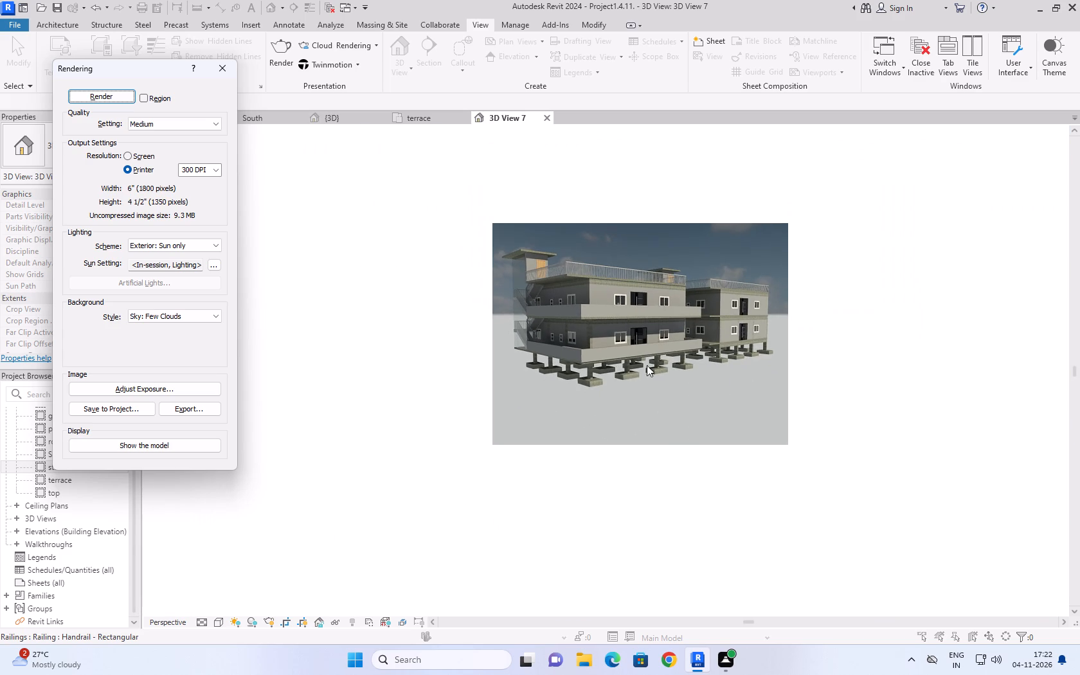
scroll(786, 257, up, 3)
scroll(704, 341, up, 4)
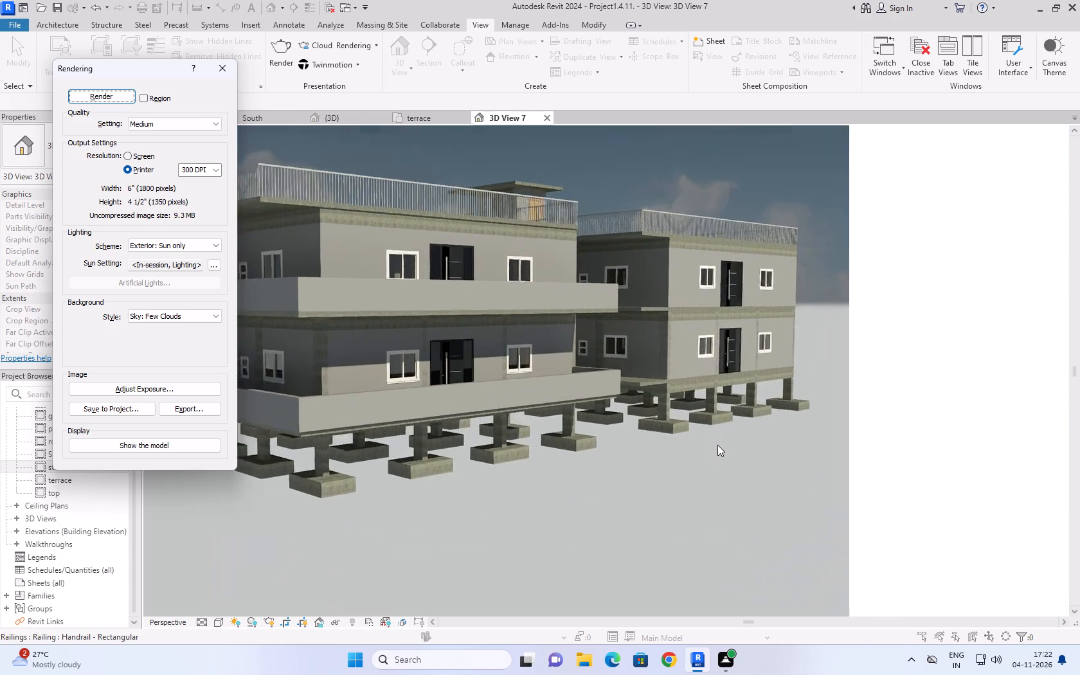
scroll(717, 445, up, 2)
scroll(718, 446, down, 8)
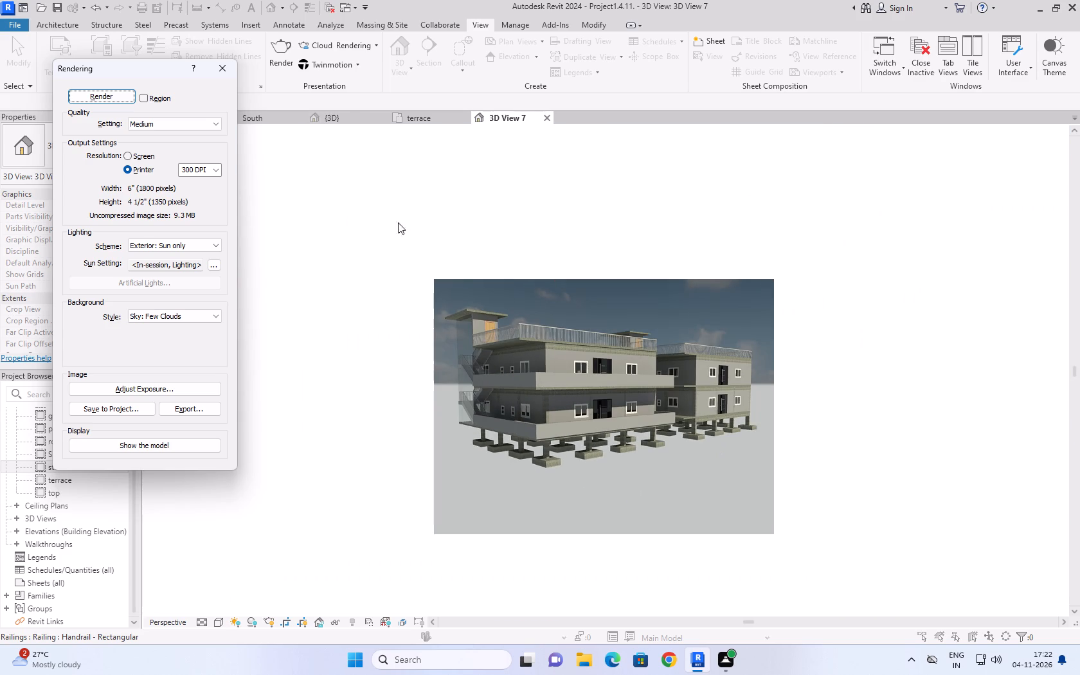
Leave the rendering settings and close the northeast camera view.
click(221, 67)
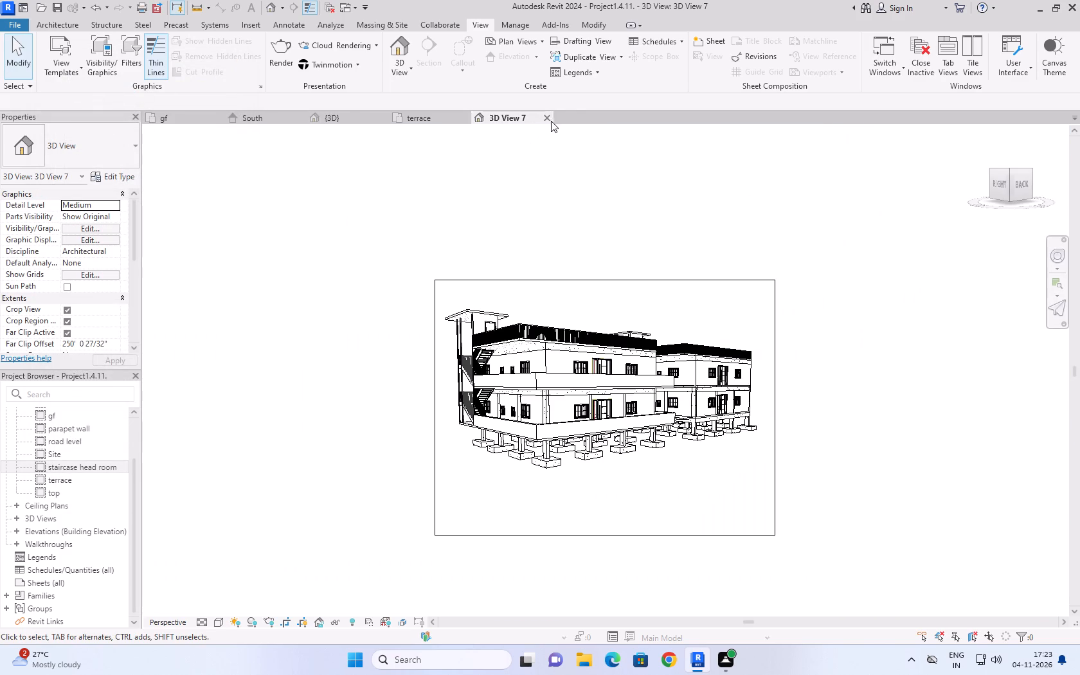
click(551, 118)
Compare the outlines of the two buildings in the gf plan, especially along their north and east sides.
click(541, 271)
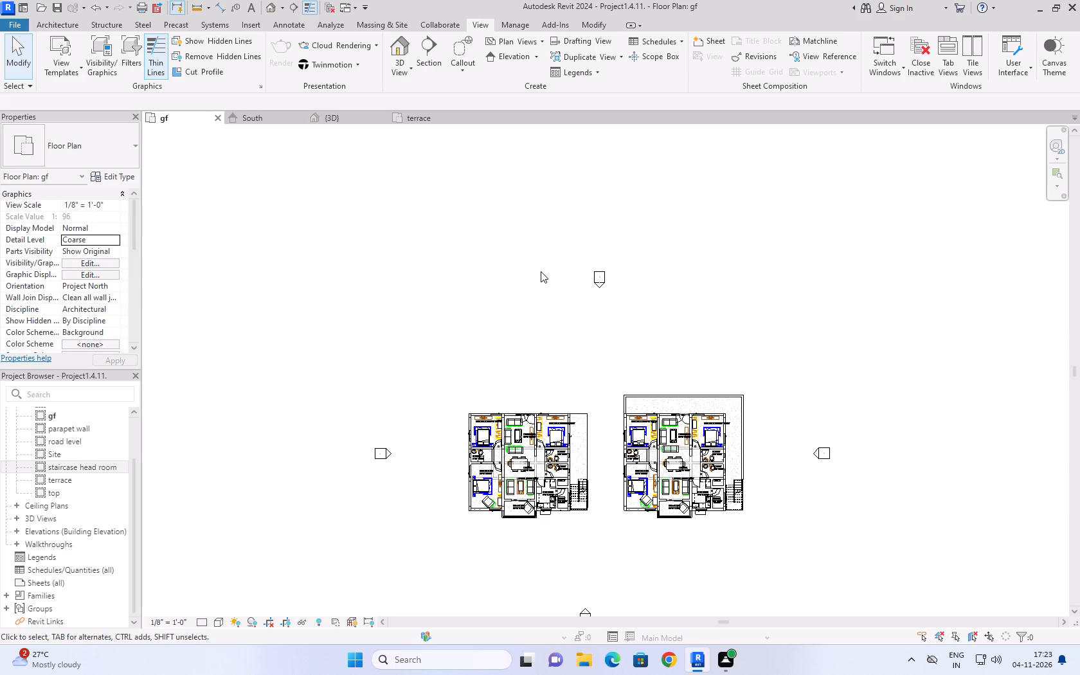
scroll(542, 450, up, 6)
scroll(642, 247, down, 4)
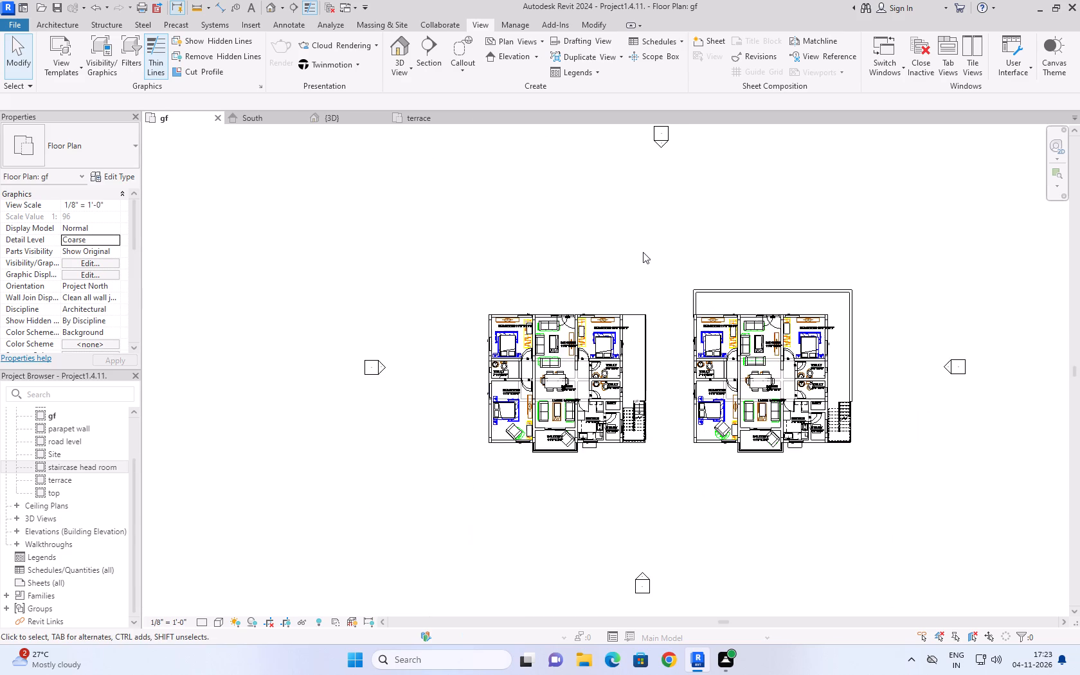
scroll(643, 423, up, 5)
scroll(663, 411, down, 3)
scroll(703, 256, up, 2)
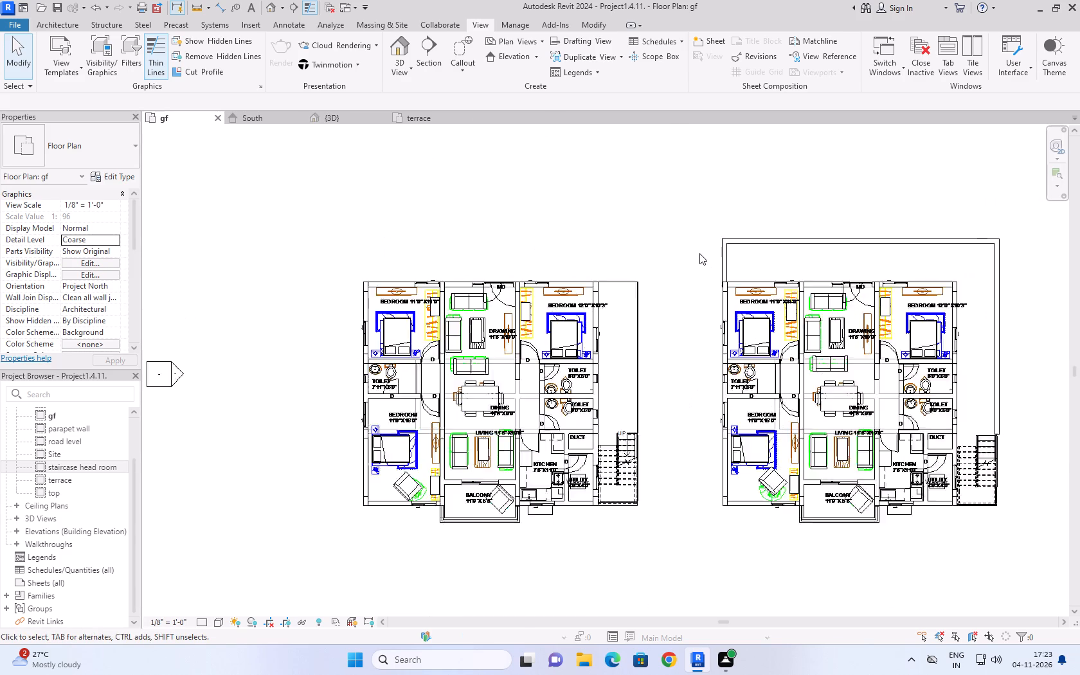
scroll(699, 253, up, 2)
Inspect both buildings in the {3D} view, comparing the external staircases and the slabs projecting beyond the walls.
click(345, 121)
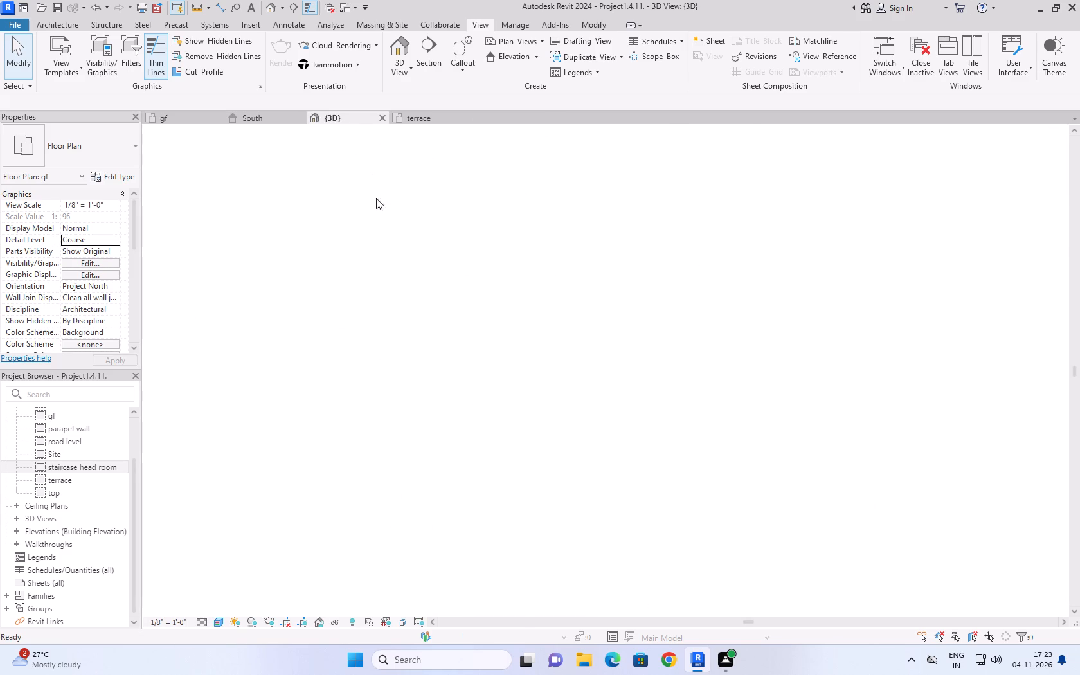
click(568, 478)
click(980, 136)
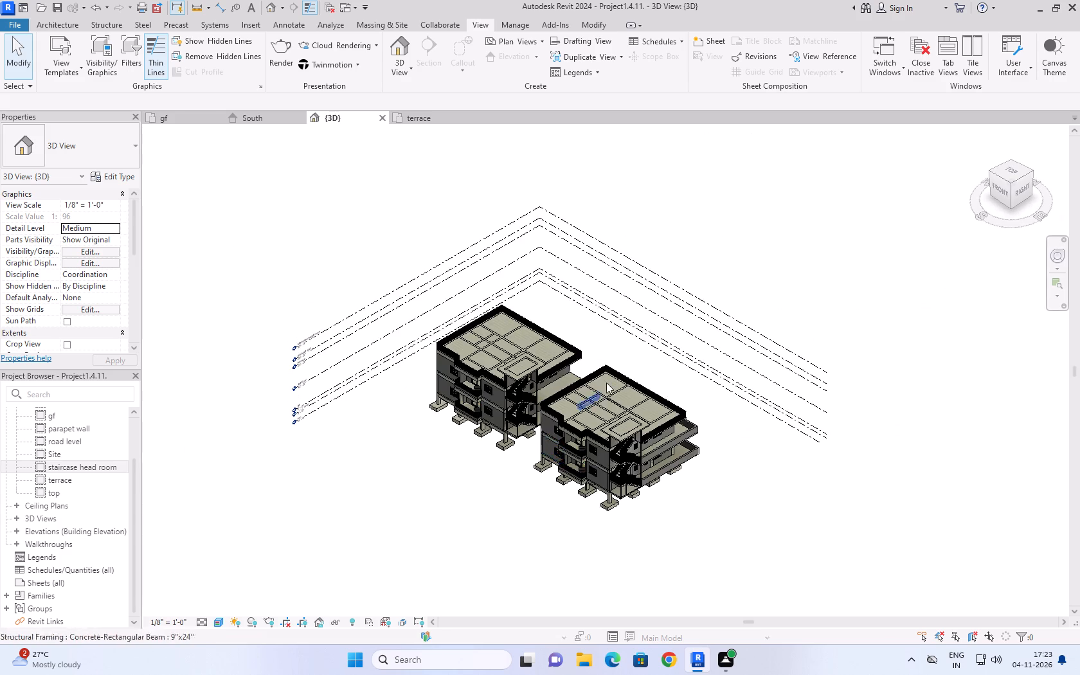
scroll(618, 377, up, 4)
scroll(746, 344, up, 4)
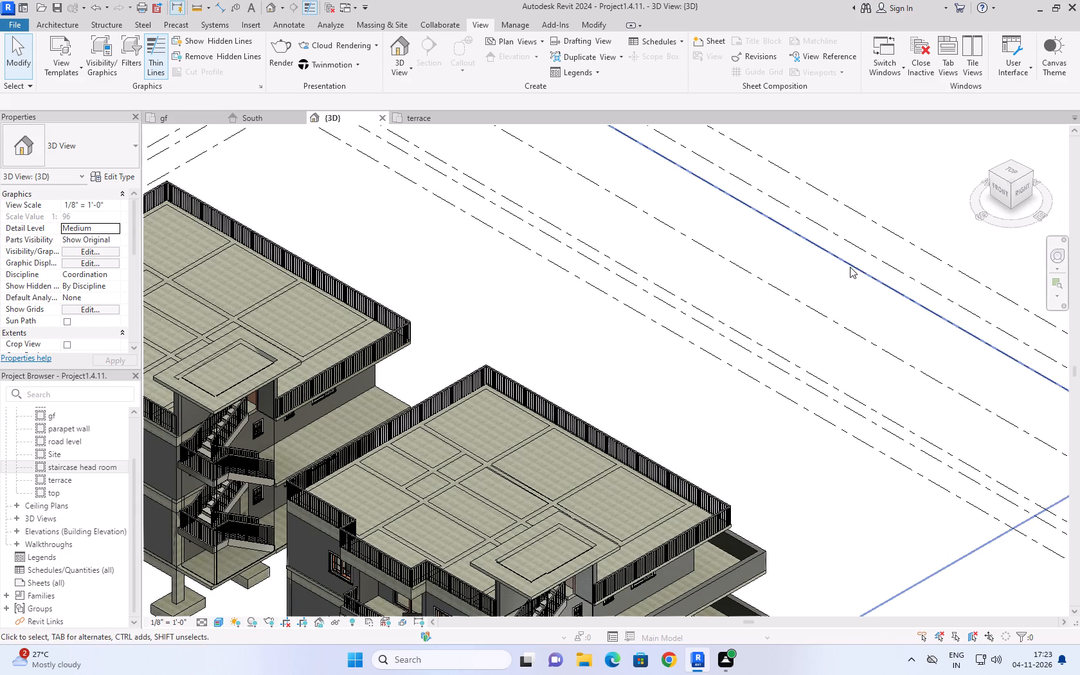
scroll(579, 228, down, 8)
scroll(454, 322, up, 5)
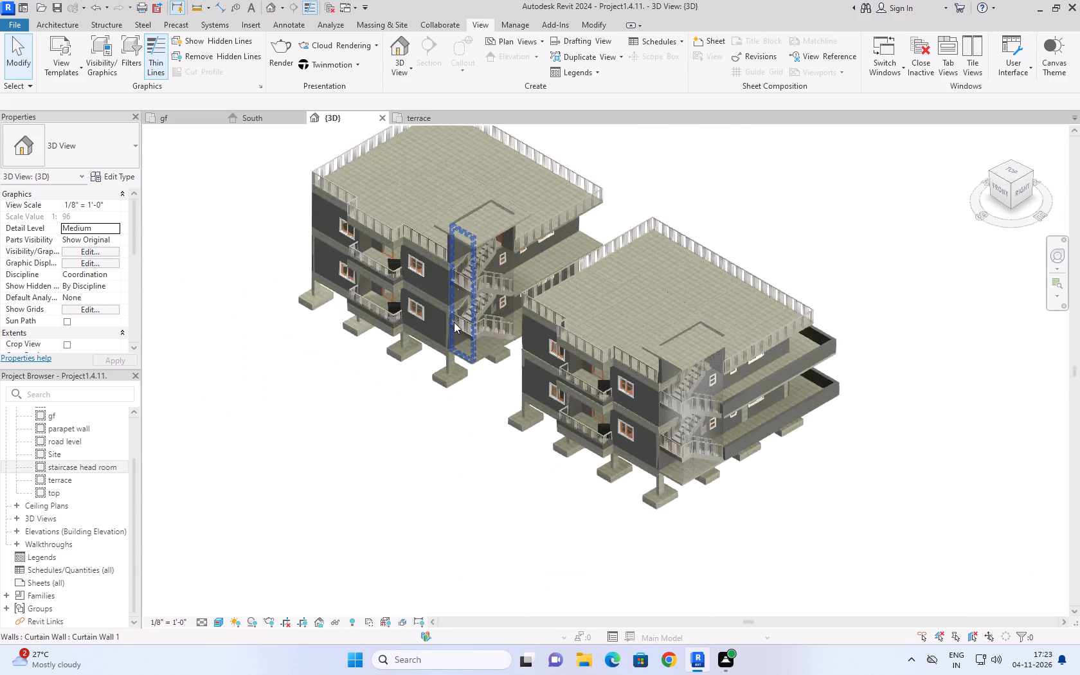
scroll(454, 322, up, 5)
scroll(571, 313, down, 1)
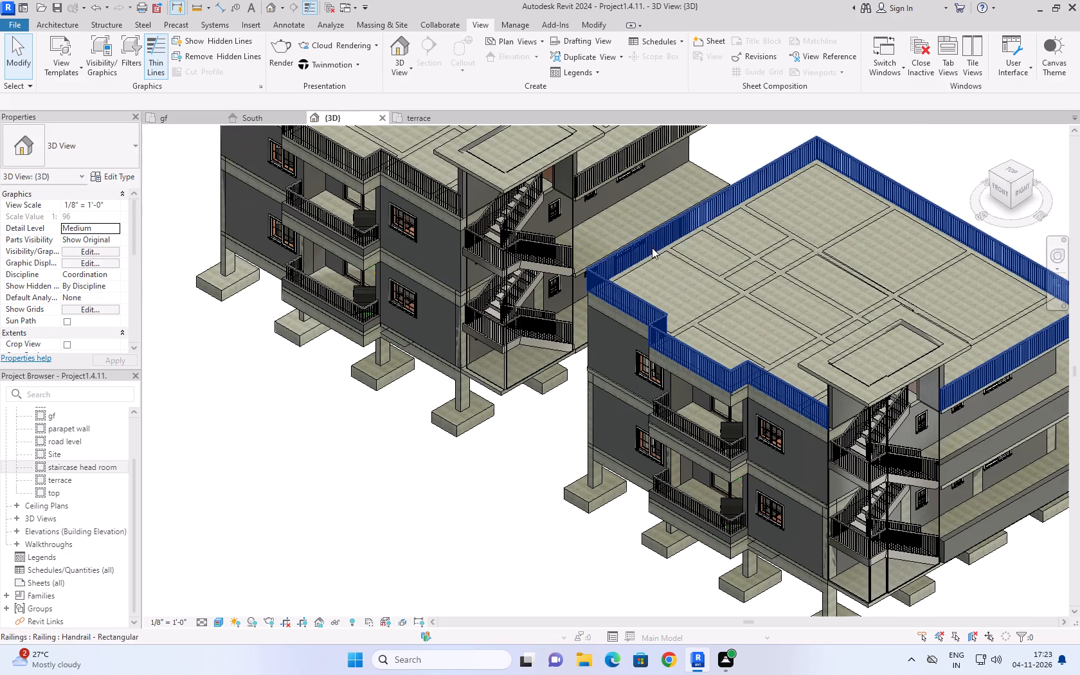
scroll(687, 181, down, 4)
scroll(667, 192, up, 10)
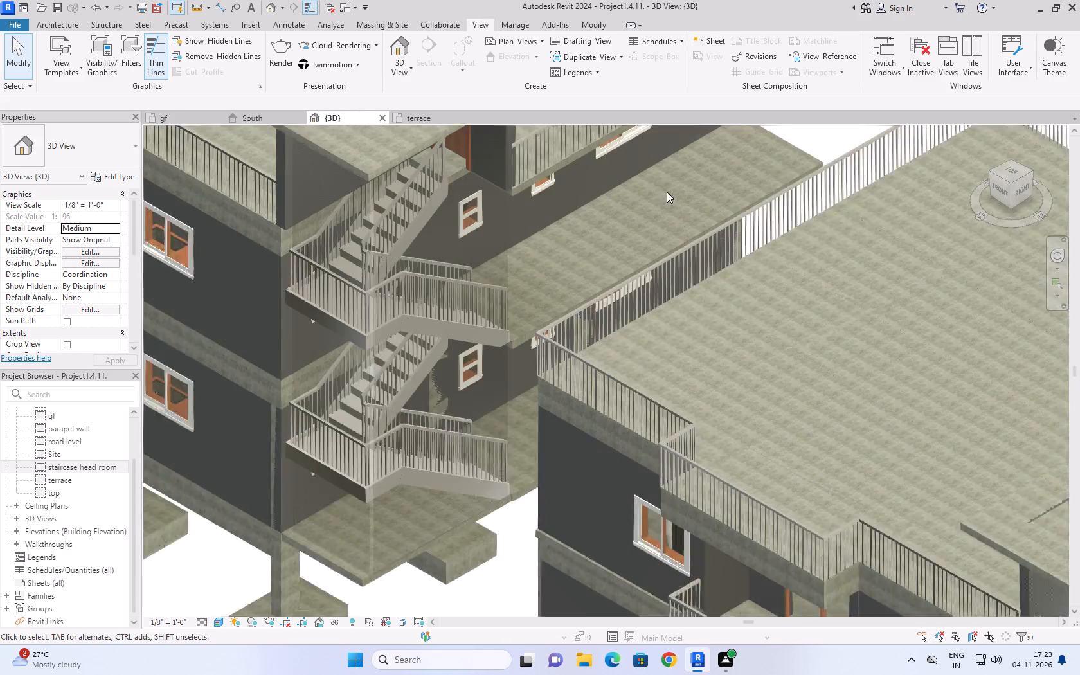
scroll(678, 212, down, 4)
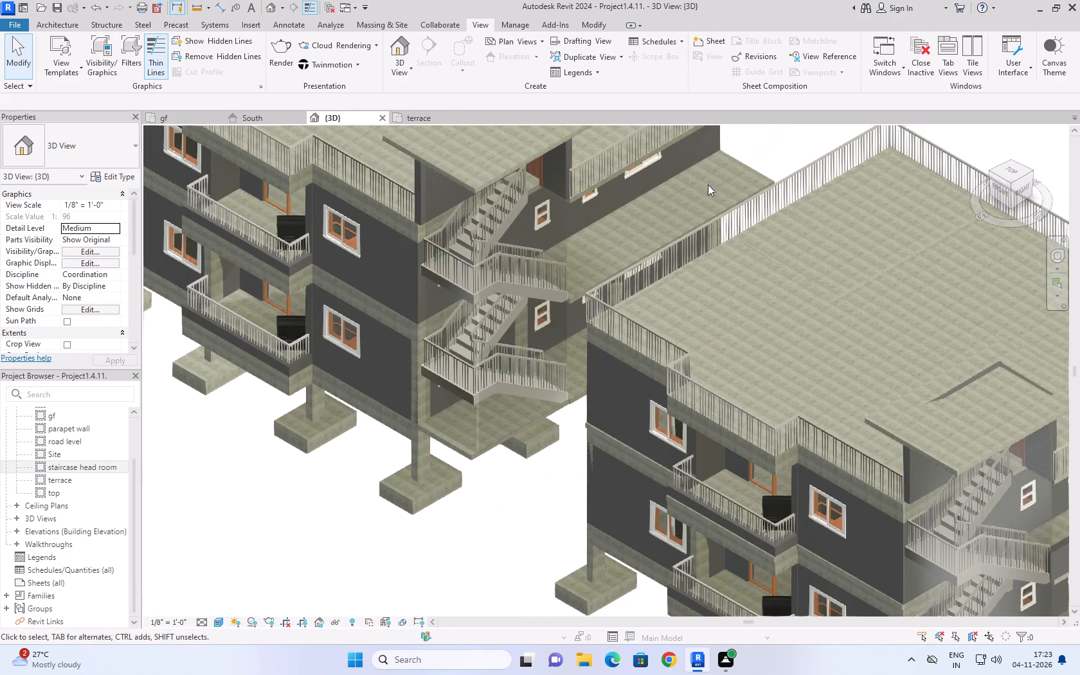
Open the boundary sketch of the western building's 1st floor slab for editing, seen from the top.
click(750, 168)
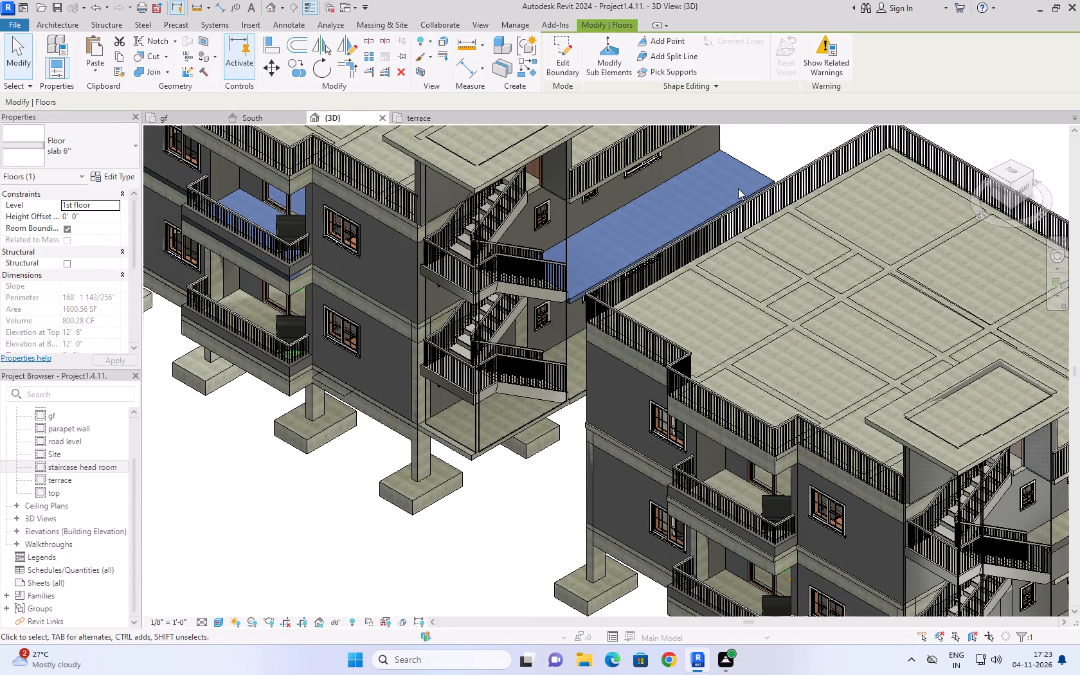
click(1009, 170)
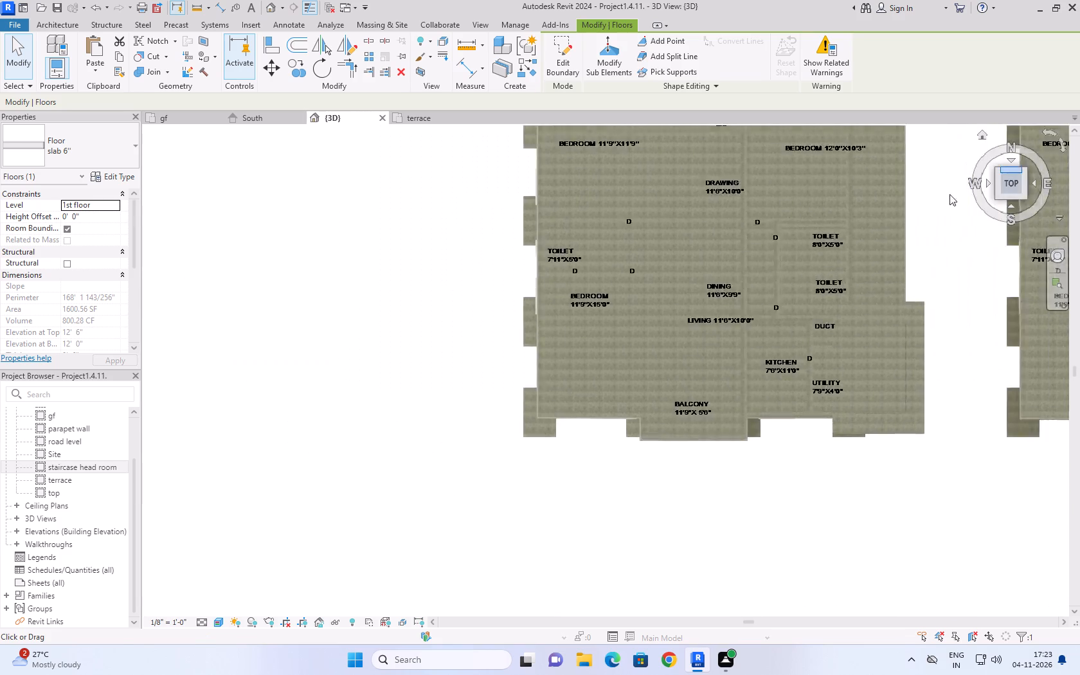
click(563, 66)
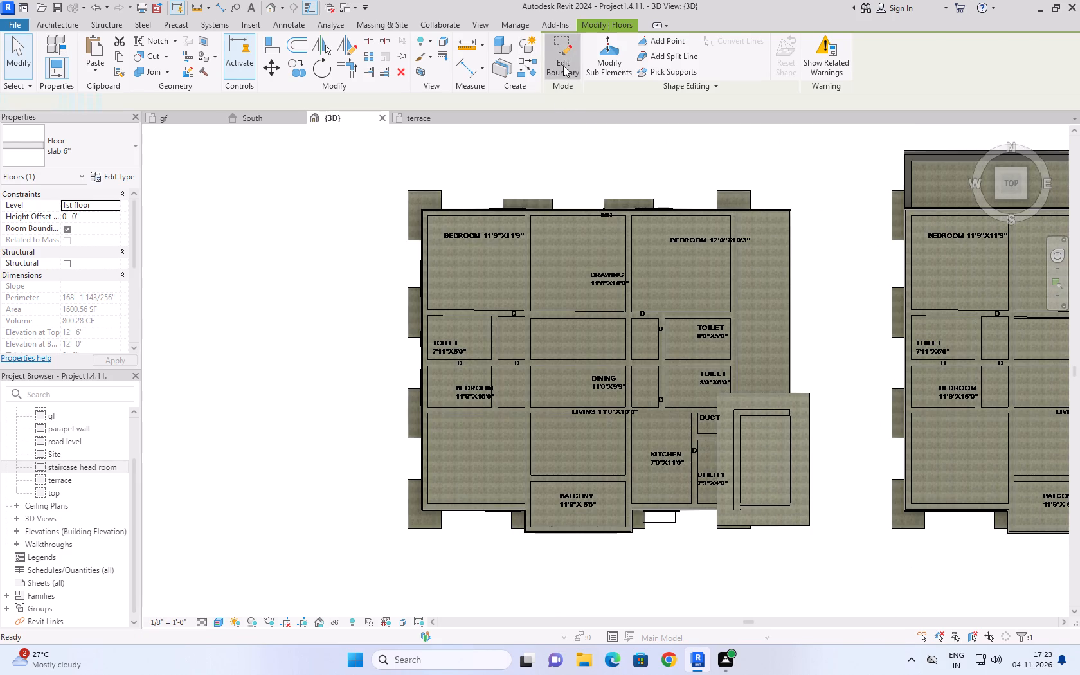
scroll(645, 175, up, 2)
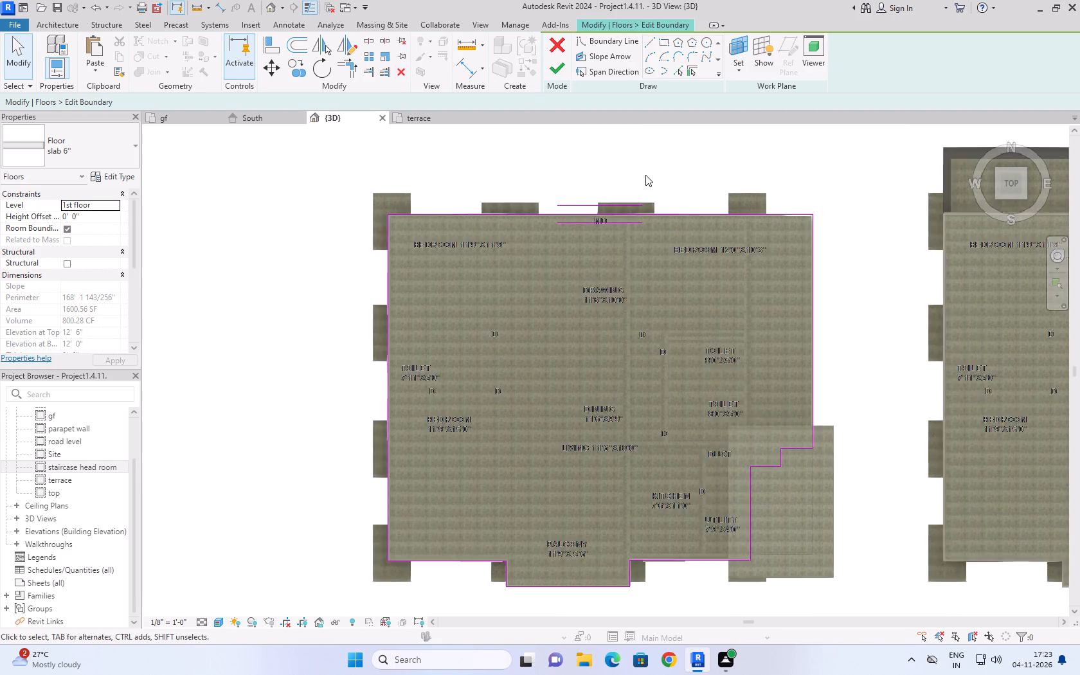
middle_drag(642, 152, 600, 267)
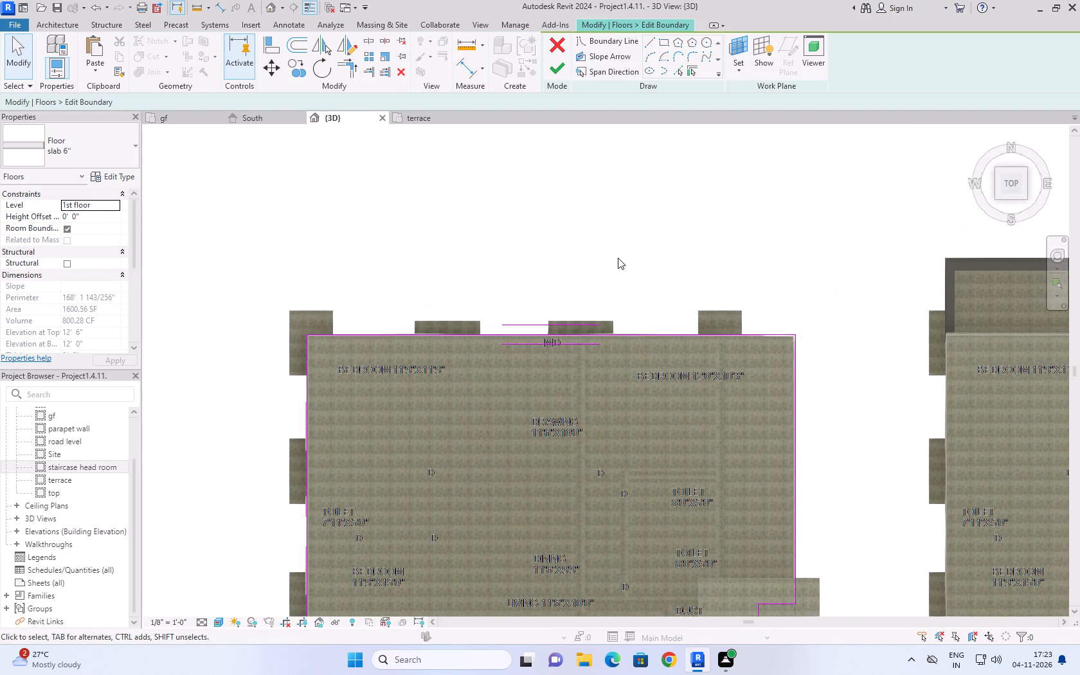
Move the north boundary line of the western building's 1st floor slab about 3 feet outward past the north wall.
click(648, 334)
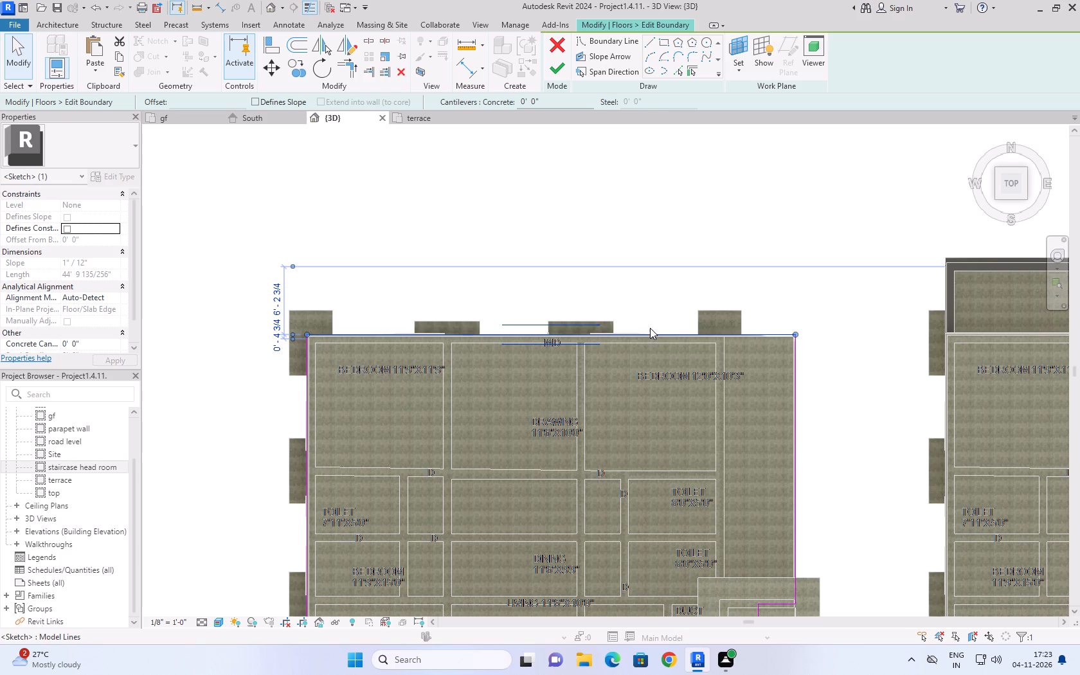
middle_drag(751, 227, 687, 231)
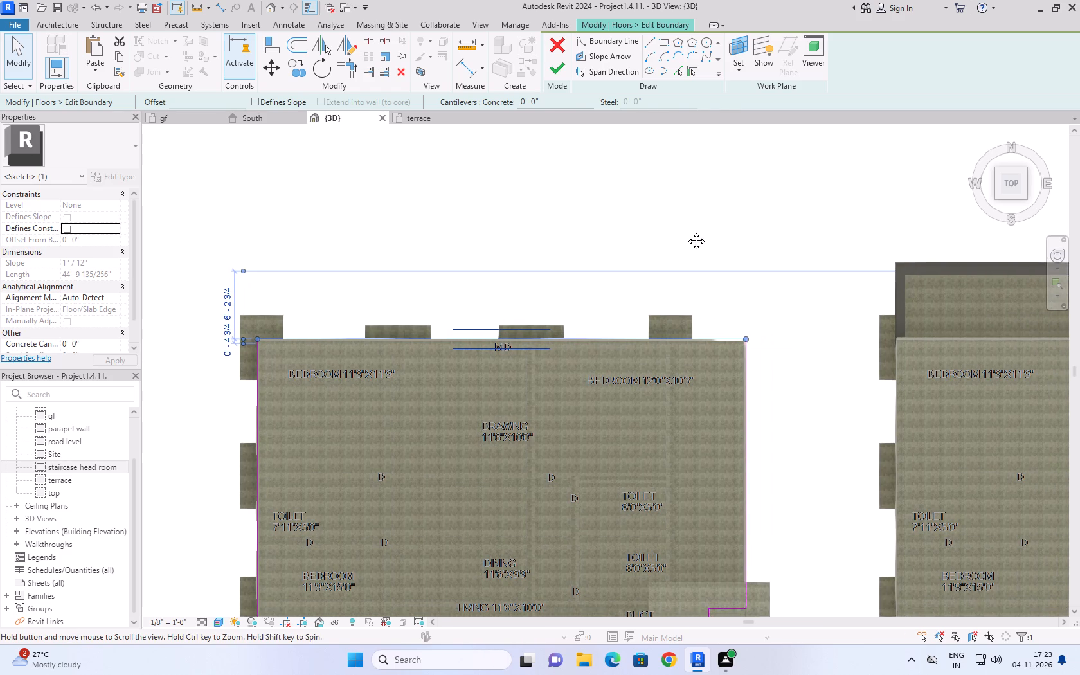
middle_drag(687, 231, 649, 230)
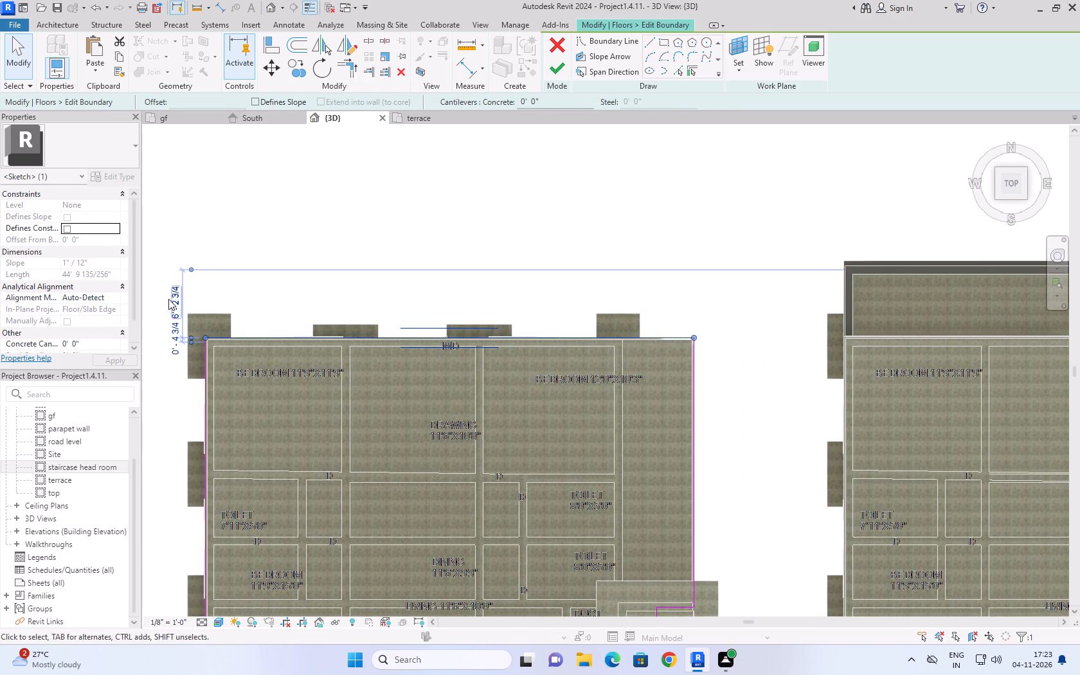
click(172, 302)
scroll(255, 311, down, 2)
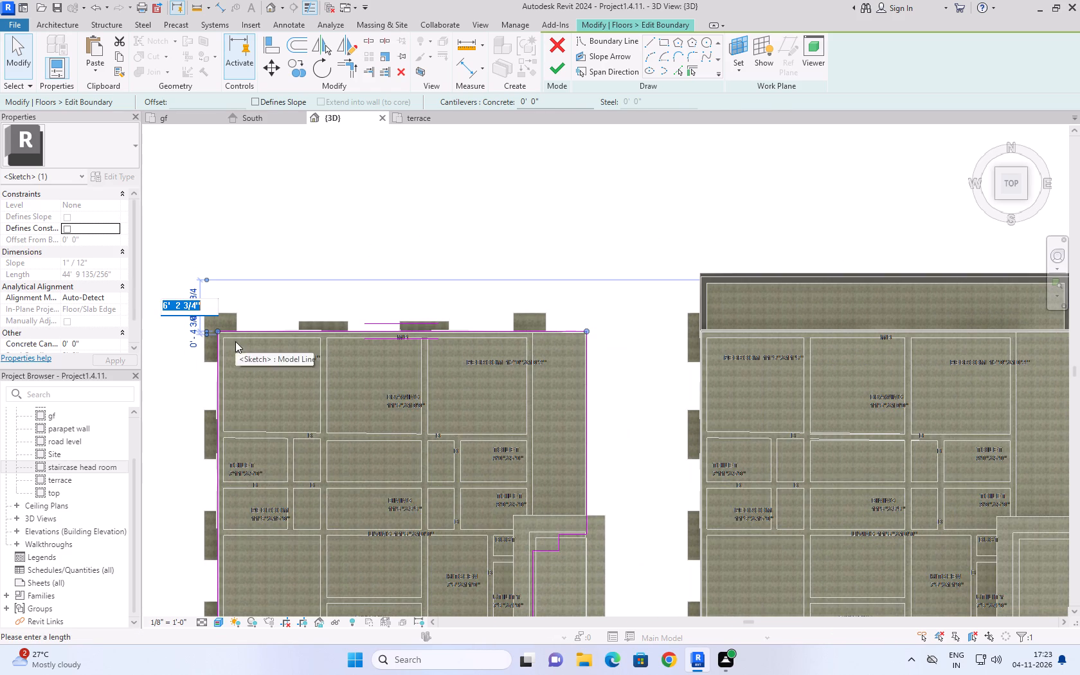
click(295, 194)
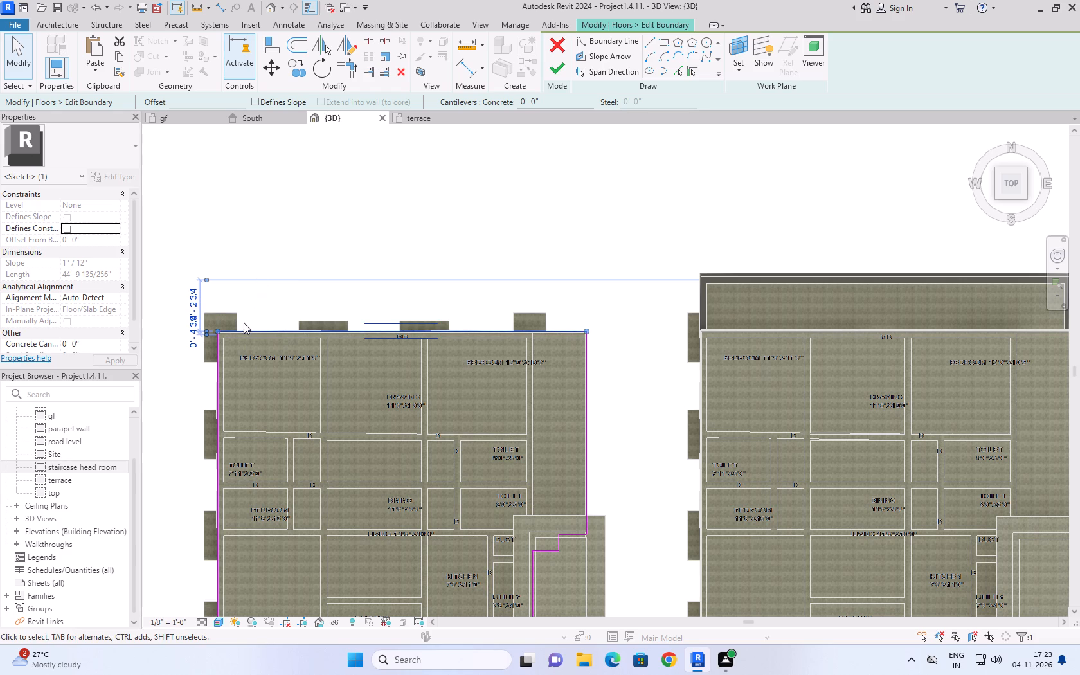
scroll(216, 336, up, 11)
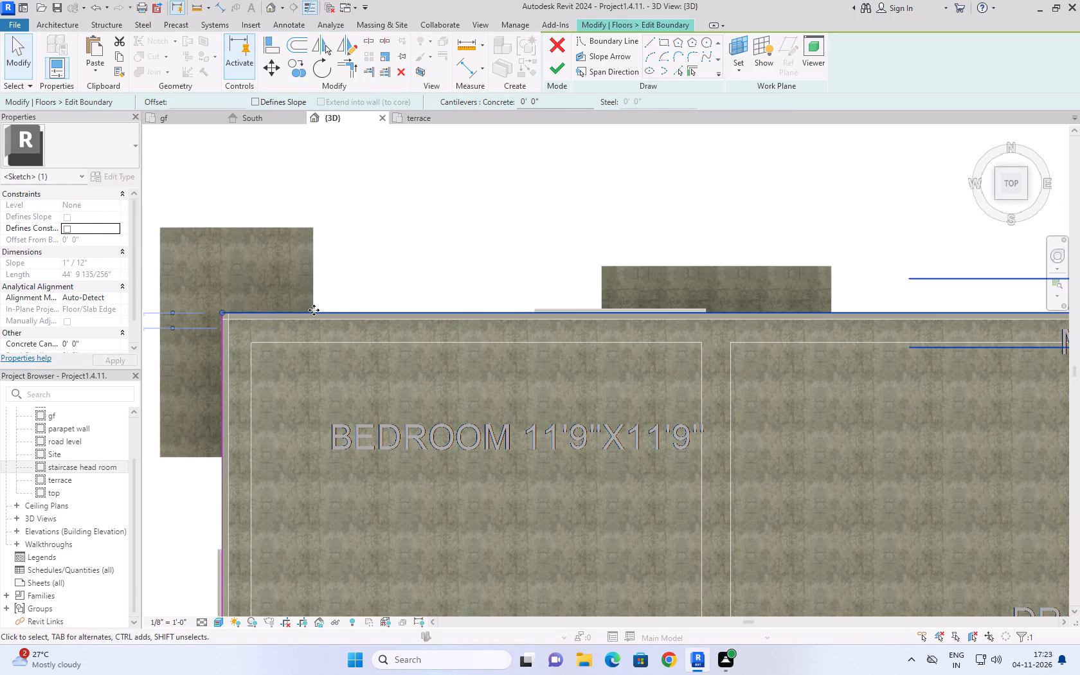
drag(303, 312, 302, 203)
scroll(302, 203, down, 3)
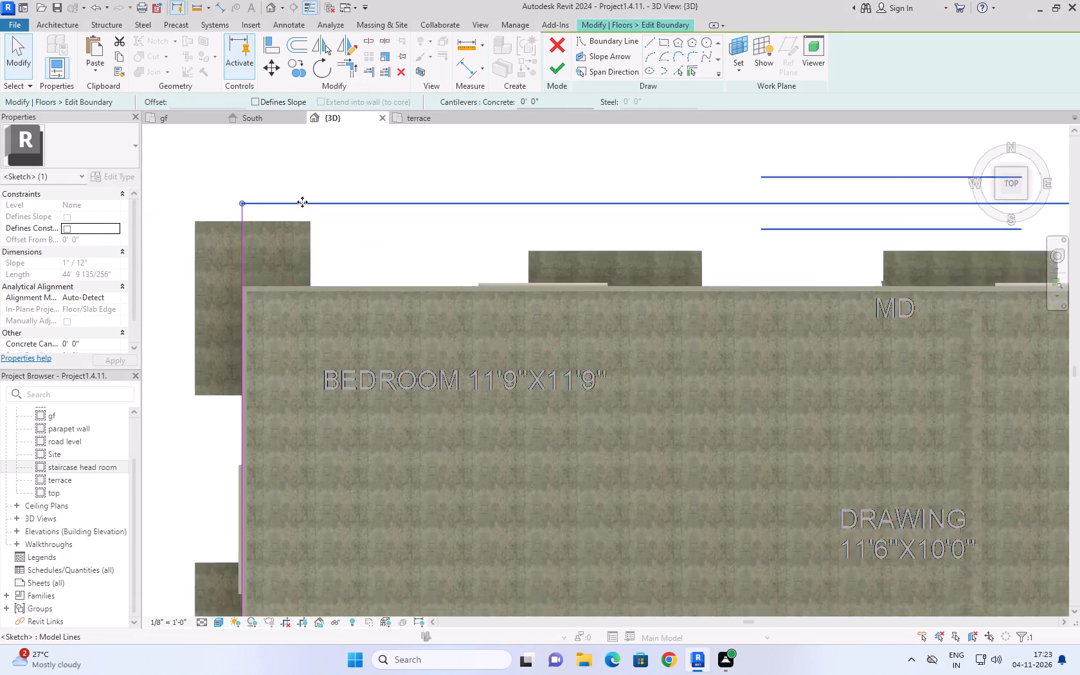
scroll(302, 202, down, 2)
click(309, 206)
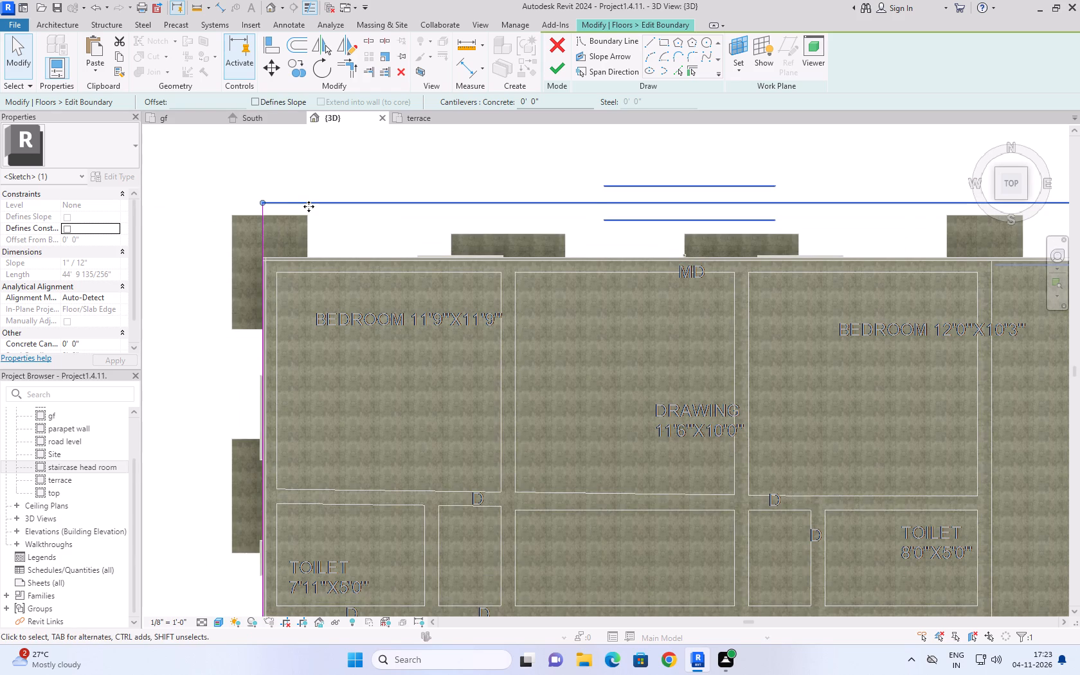
Set the north boundary line's distance from the north wall to 7' and finish the slab boundary edit.
scroll(312, 233, down, 5)
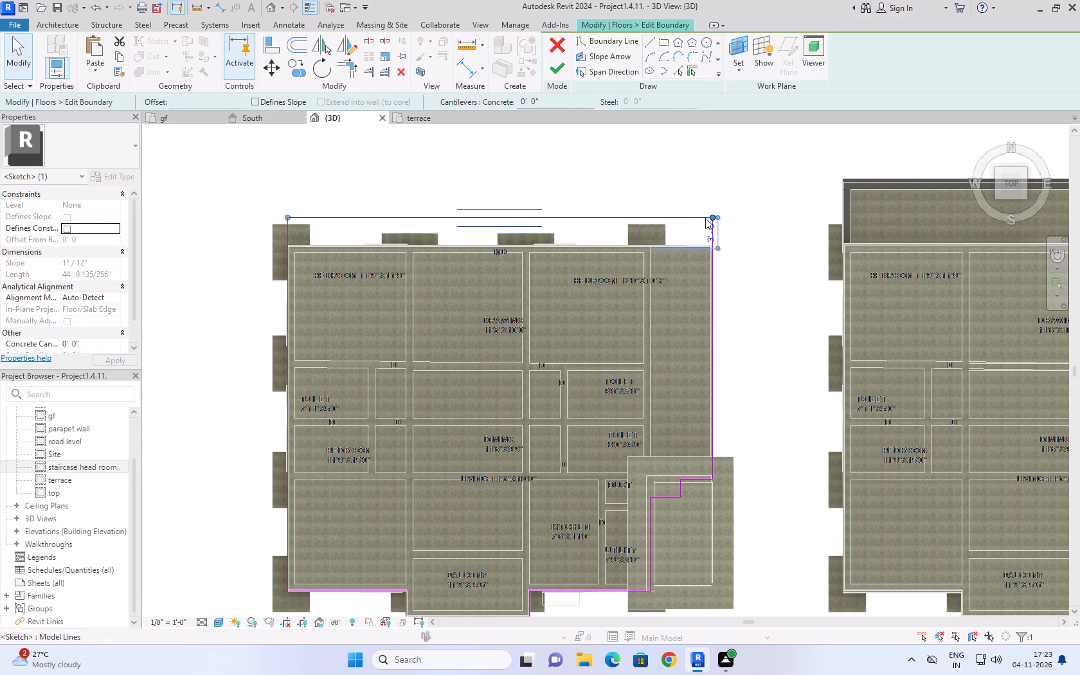
click(710, 231)
text(7')
click(725, 179)
scroll(725, 182, down, 2)
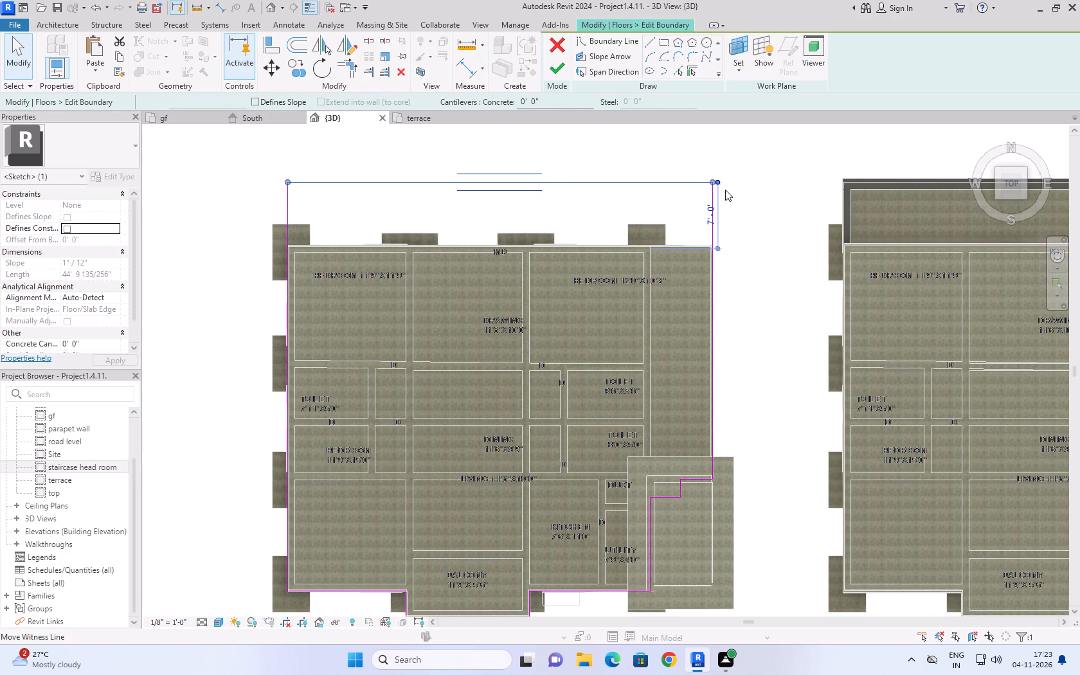
scroll(725, 190, down, 3)
middle_drag(741, 177, 697, 339)
click(652, 230)
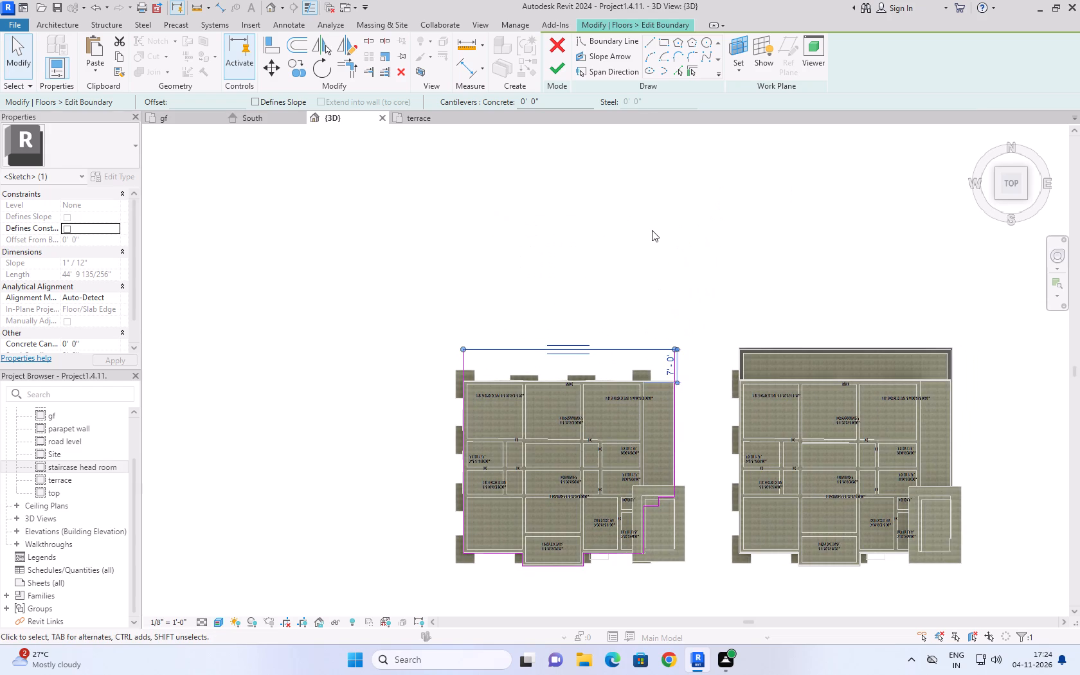
scroll(686, 507, up, 5)
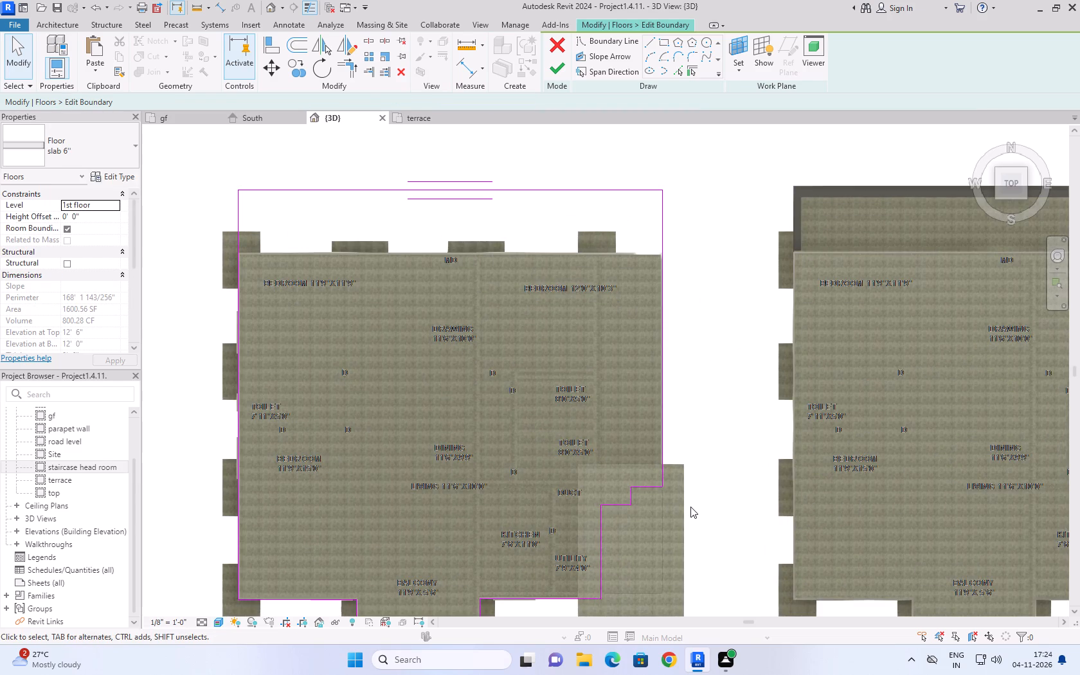
scroll(624, 208, down, 4)
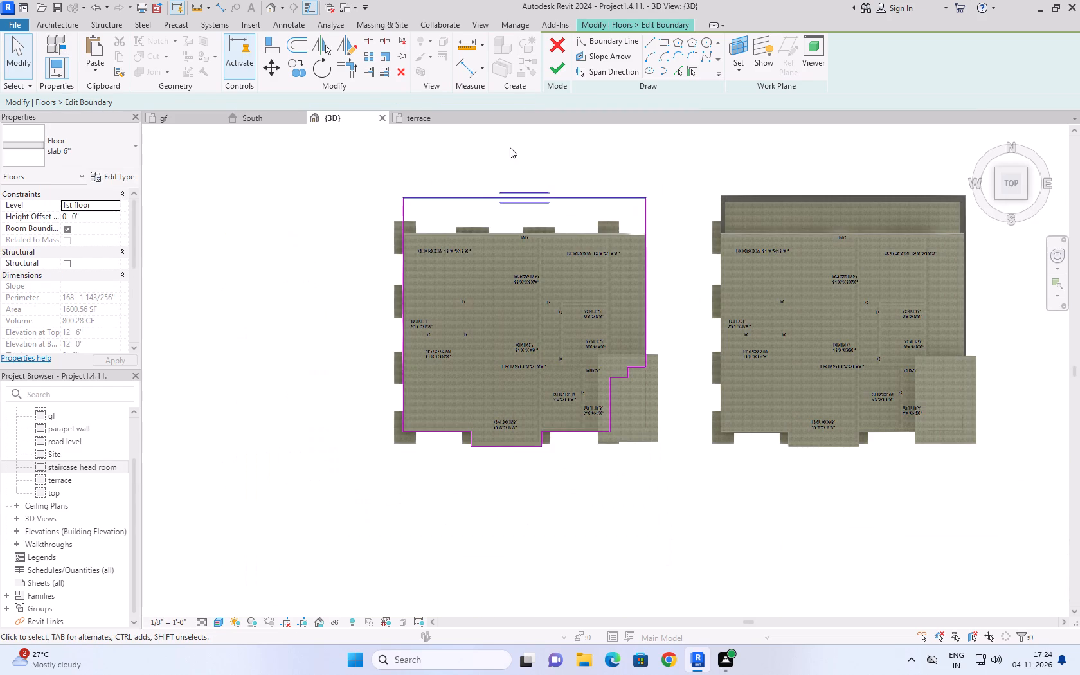
click(552, 72)
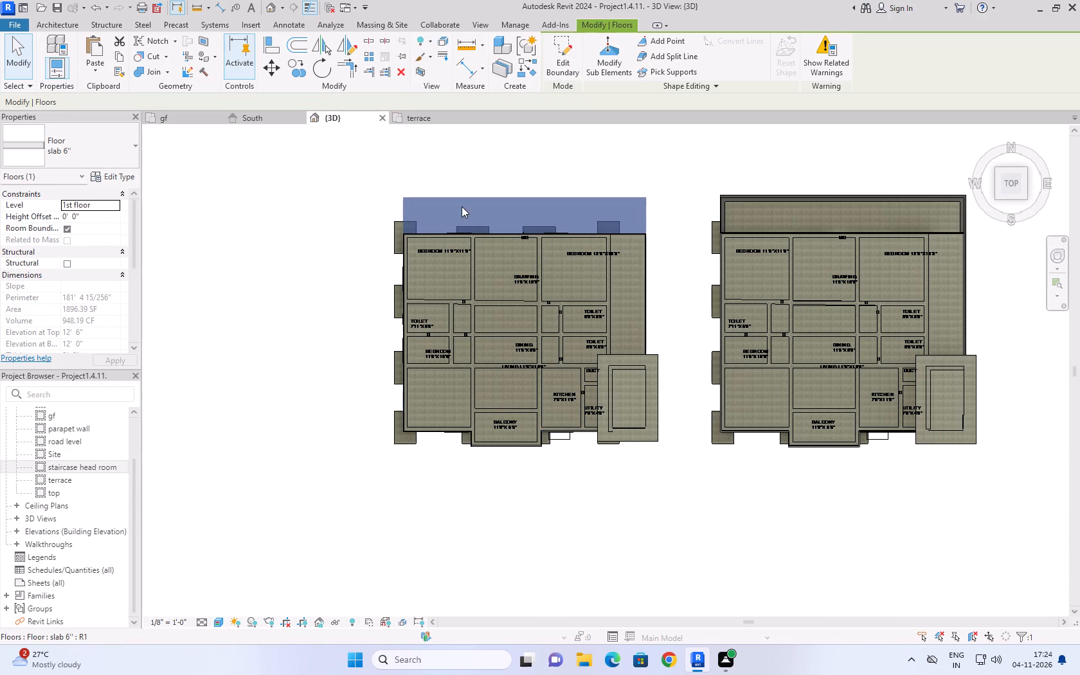
click(366, 217)
Check the western building's extended 1st floor slab in the home 3D view and in its boundary sketch seen from above.
scroll(402, 160, up, 3)
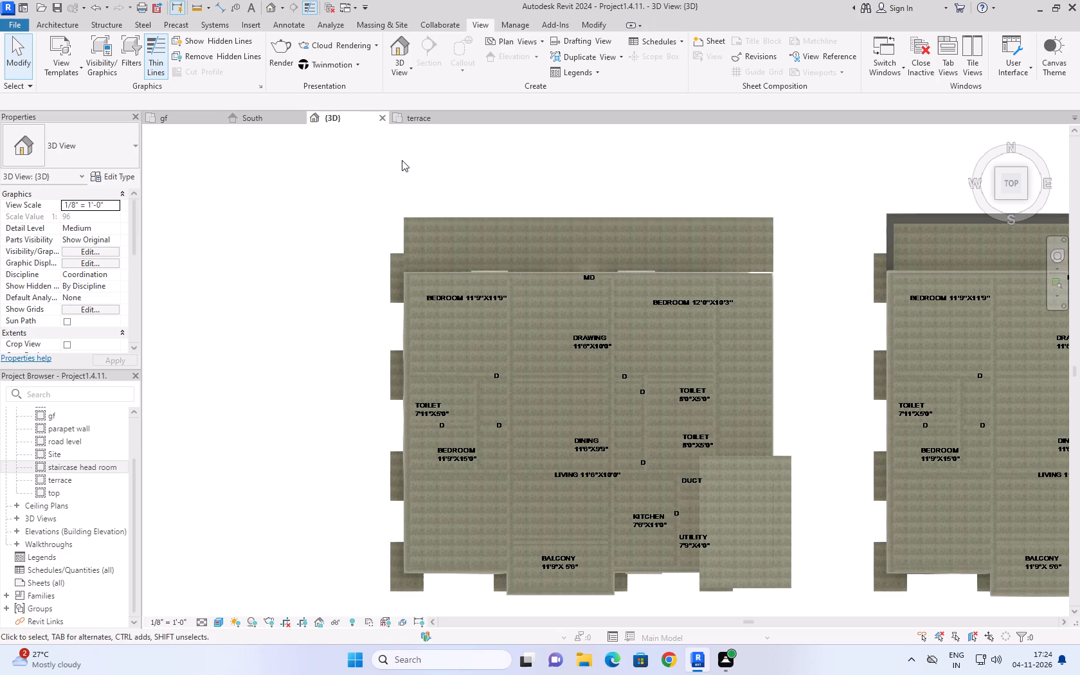
click(439, 116)
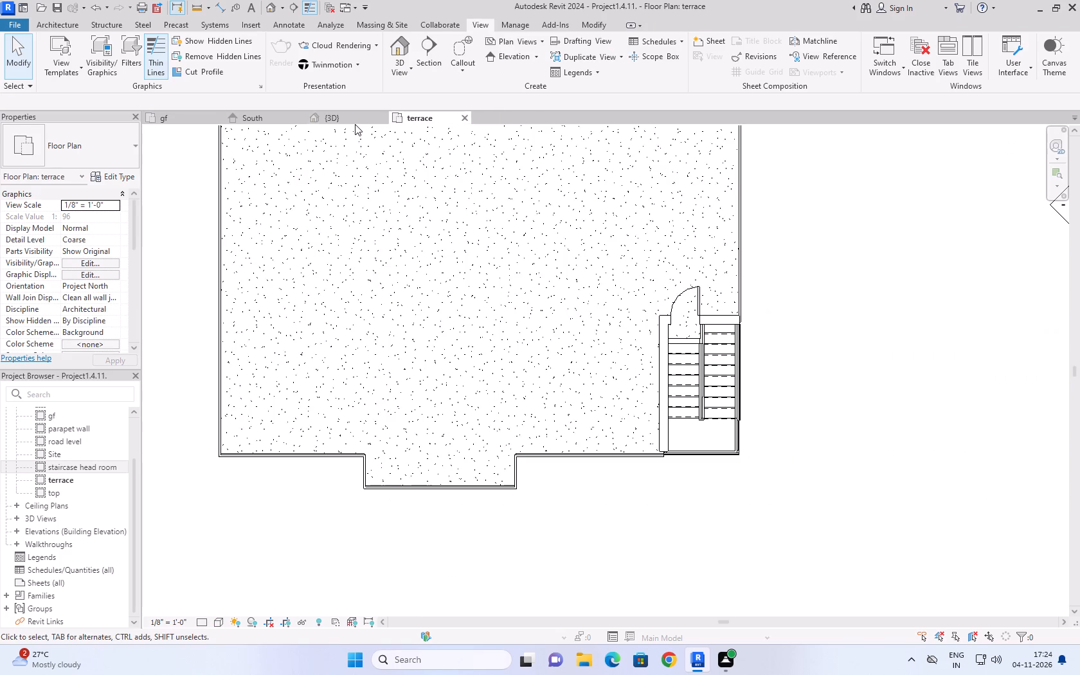
click(355, 124)
click(983, 138)
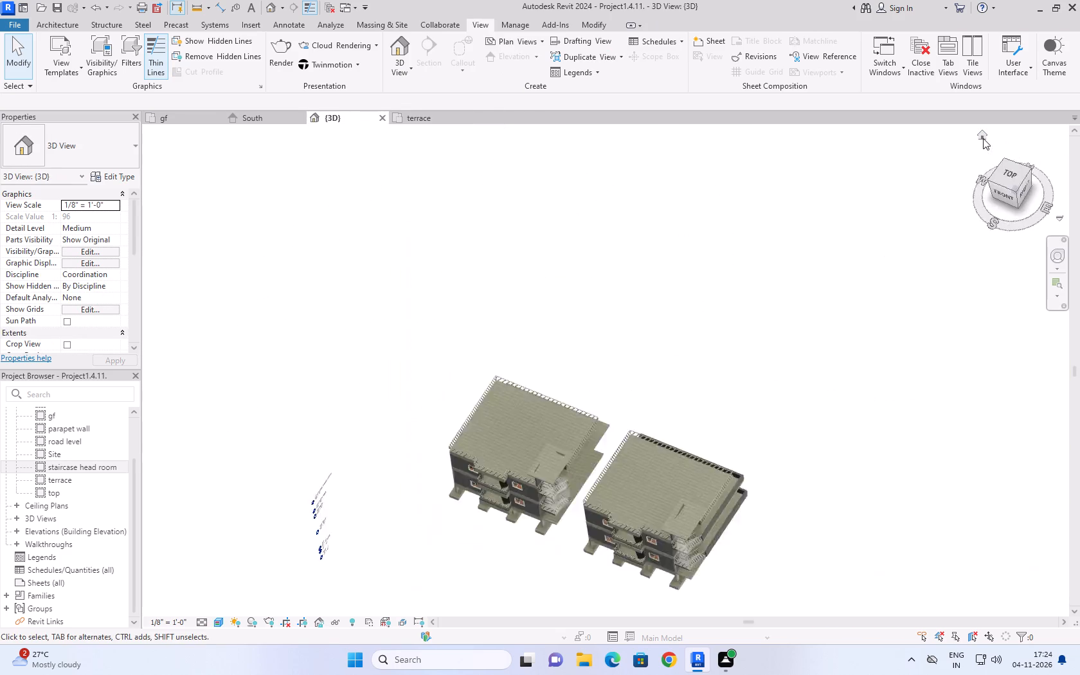
scroll(636, 360, up, 10)
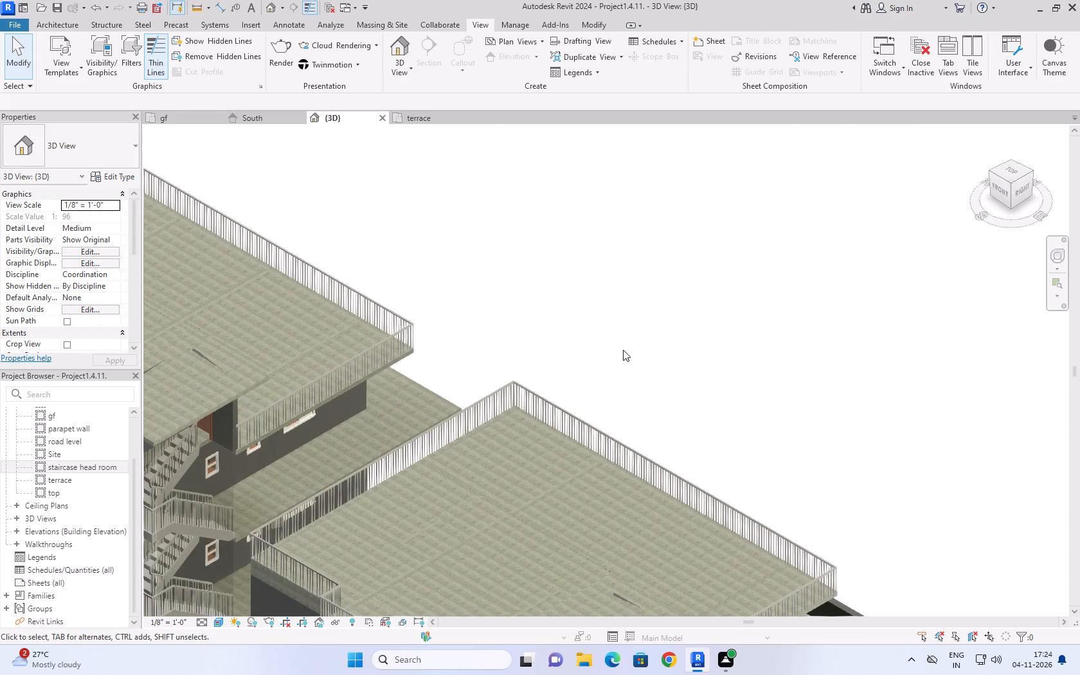
scroll(579, 272, down, 3)
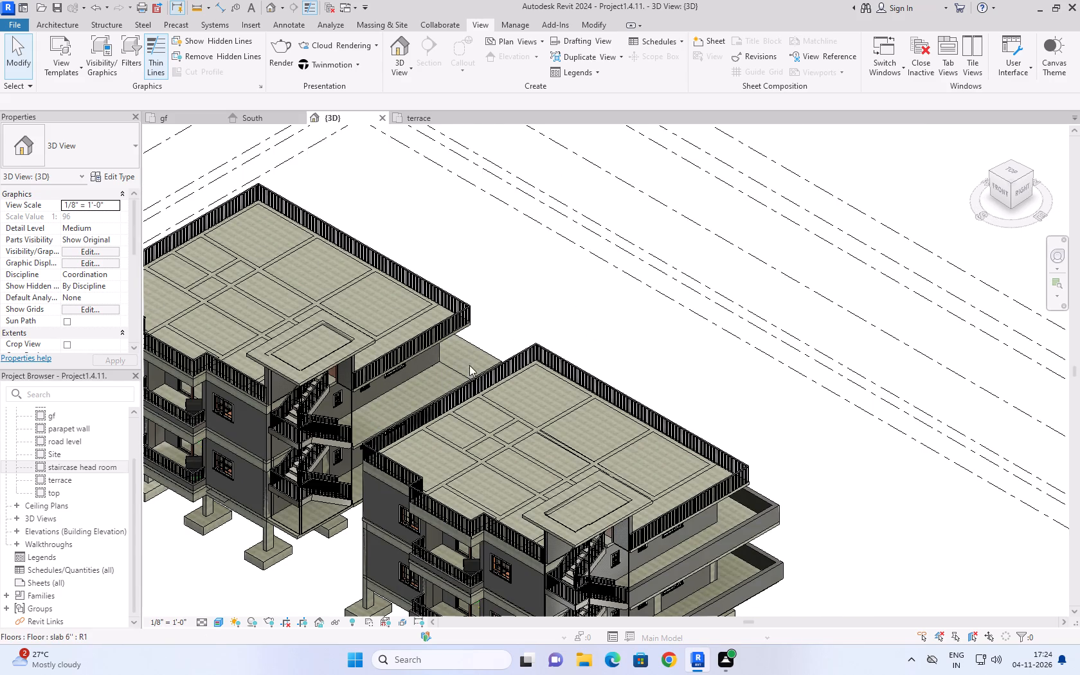
click(482, 350)
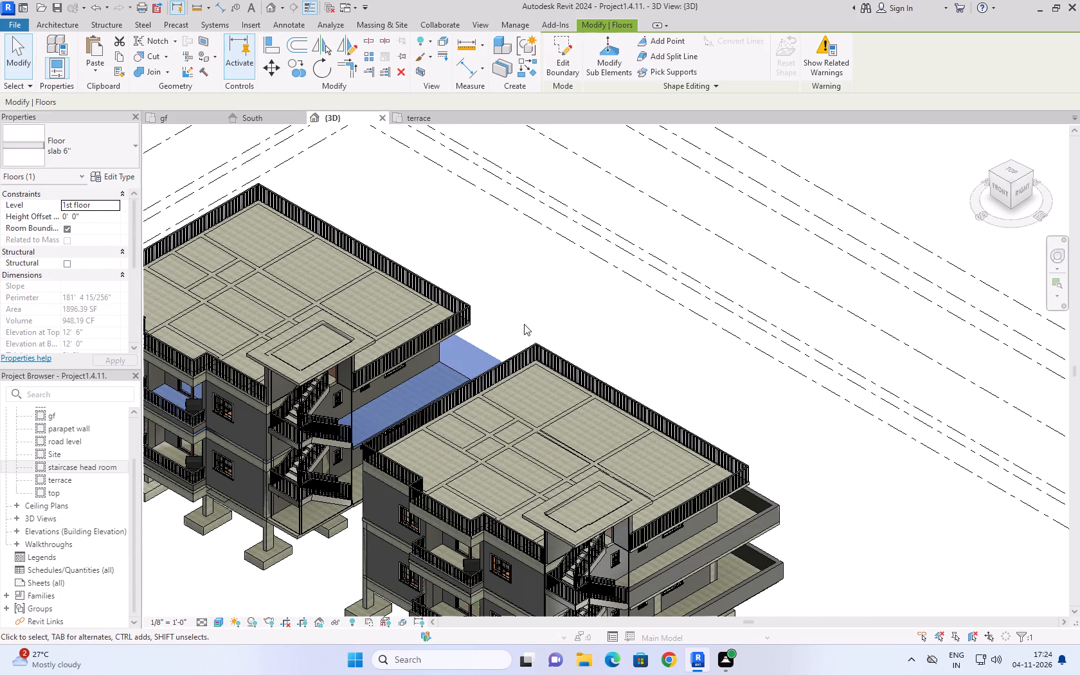
click(570, 71)
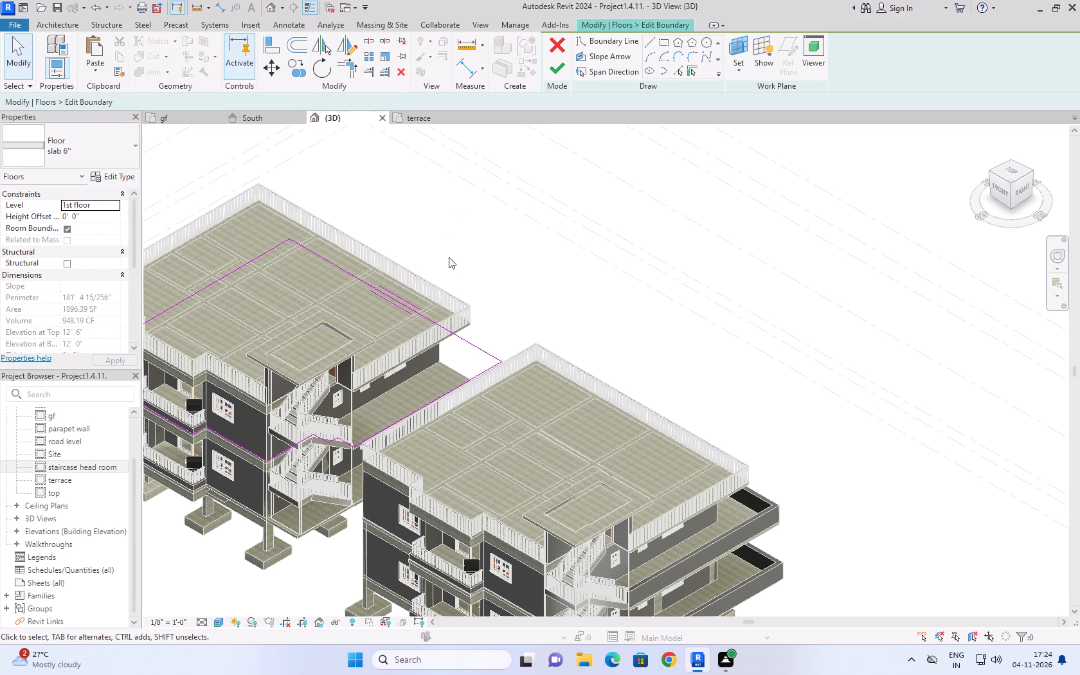
click(1003, 168)
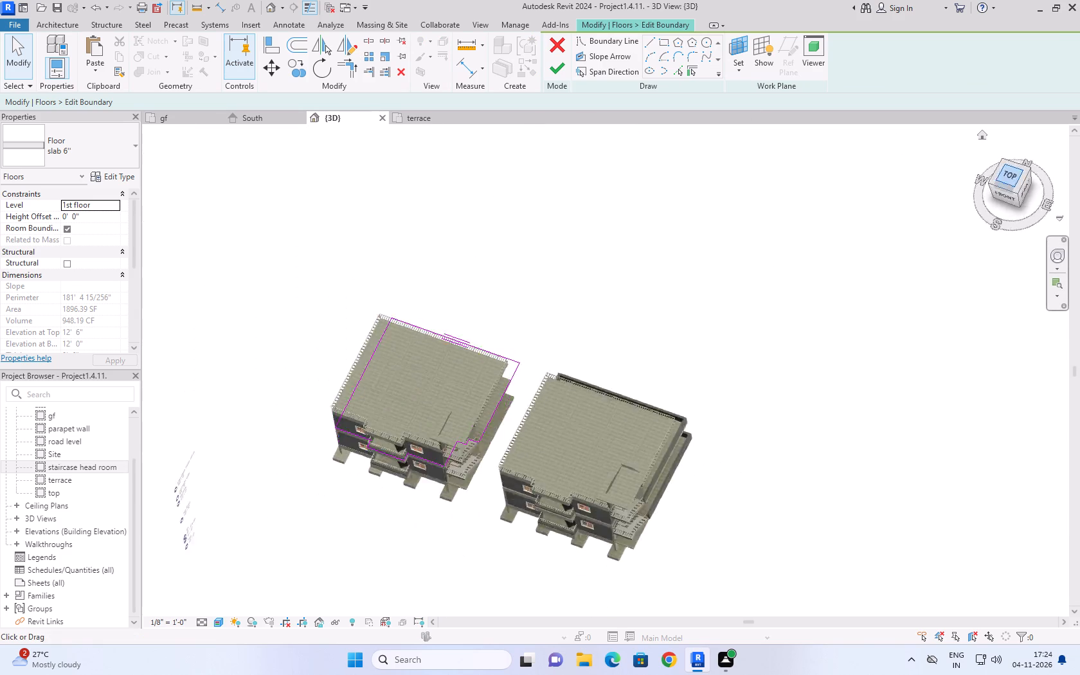
scroll(512, 491, up, 6)
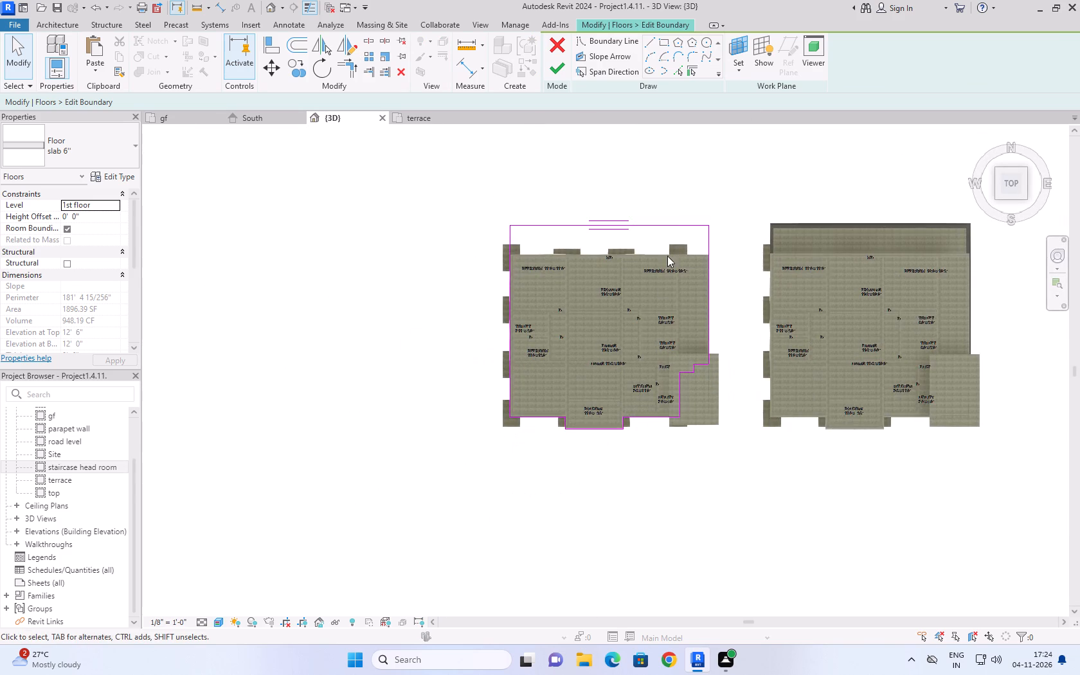
scroll(695, 136, up, 3)
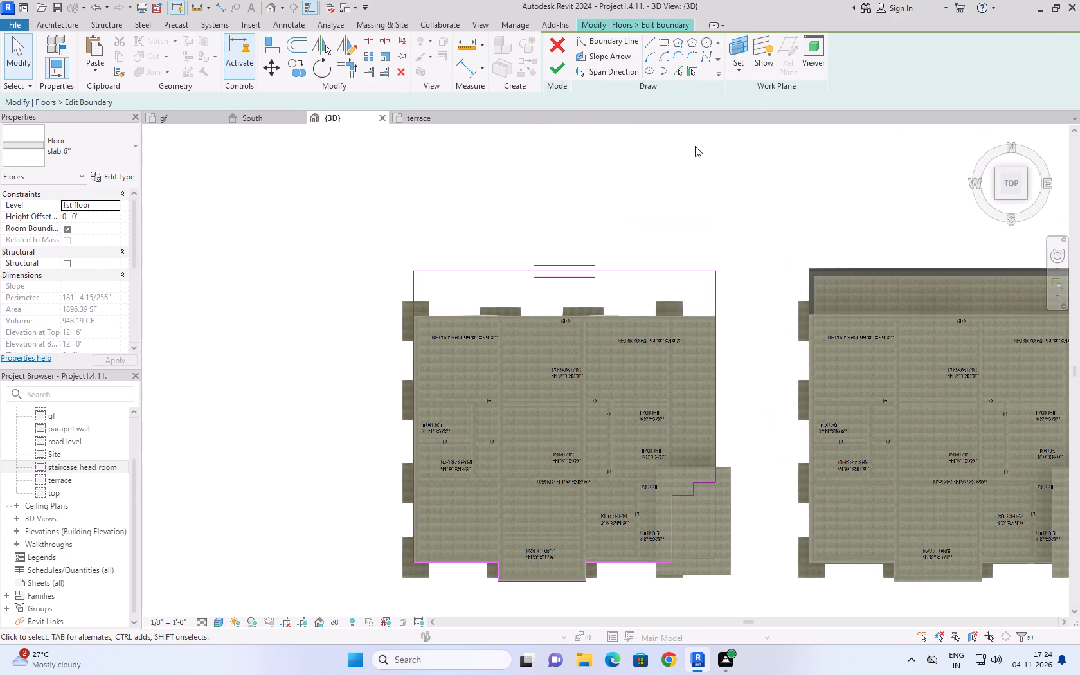
click(557, 67)
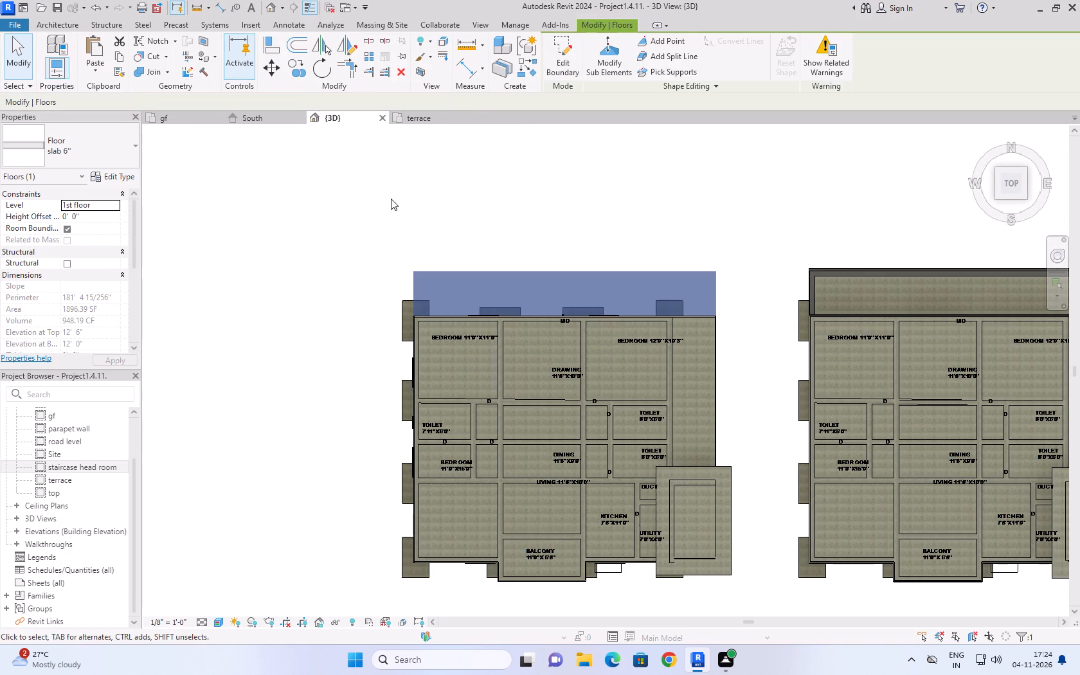
Draw a 9" wall on the terrace level, 6'-6" long, along the west edge of the western building's northward slab extension.
click(51, 26)
click(52, 48)
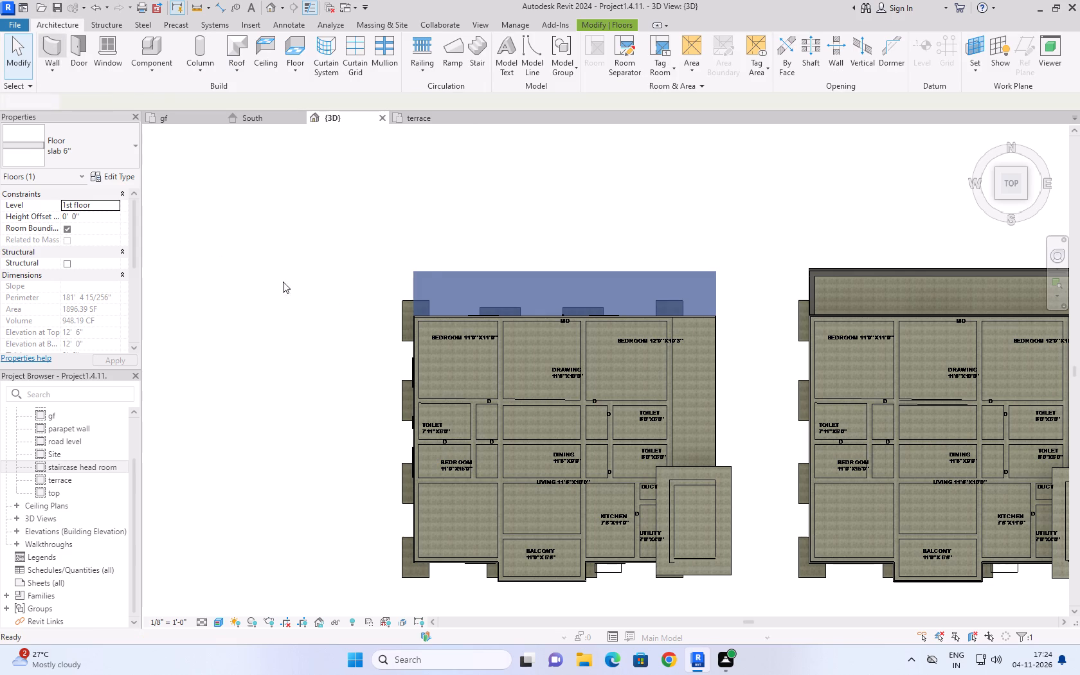
click(566, 66)
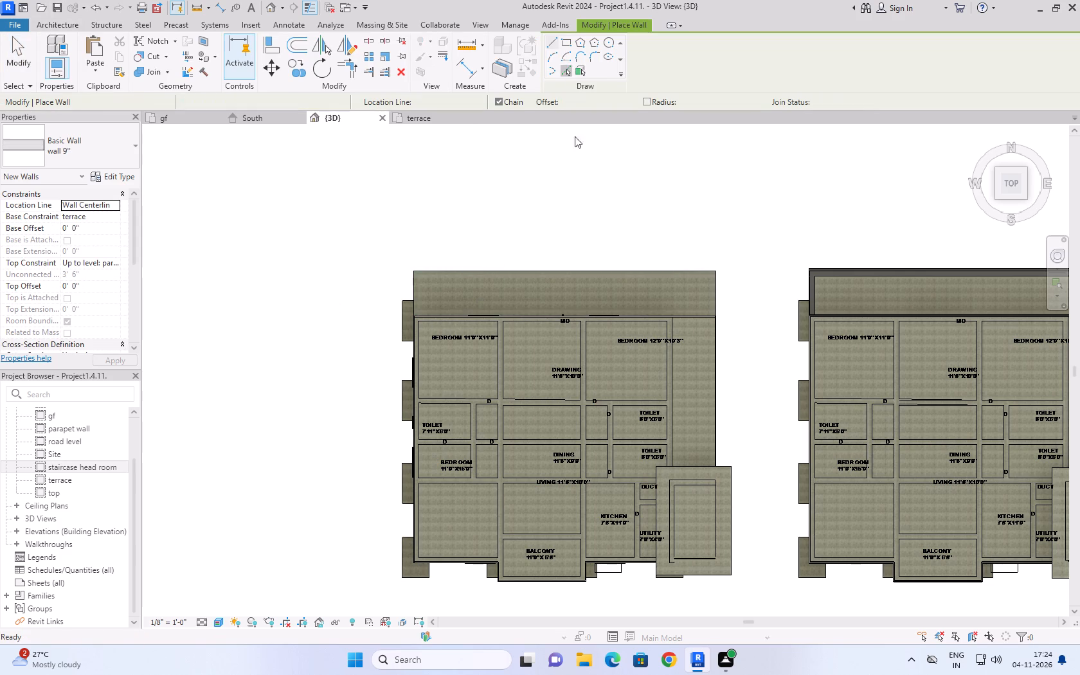
scroll(433, 316, up, 6)
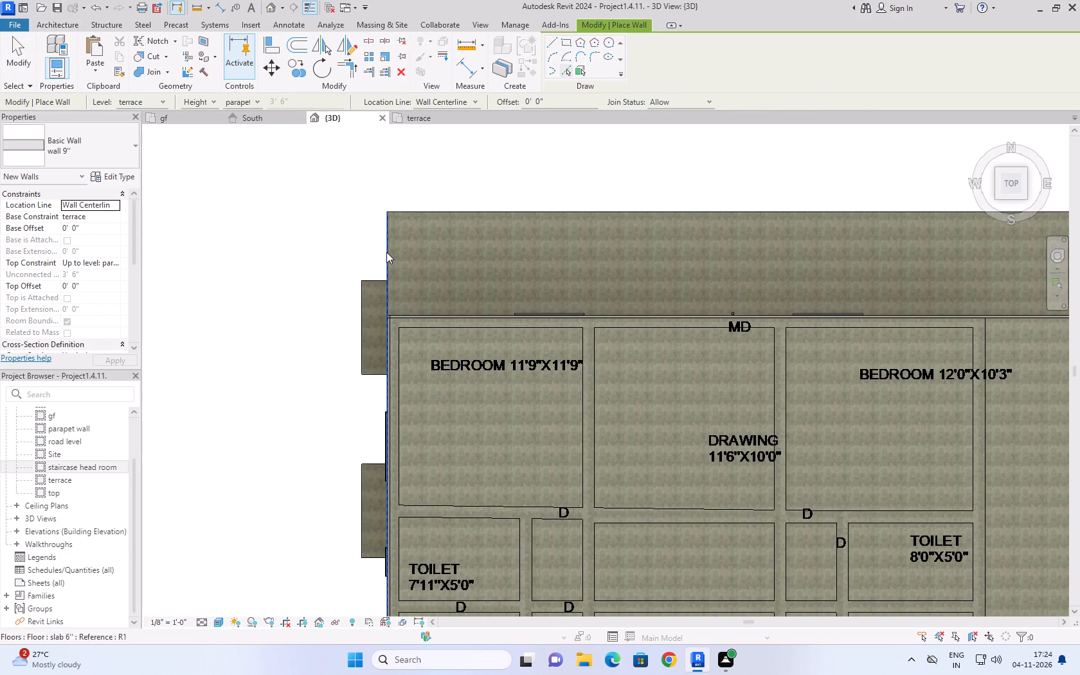
click(549, 40)
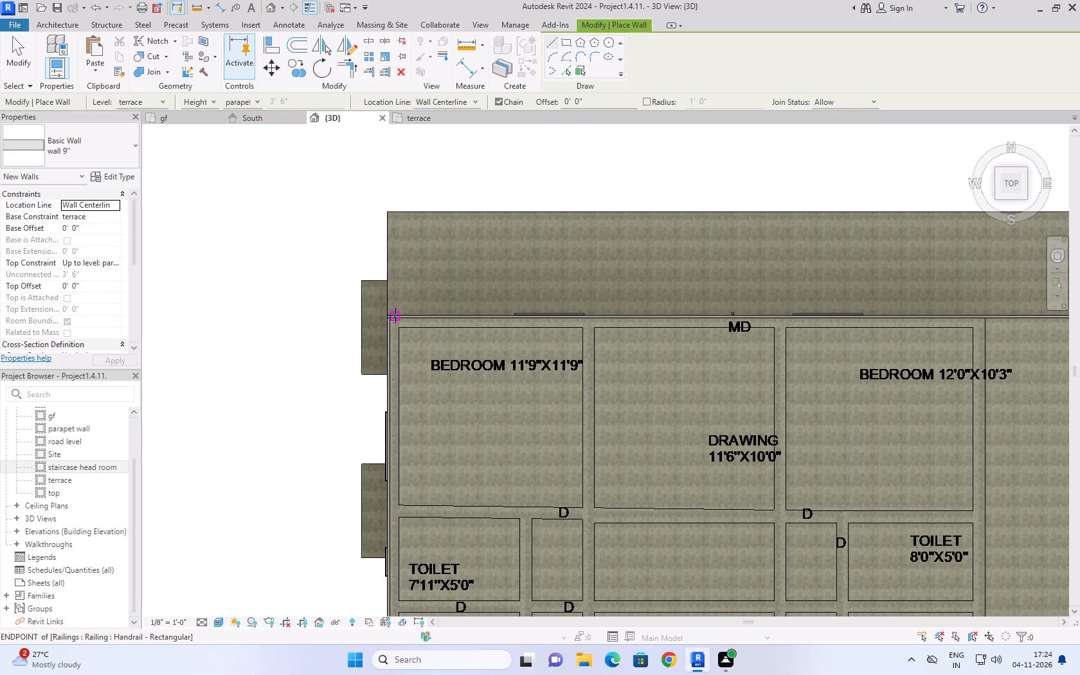
click(389, 310)
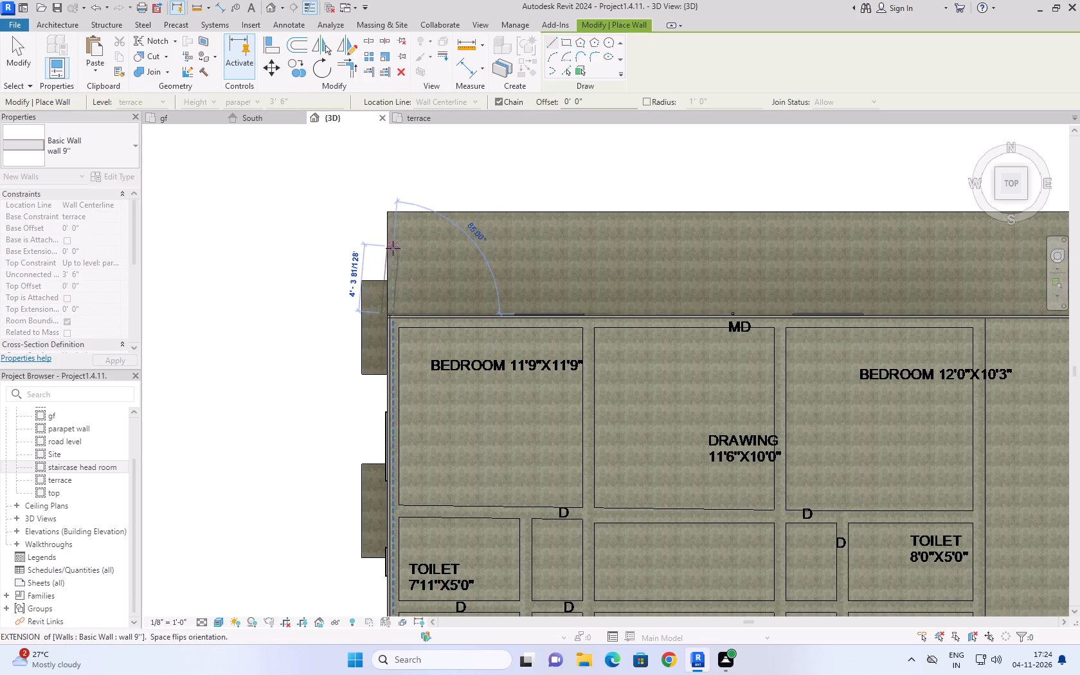
click(382, 215)
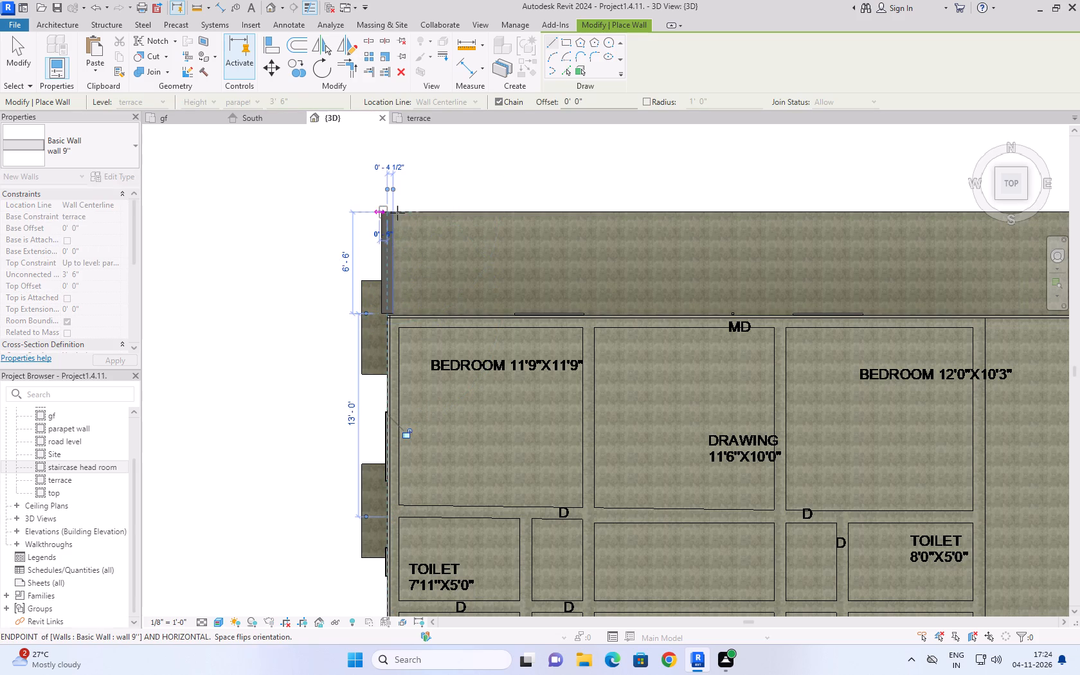
Continue the 9" wall about 44'-9" eastward along the slab extension's north edge to its northeast corner.
scroll(480, 215, down, 8)
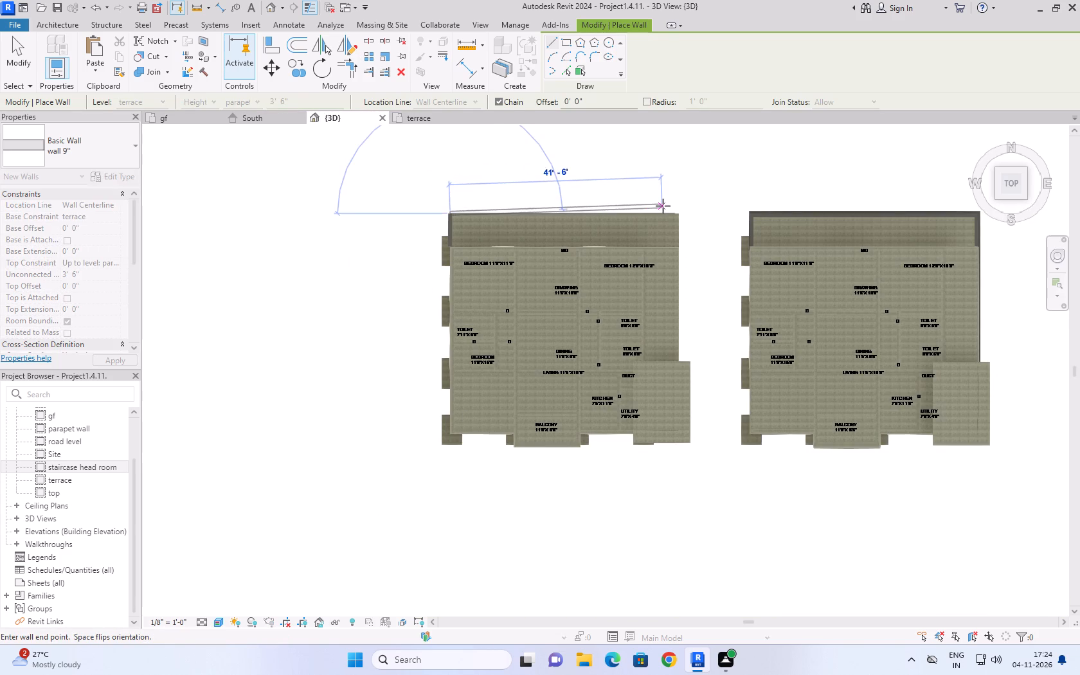
scroll(663, 206, up, 7)
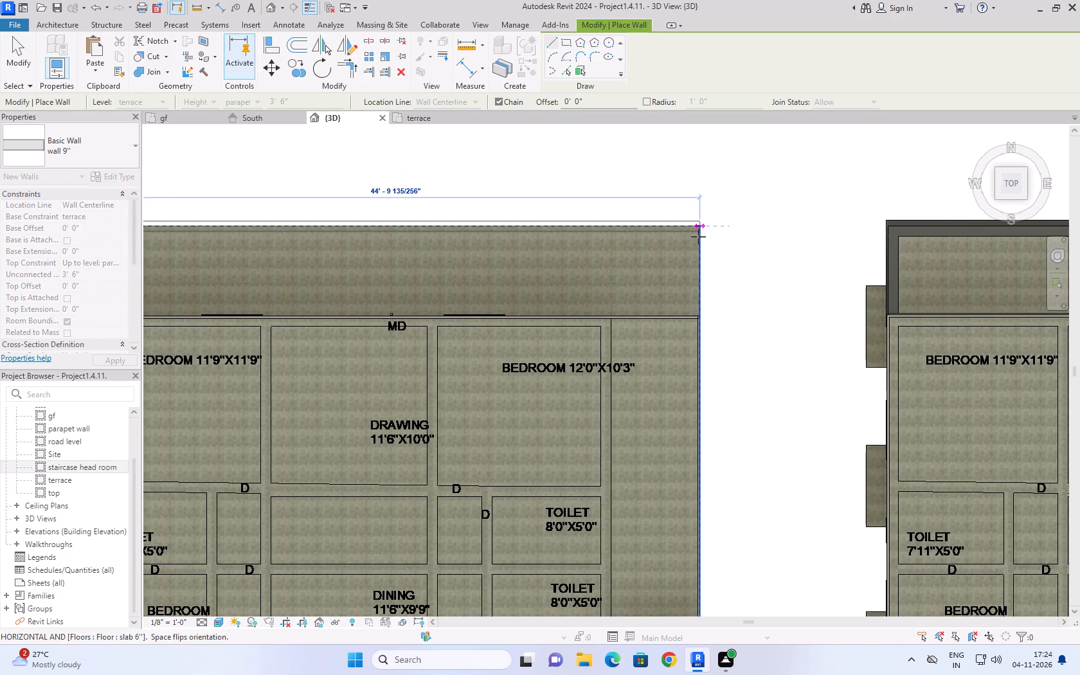
click(698, 237)
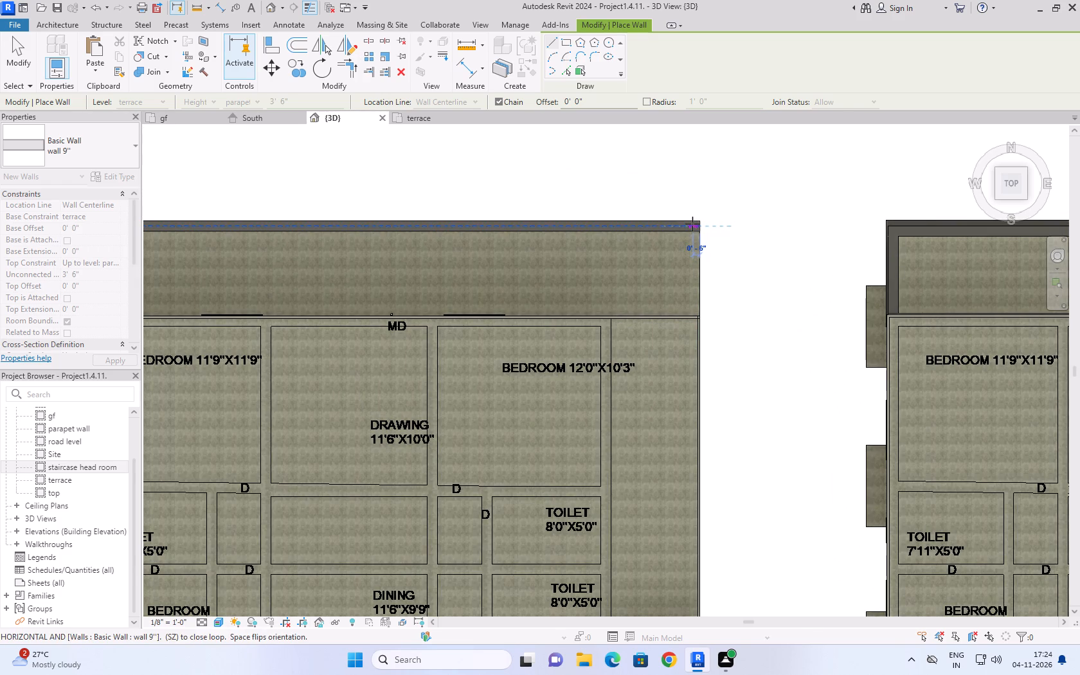
click(692, 224)
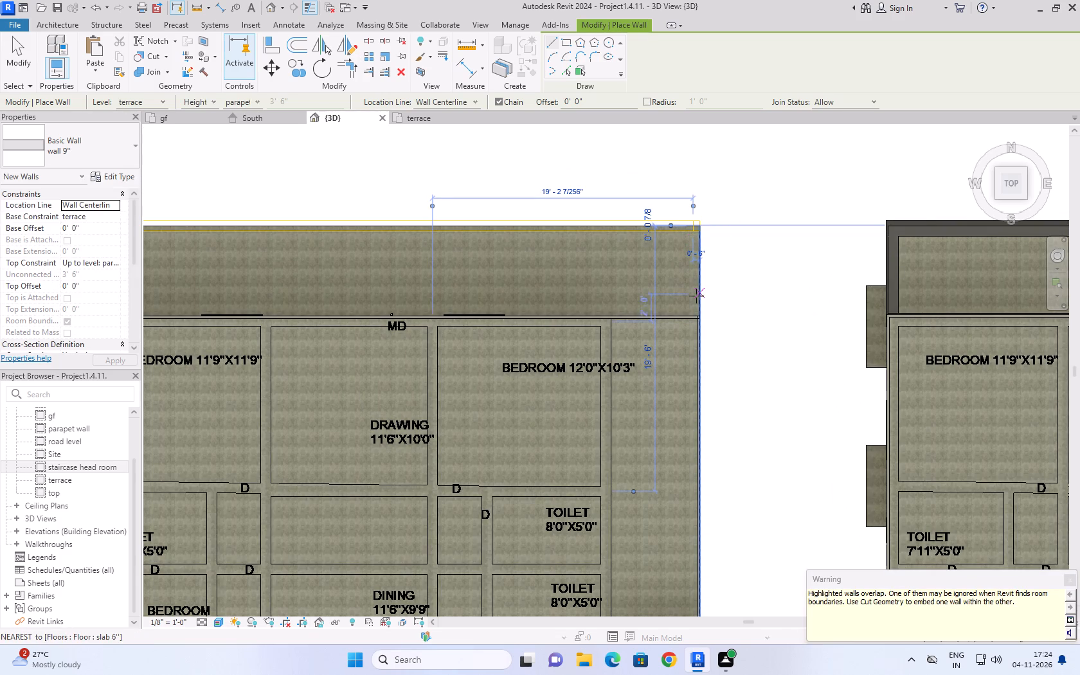
Draw a 9" wall about 6'-7" long along the slab extension's east edge and leave the wall command.
click(696, 312)
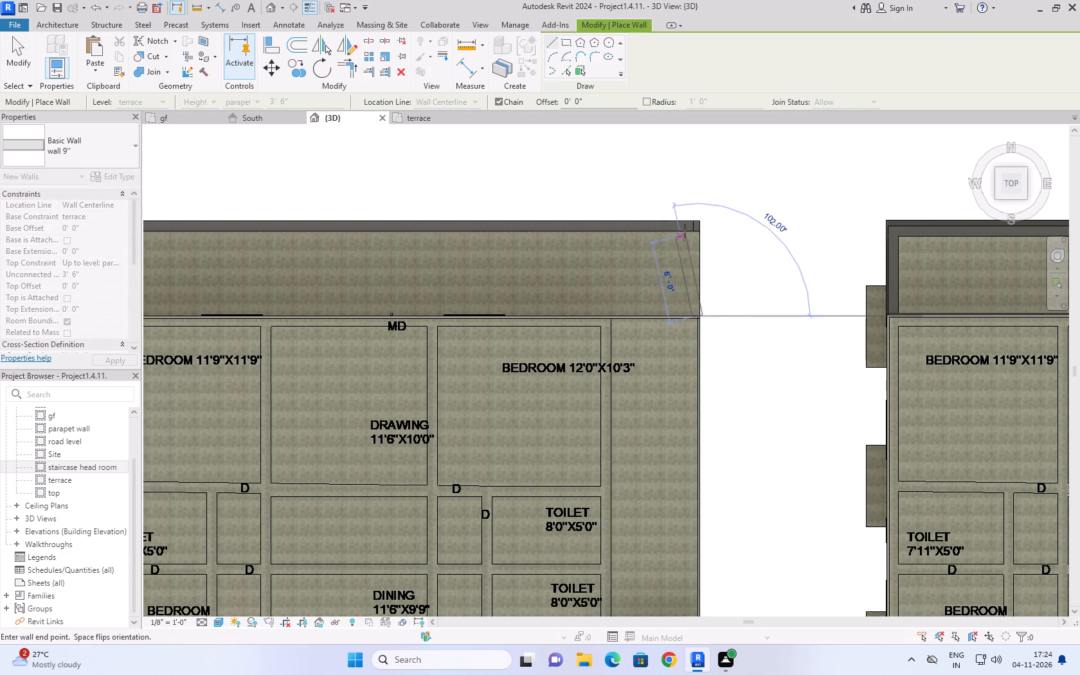
click(693, 224)
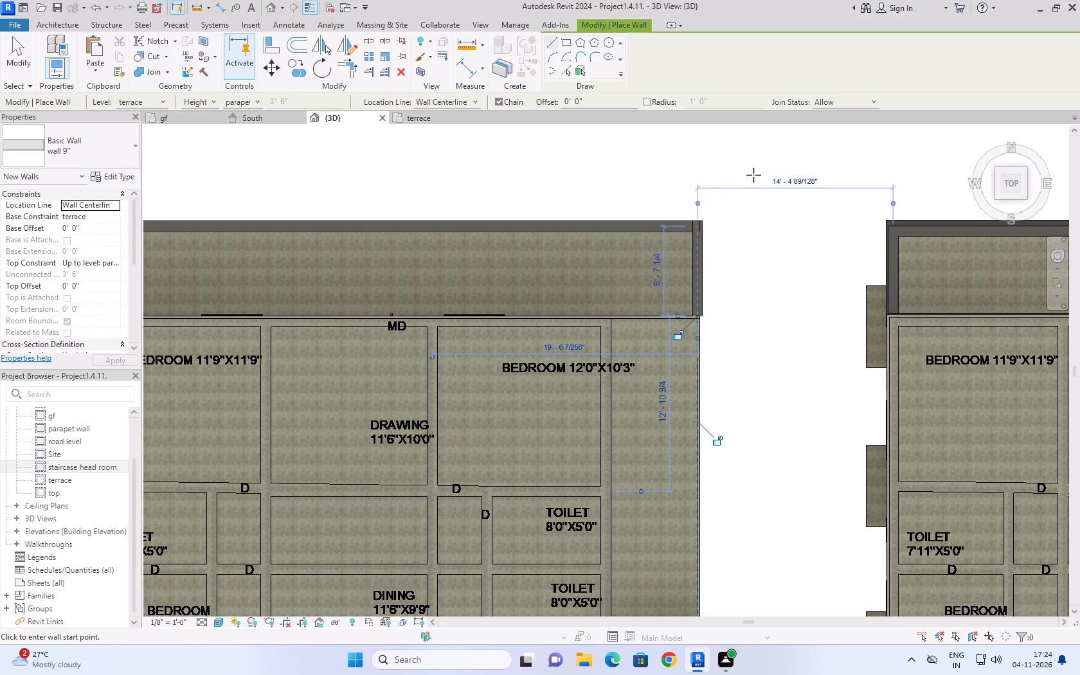
scroll(755, 175, down, 8)
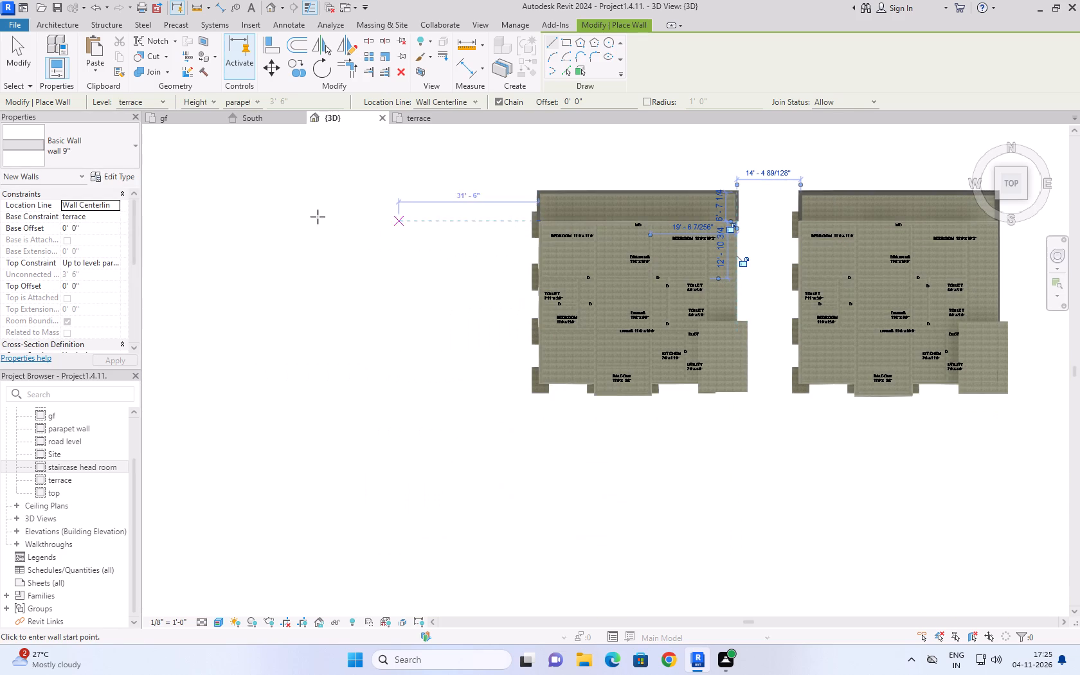
click(18, 43)
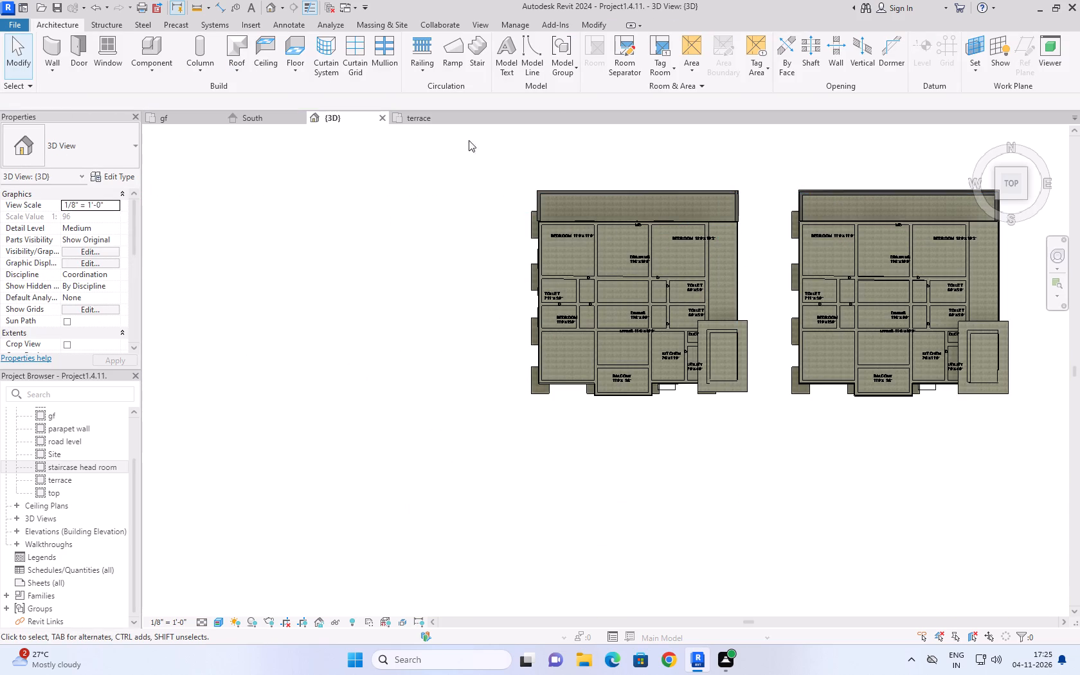
In the home 3D view, set the base constraint of the western building's new east wall to 1st floor.
click(415, 122)
click(327, 114)
click(987, 133)
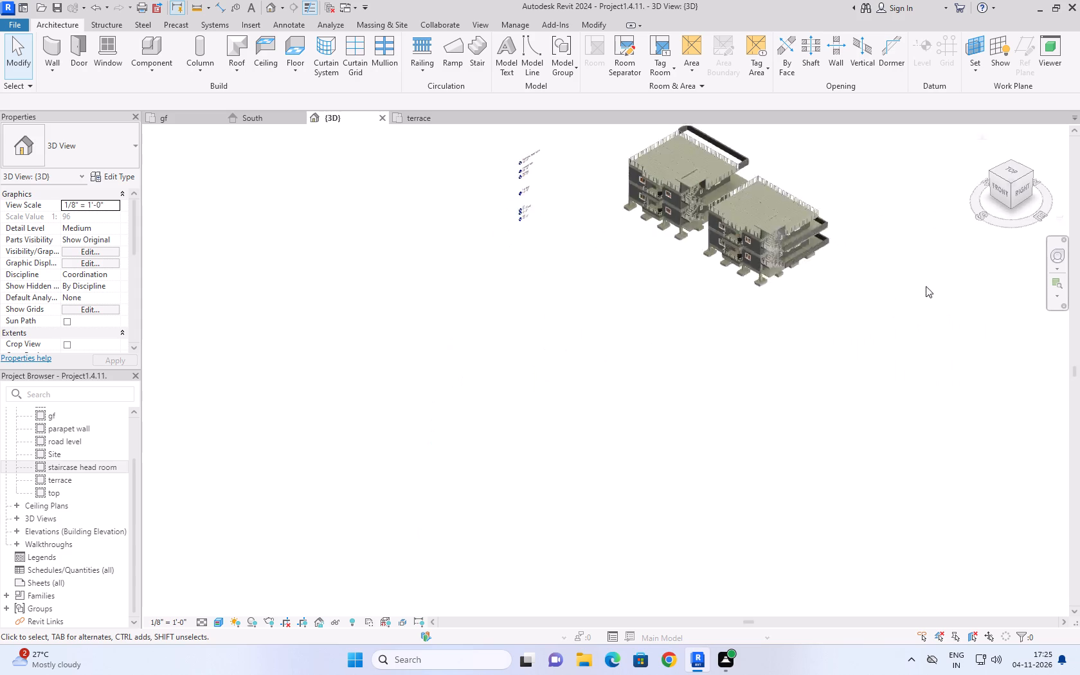
scroll(667, 359, up, 5)
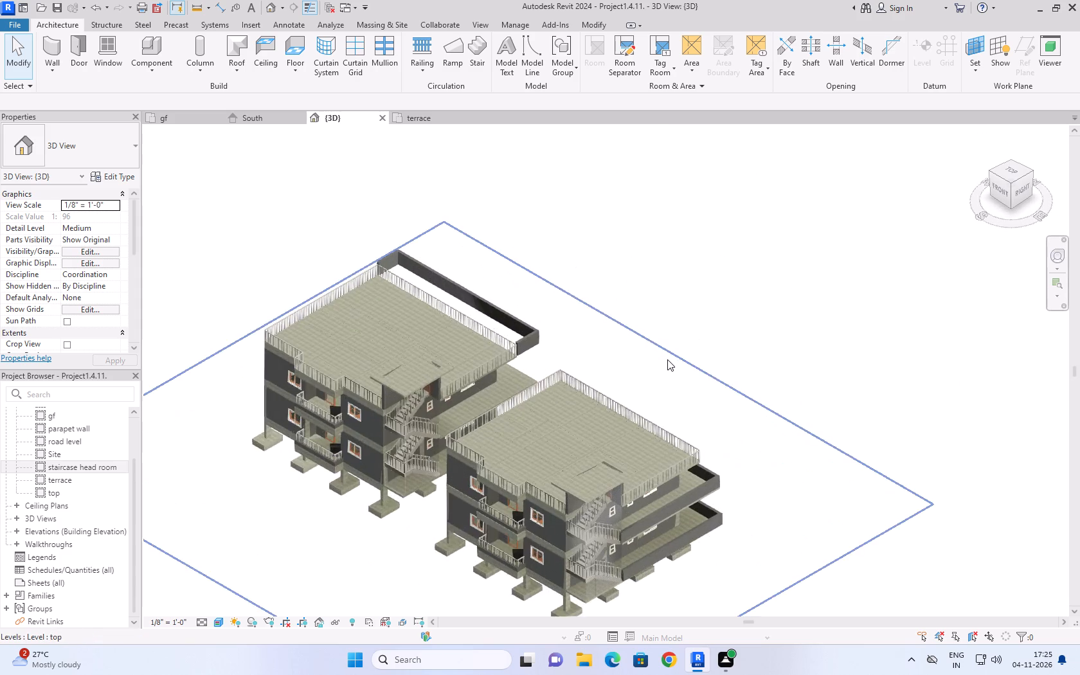
scroll(667, 359, up, 3)
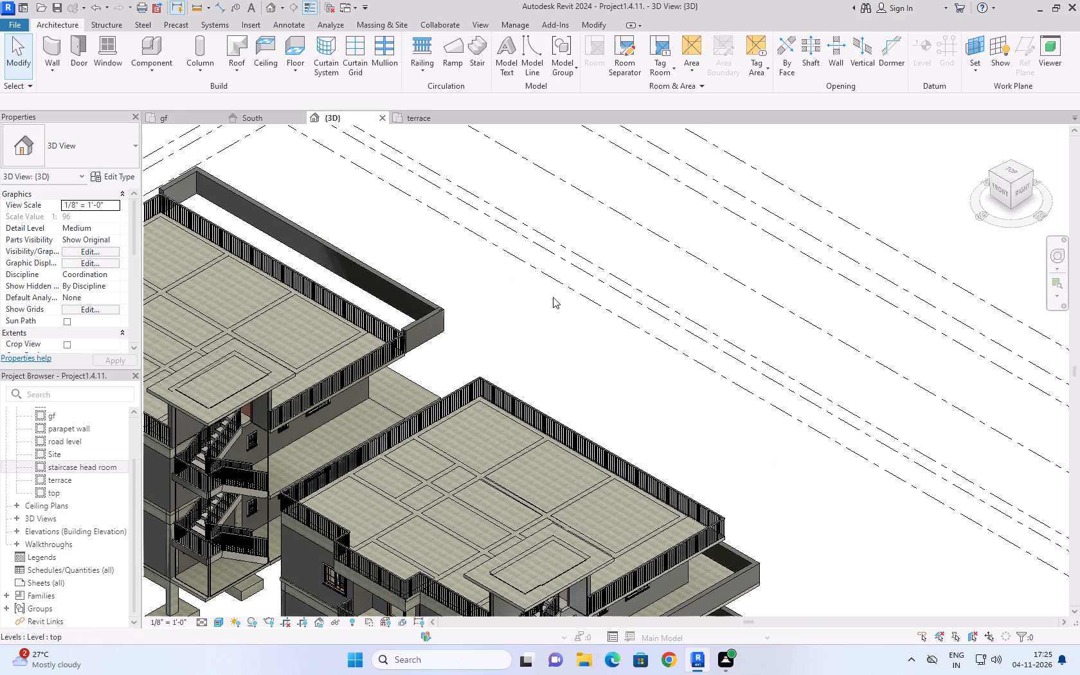
click(21, 67)
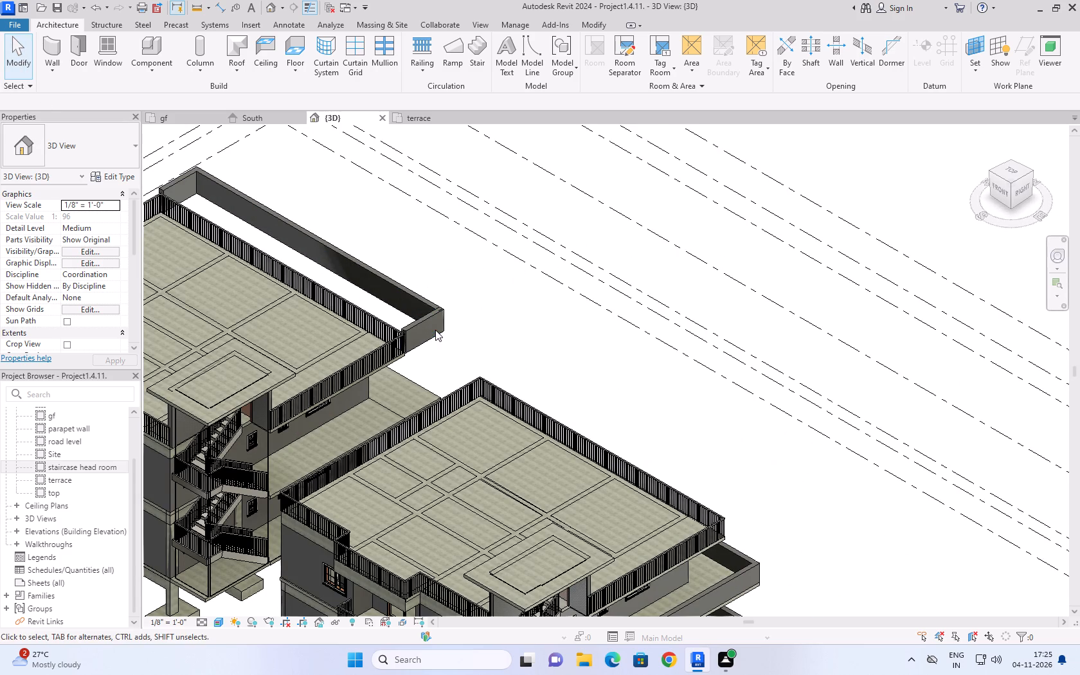
click(432, 316)
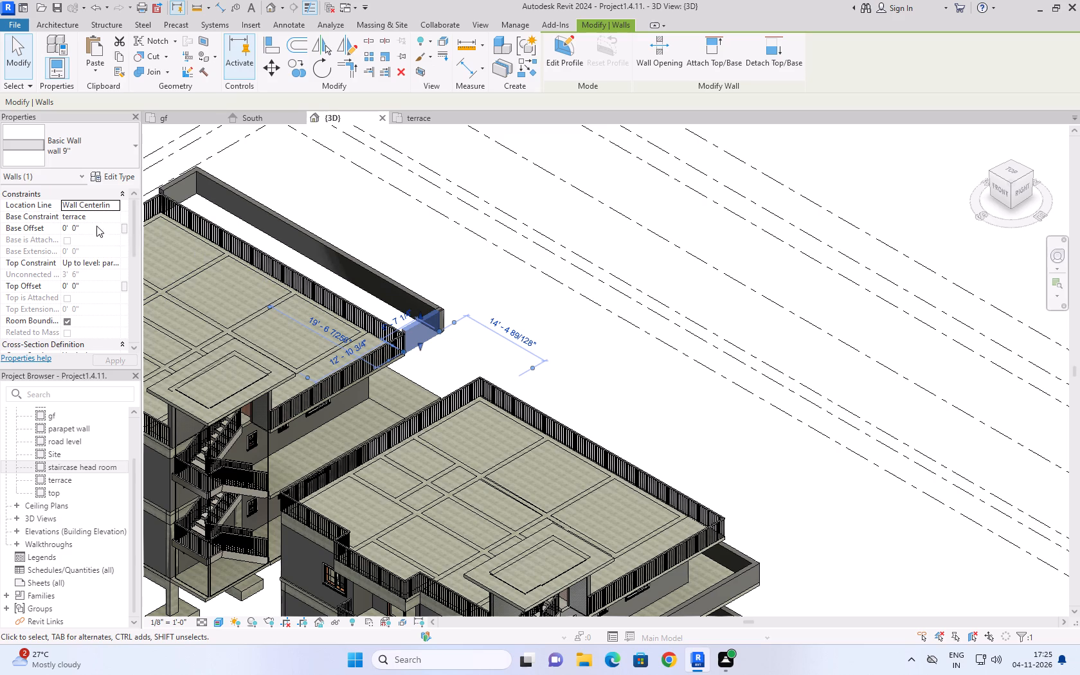
click(114, 215)
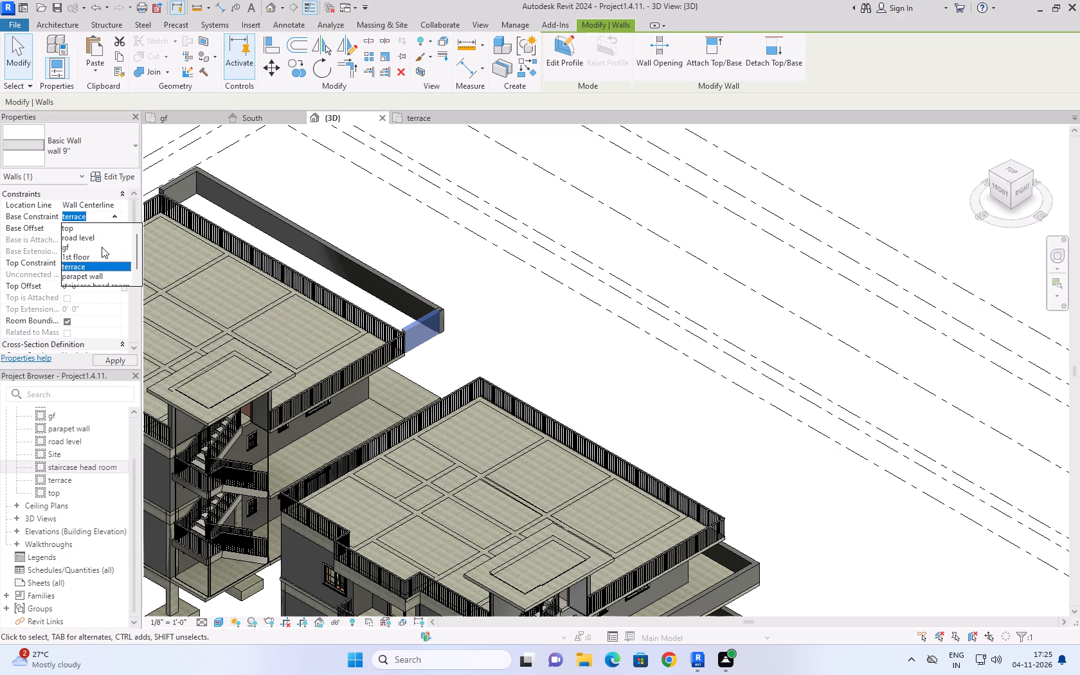
click(97, 255)
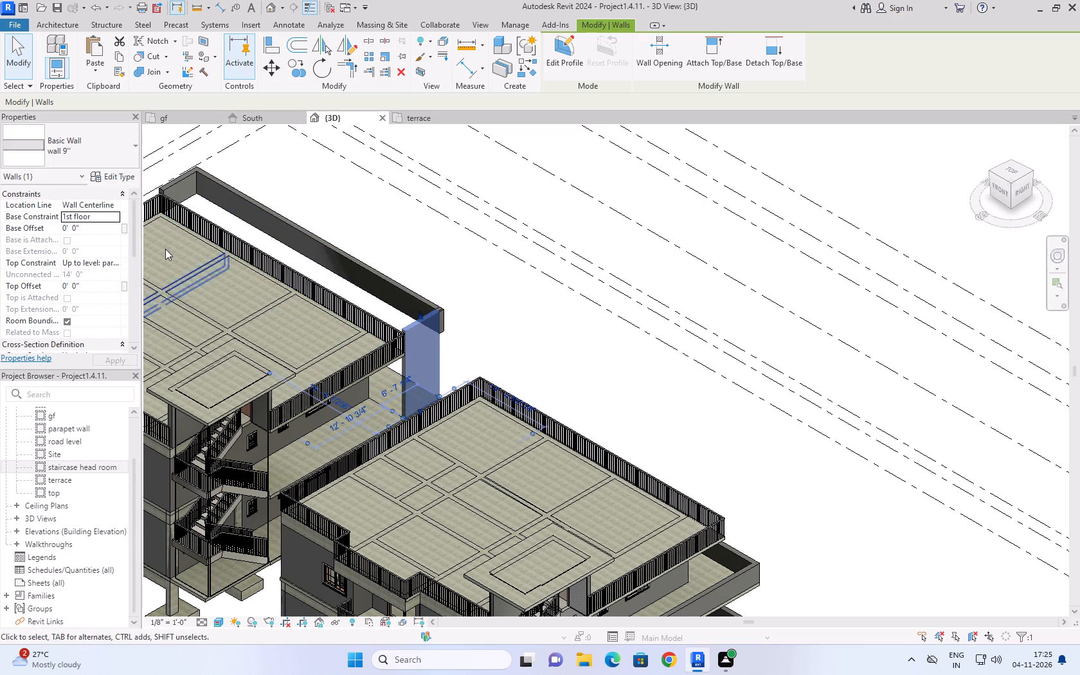
Set the new north wall's base constraint to 1st floor and its top constraint to Unconnected.
click(311, 240)
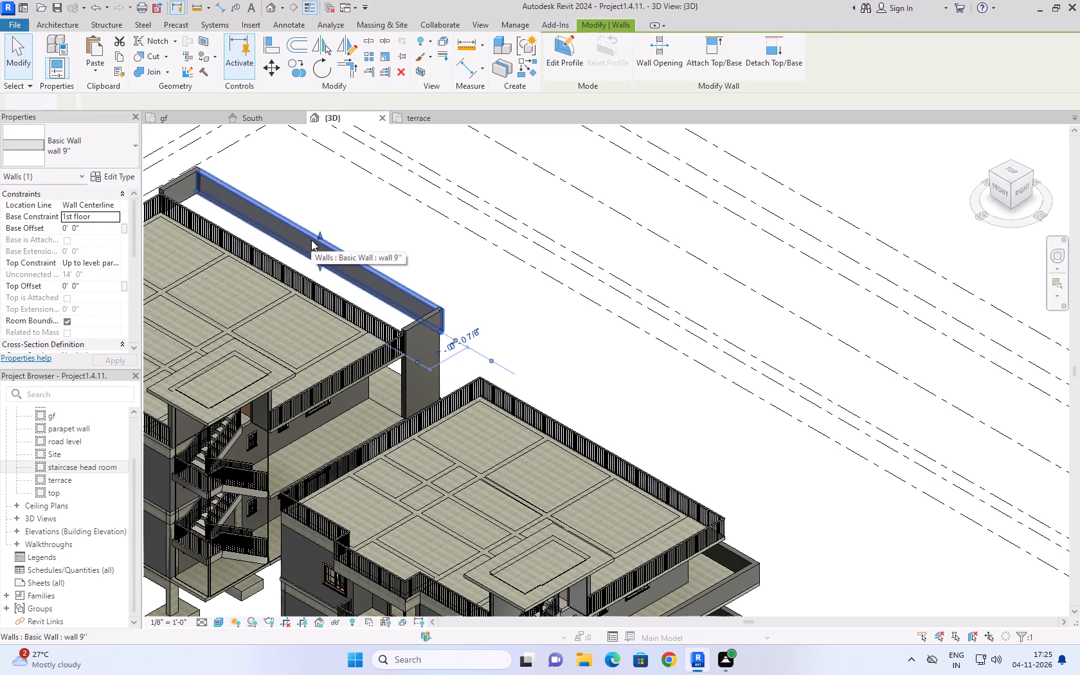
click(114, 218)
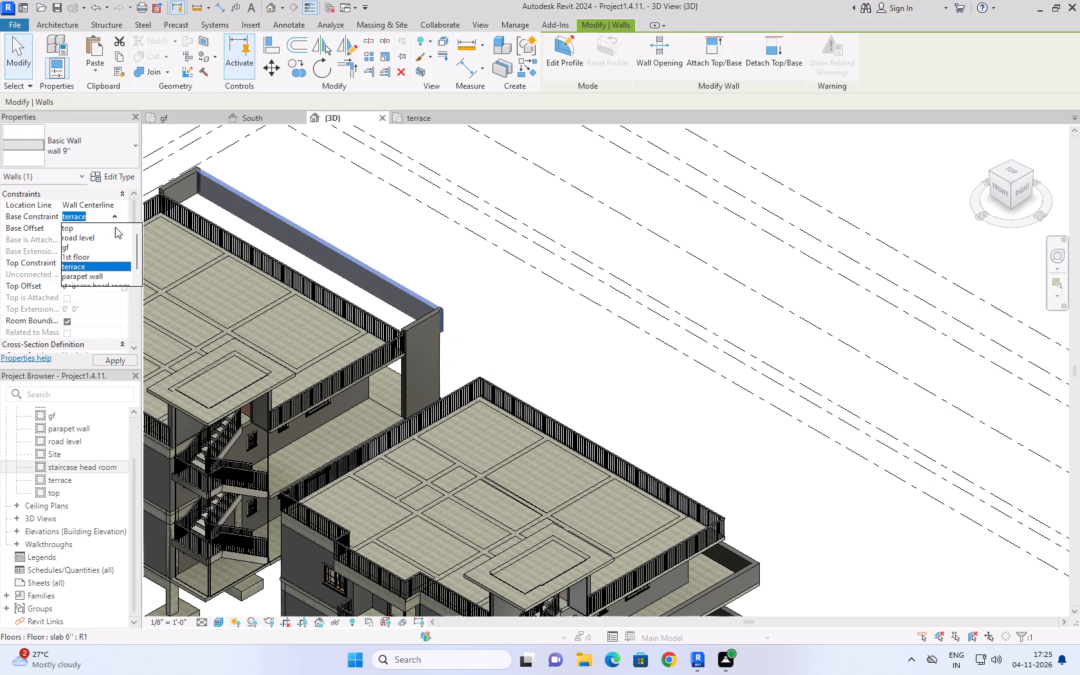
click(80, 255)
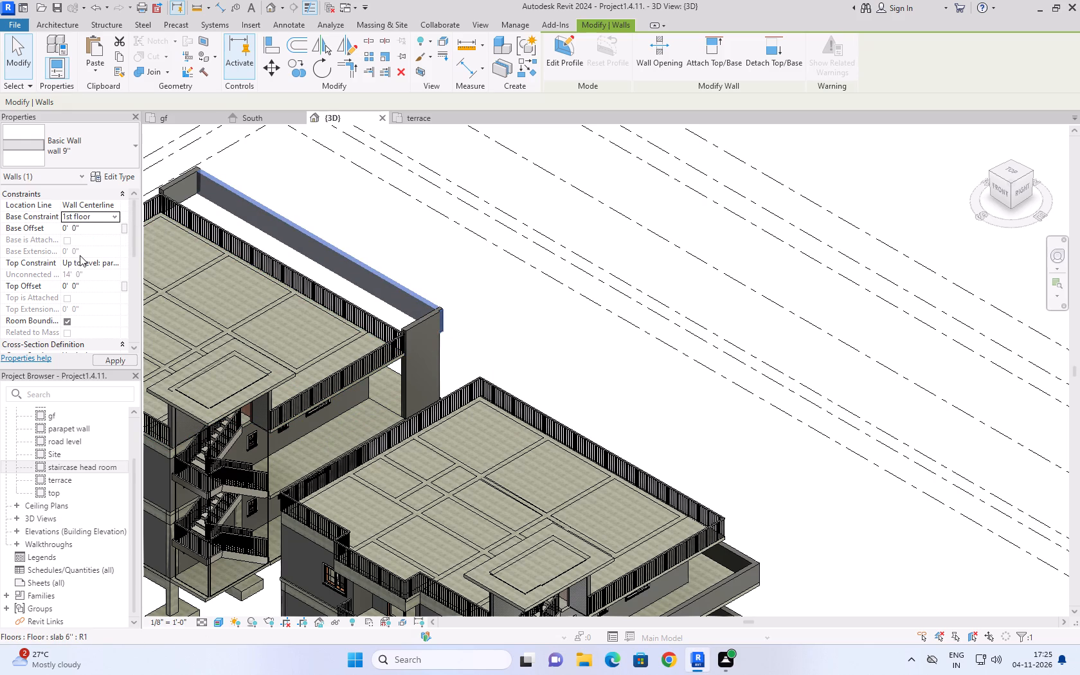
click(116, 265)
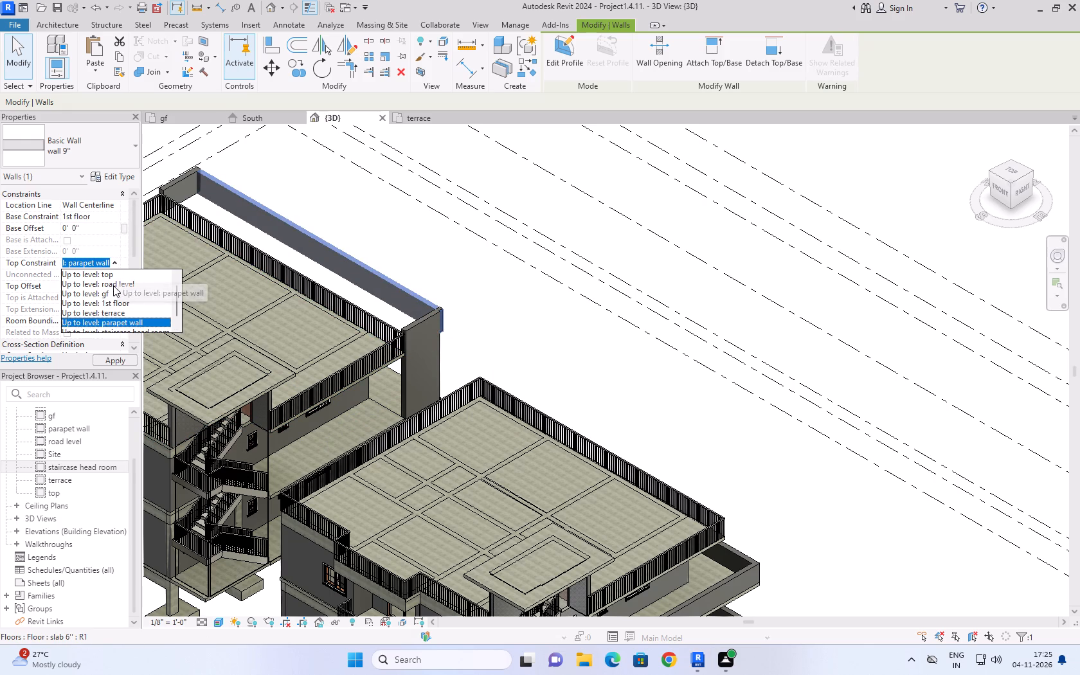
scroll(113, 284, up, 4)
click(112, 274)
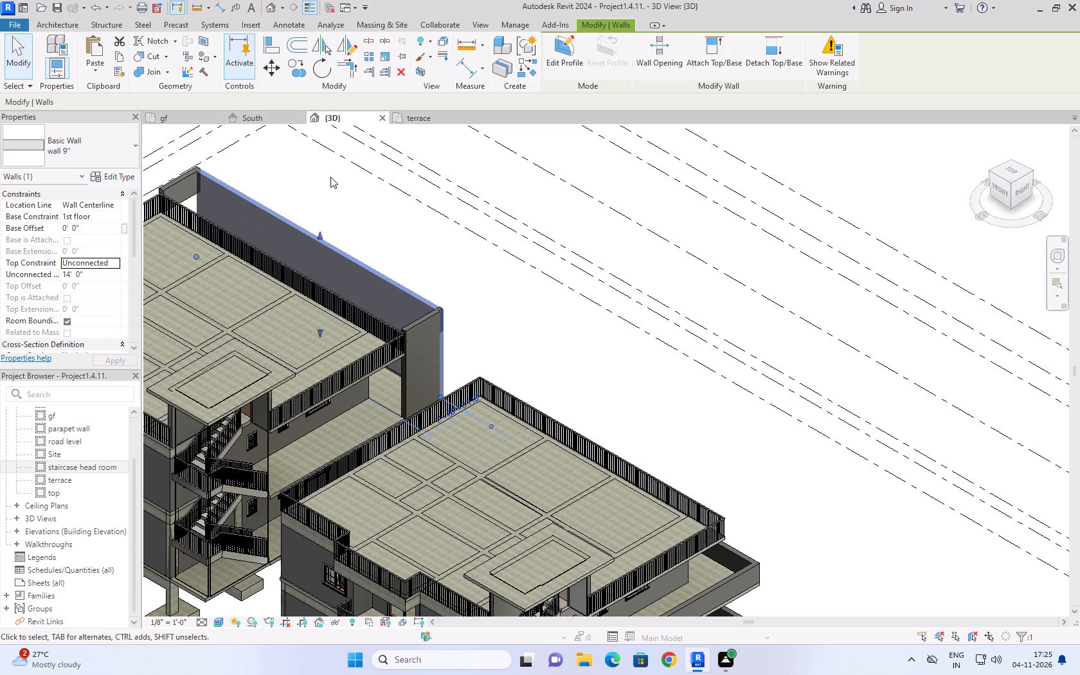
click(392, 215)
Stretch the new east wall's south end along the 1st floor slab's east edge as far as the staircase.
click(406, 382)
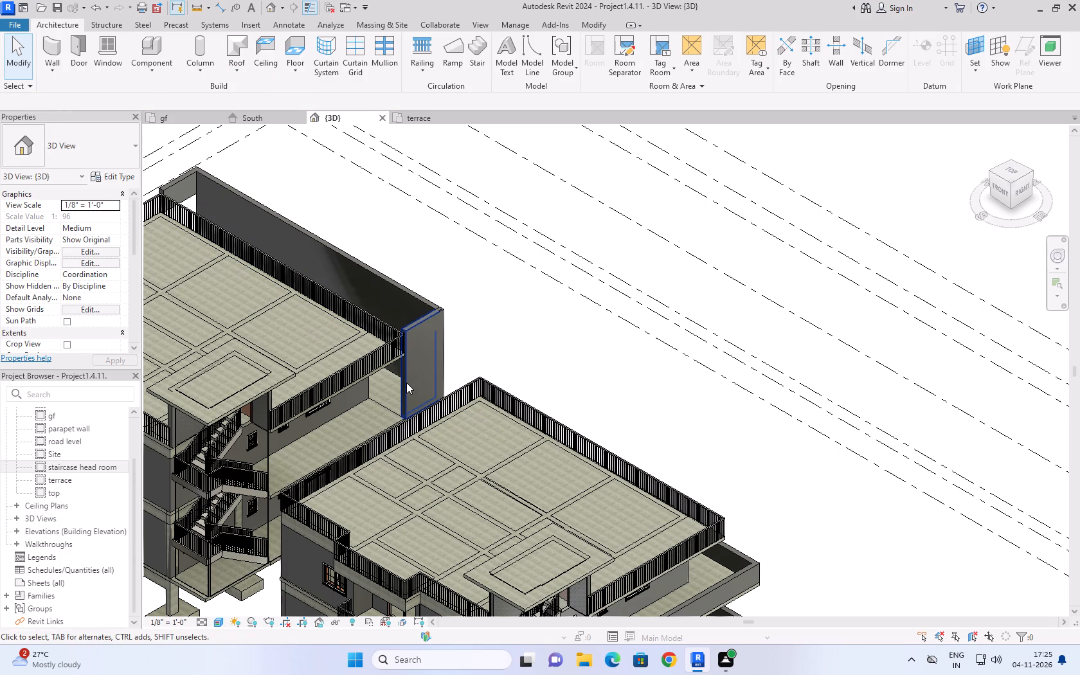
scroll(301, 481, up, 4)
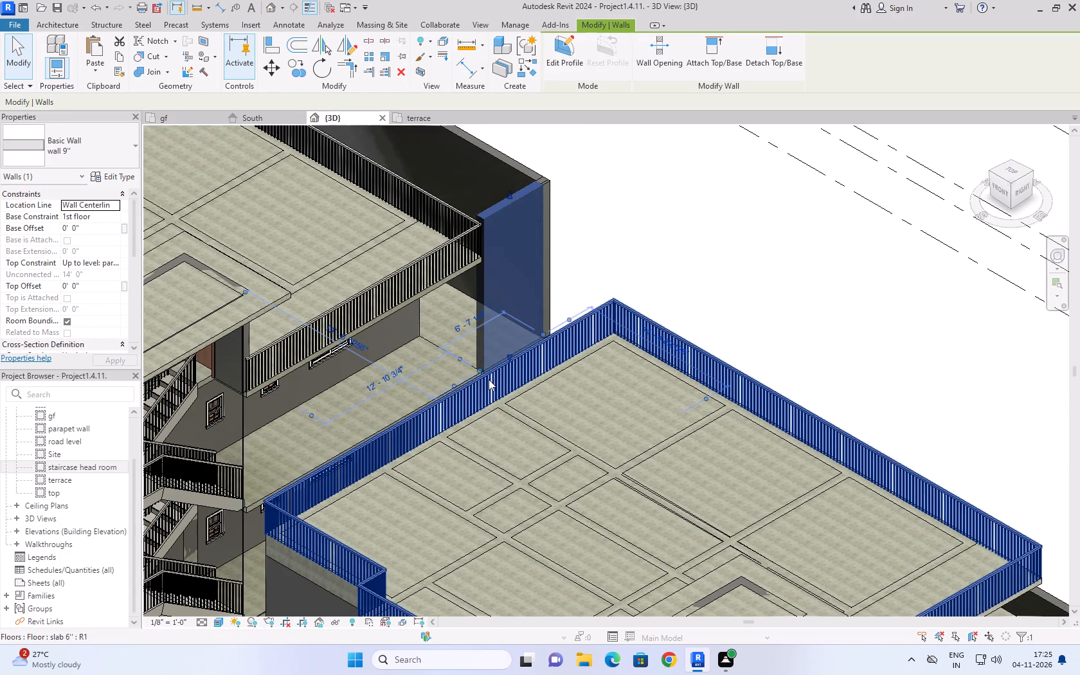
drag(478, 368, 361, 425)
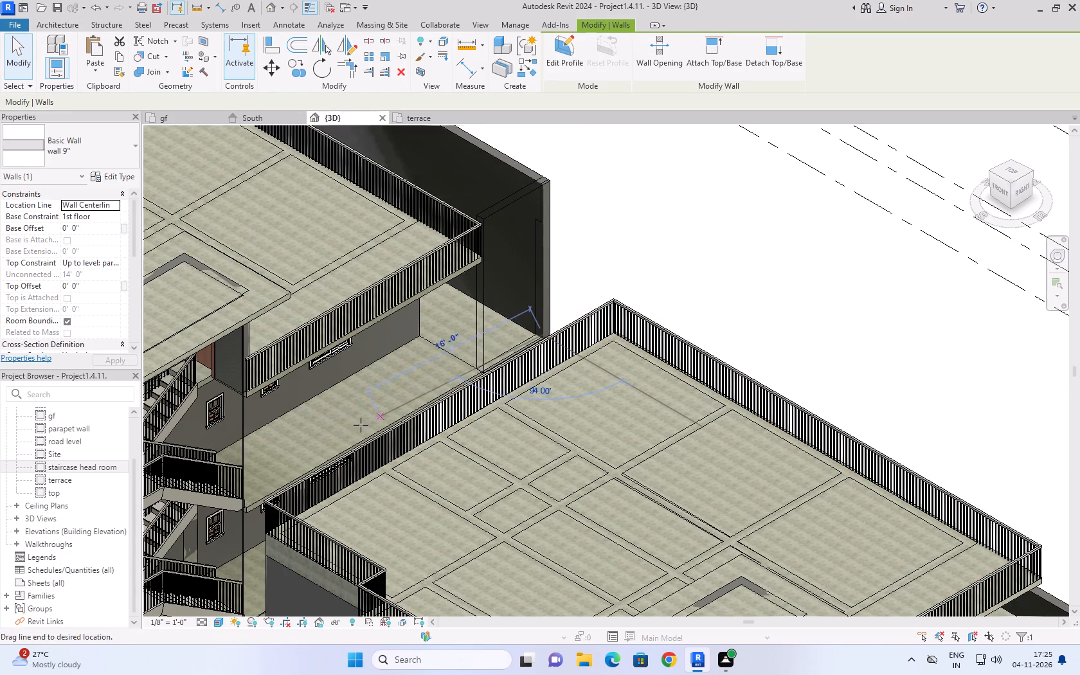
drag(361, 425, 246, 502)
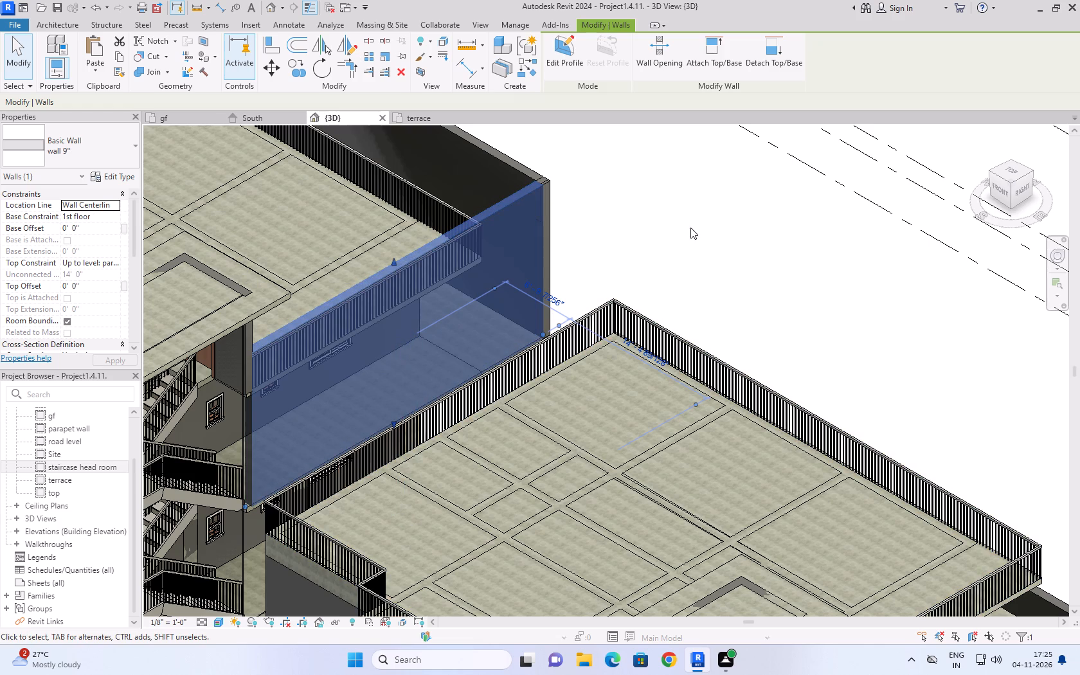
click(729, 202)
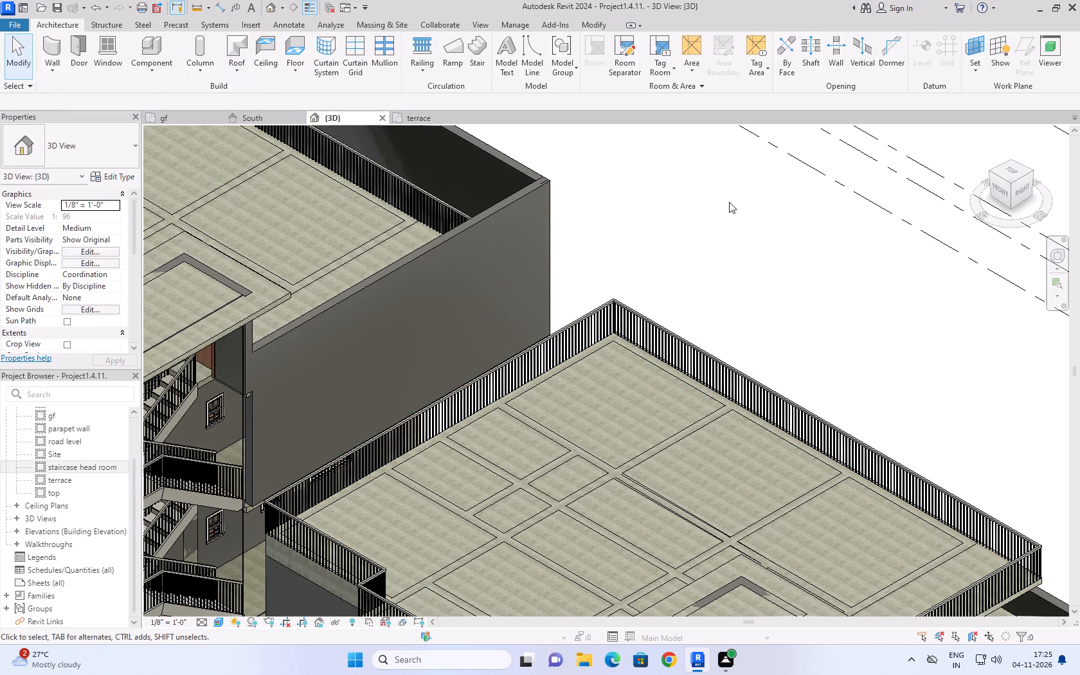
Examine the western building's upper stair landing, terrace slab edge and adjoining tall east wall from several angles.
shift+middle_drag(729, 202, 684, 167)
shift+middle_drag(235, 289, 217, 207)
scroll(219, 204, down, 4)
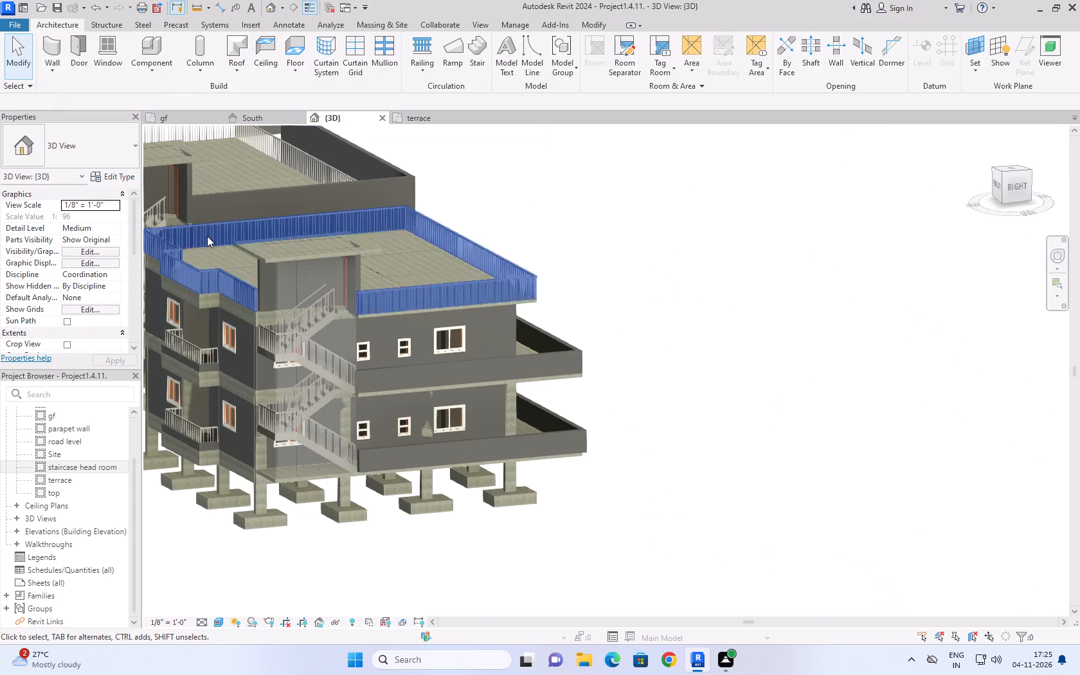
scroll(154, 226, up, 14)
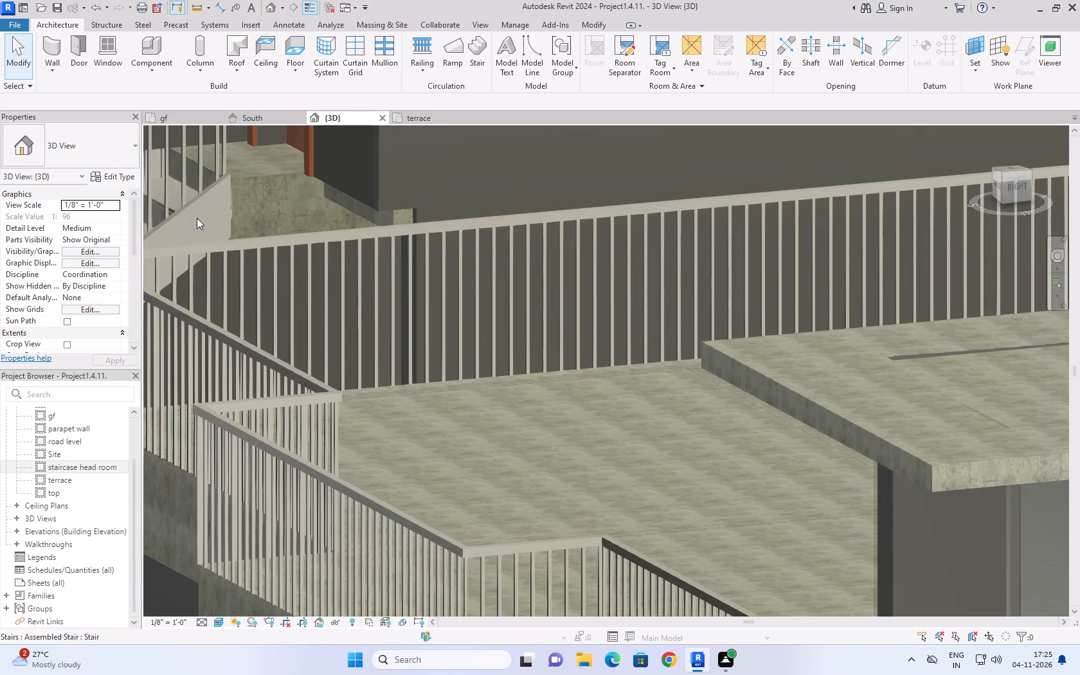
shift+middle_drag(197, 218, 240, 305)
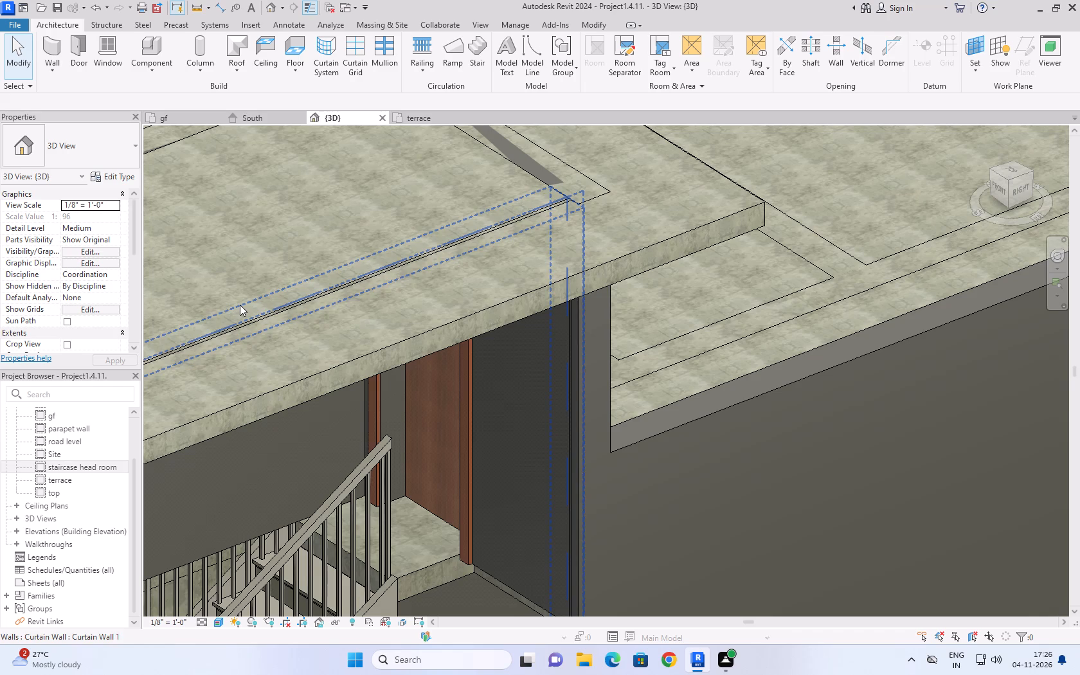
scroll(533, 428, down, 4)
scroll(543, 370, down, 2)
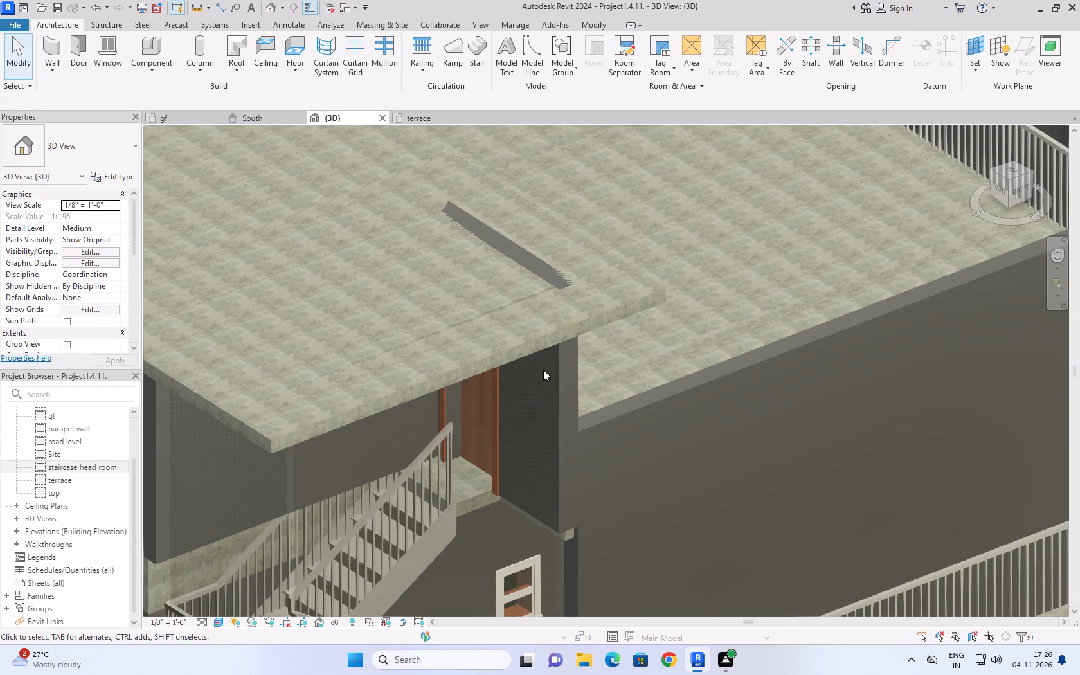
scroll(543, 370, down, 2)
scroll(546, 483, up, 4)
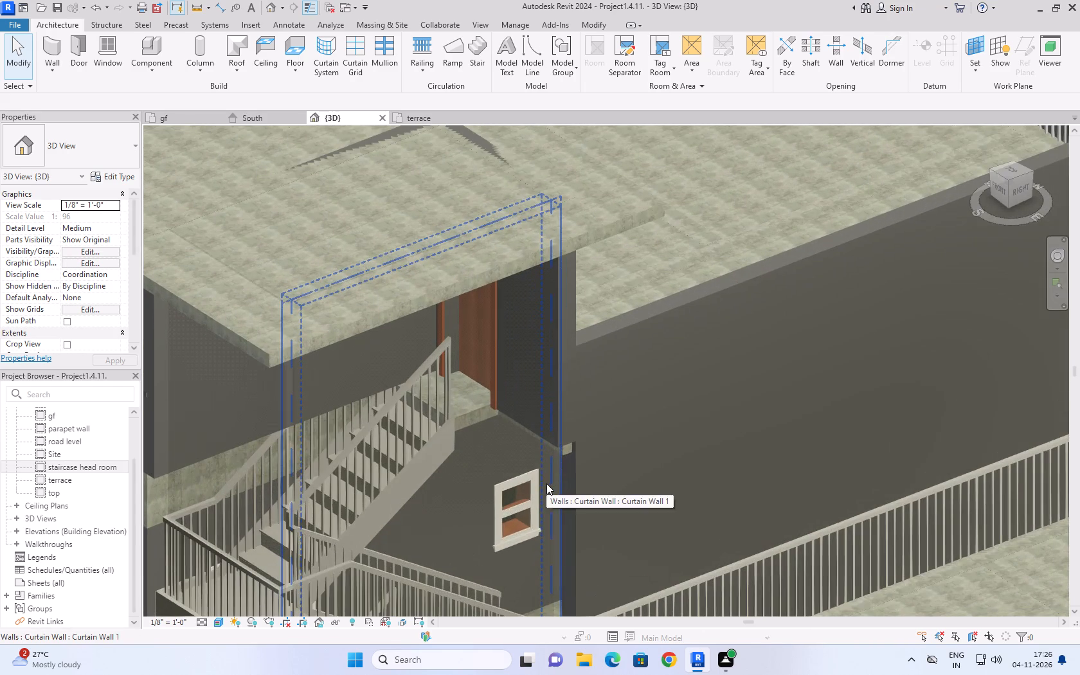
scroll(498, 458, up, 4)
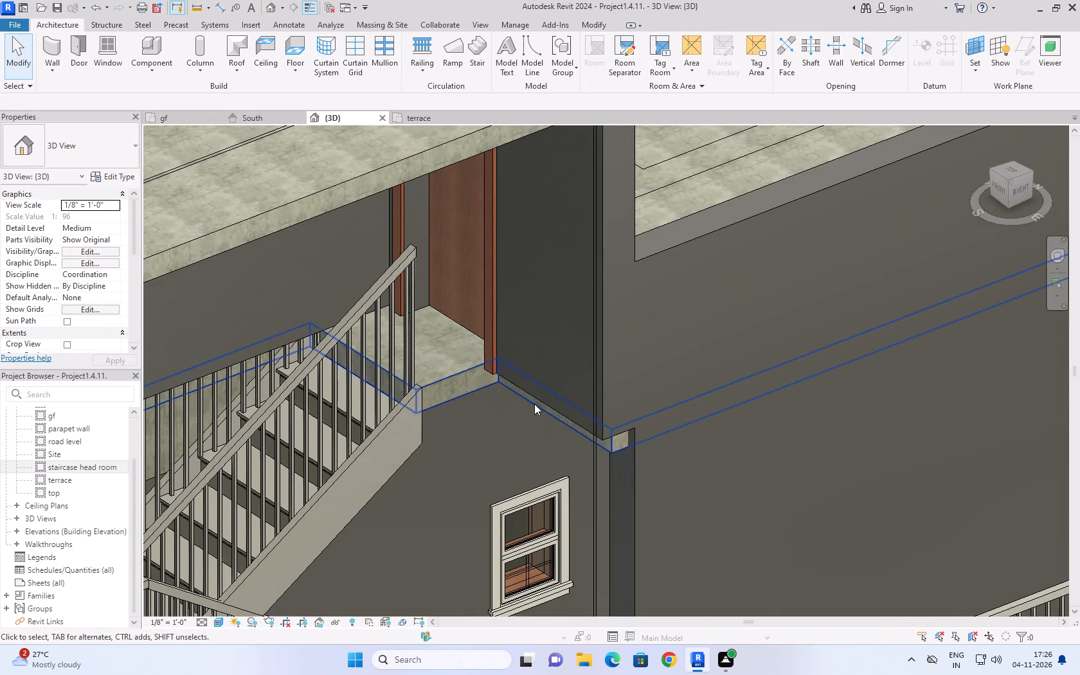
scroll(530, 402, up, 1)
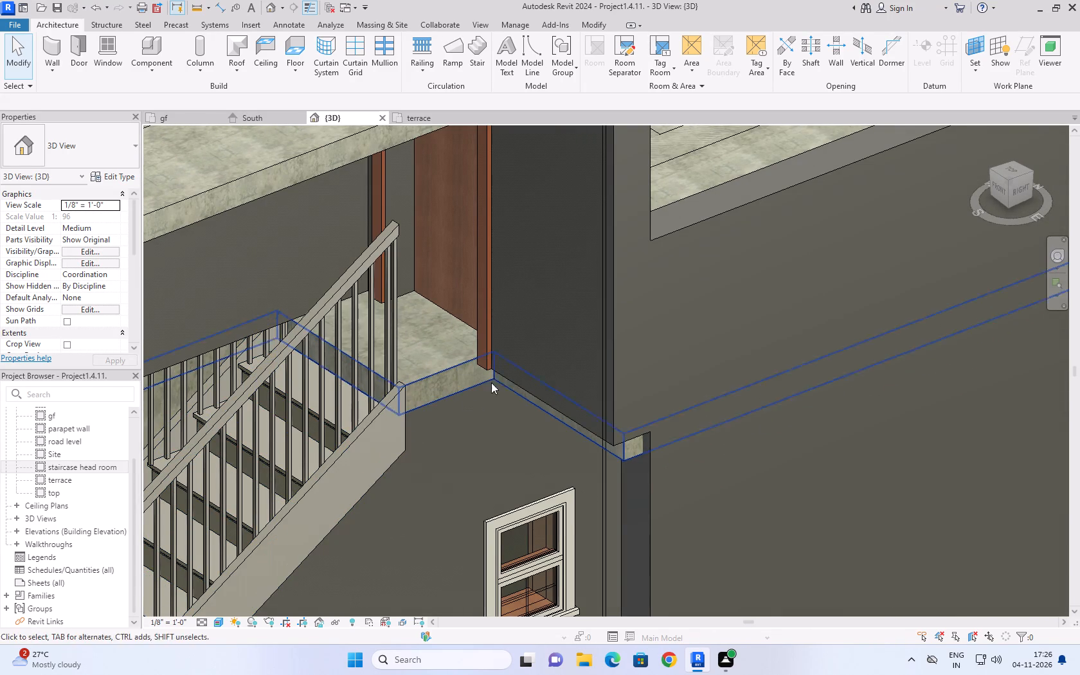
scroll(516, 369, down, 5)
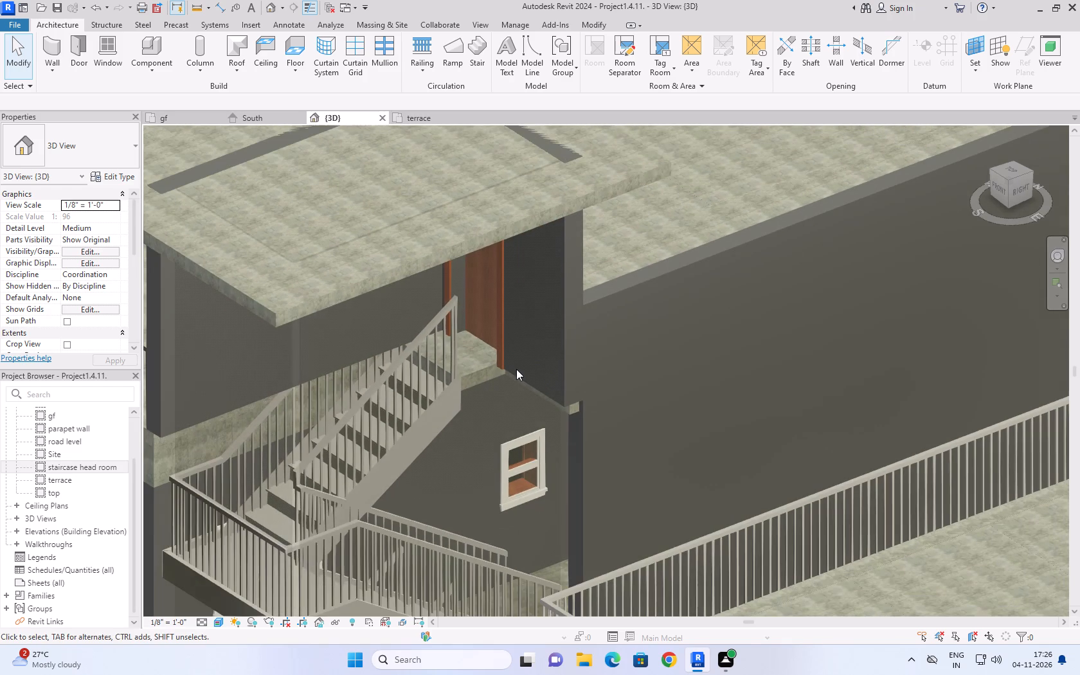
shift+middle_drag(690, 355, 649, 368)
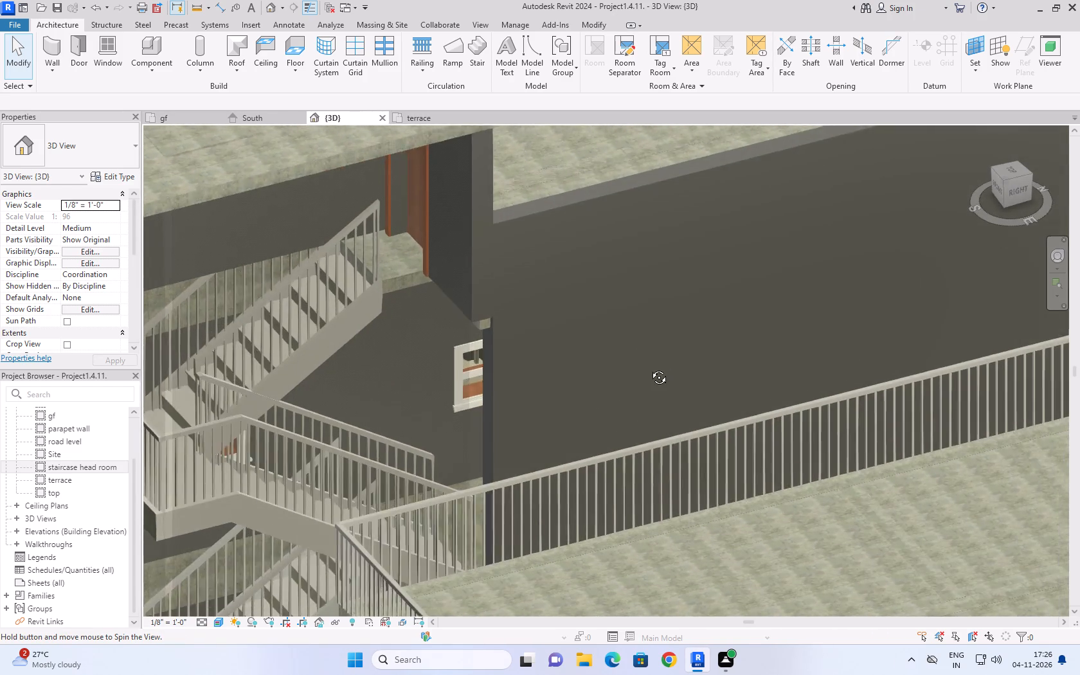
shift+middle_drag(649, 368, 575, 374)
scroll(472, 253, down, 5)
middle_drag(476, 206, 476, 225)
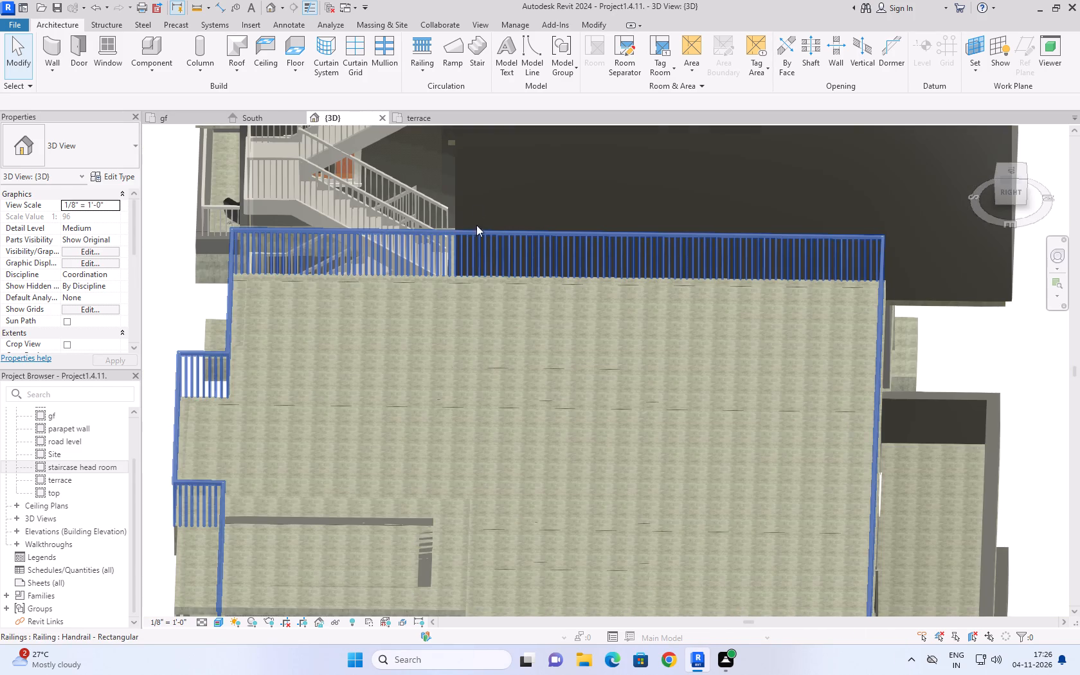
middle_drag(476, 225, 397, 453)
scroll(345, 357, up, 8)
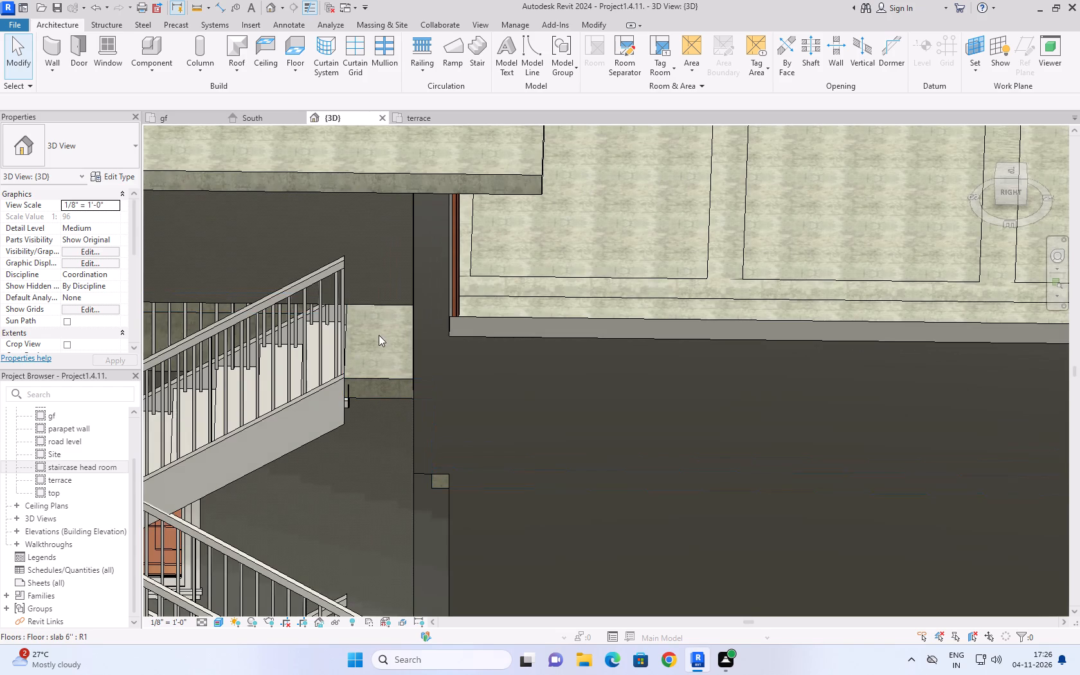
scroll(386, 318, down, 4)
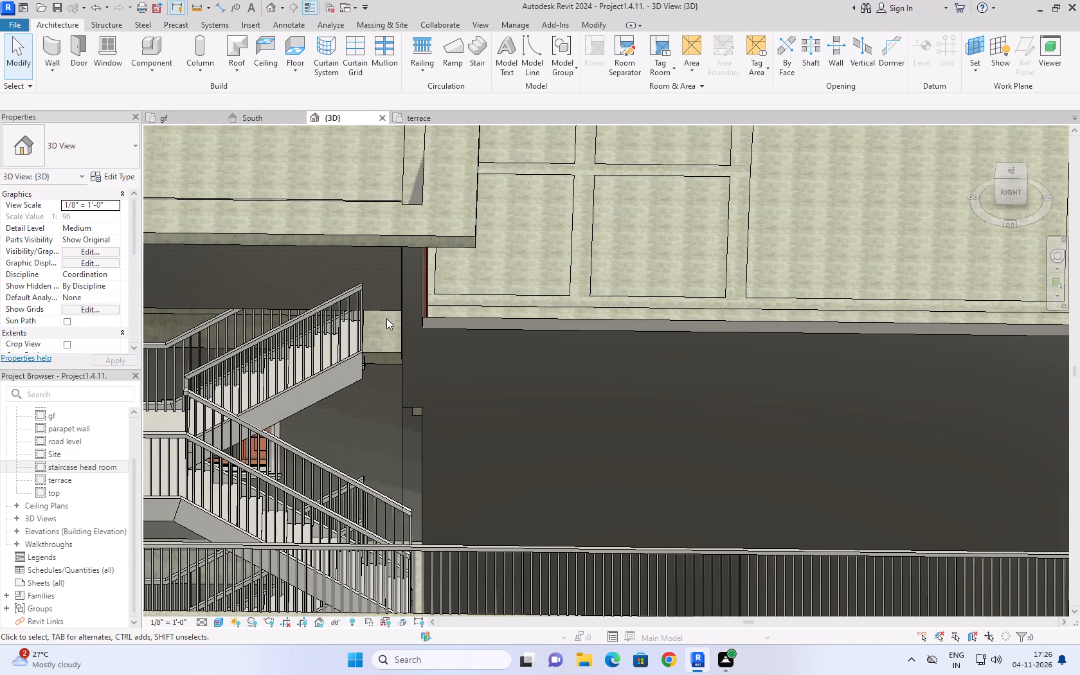
scroll(492, 414, down, 4)
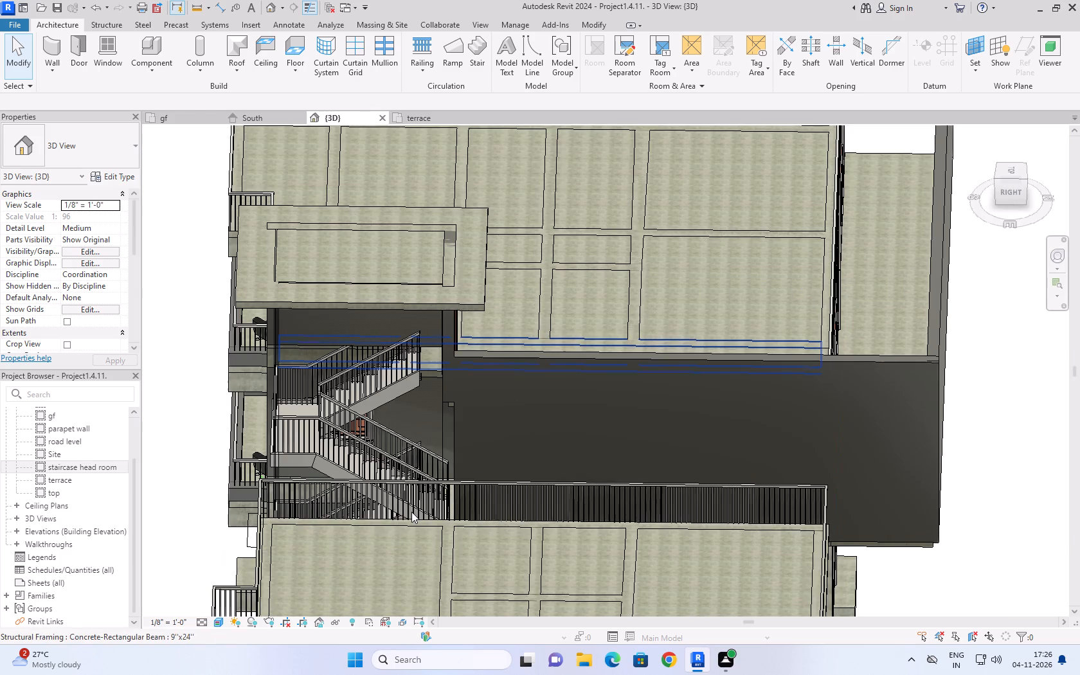
scroll(478, 408, down, 7)
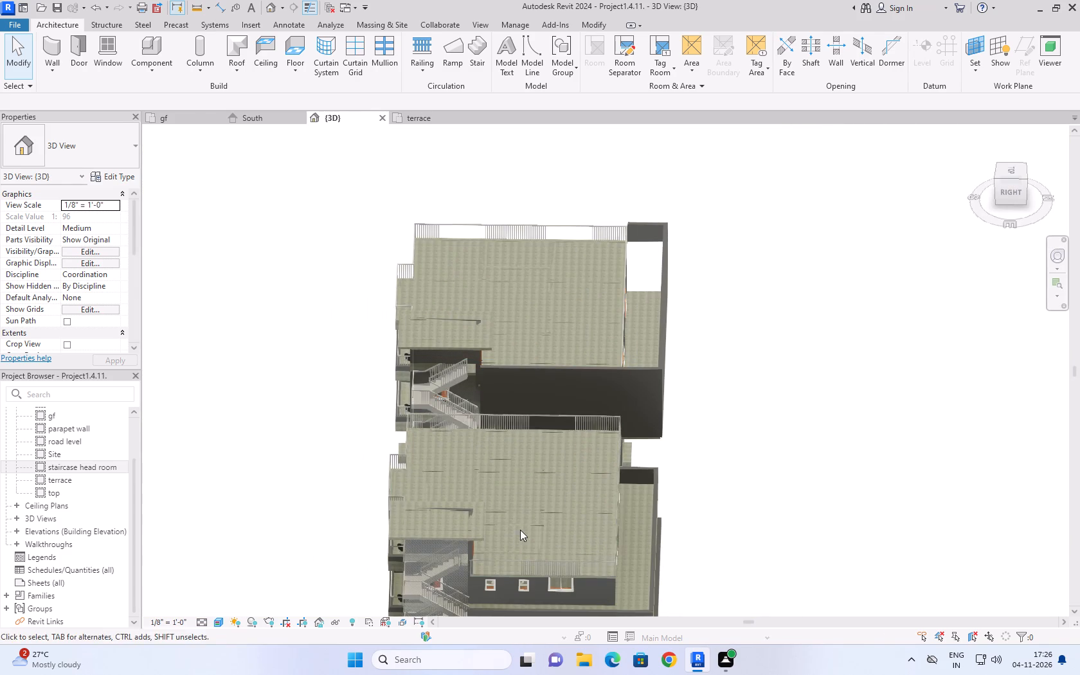
Examine the eastern building's staircase, terrace railing and headroom, and compare them with the western building's in the overall 3D view.
shift+middle_drag(517, 557, 541, 429)
scroll(519, 449, up, 5)
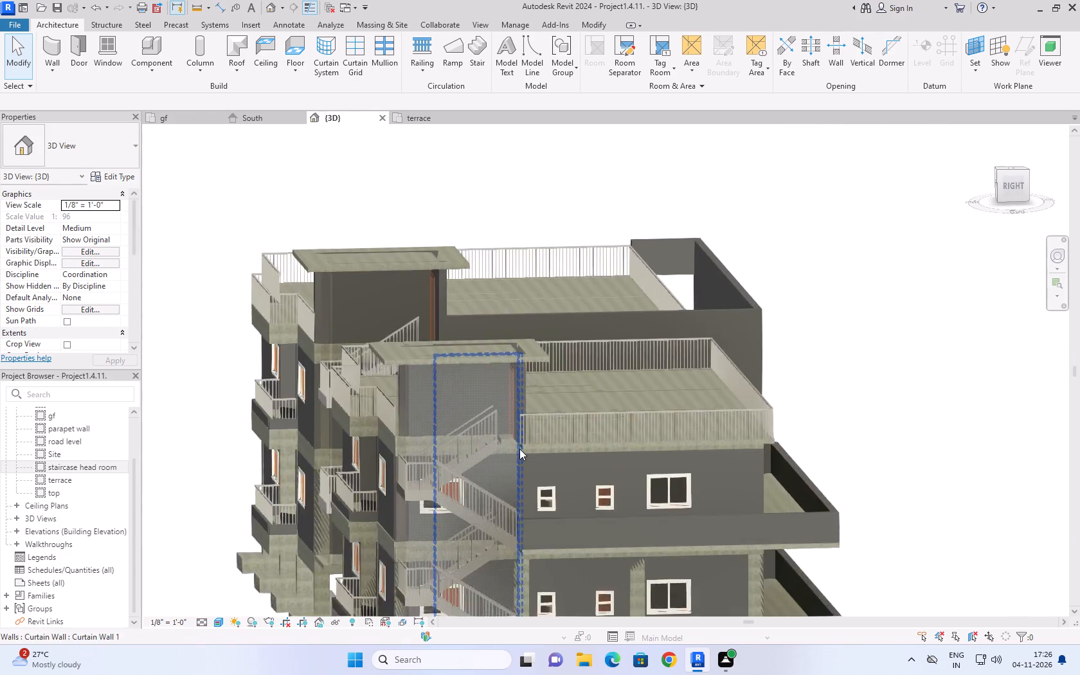
scroll(519, 449, up, 3)
scroll(493, 401, up, 9)
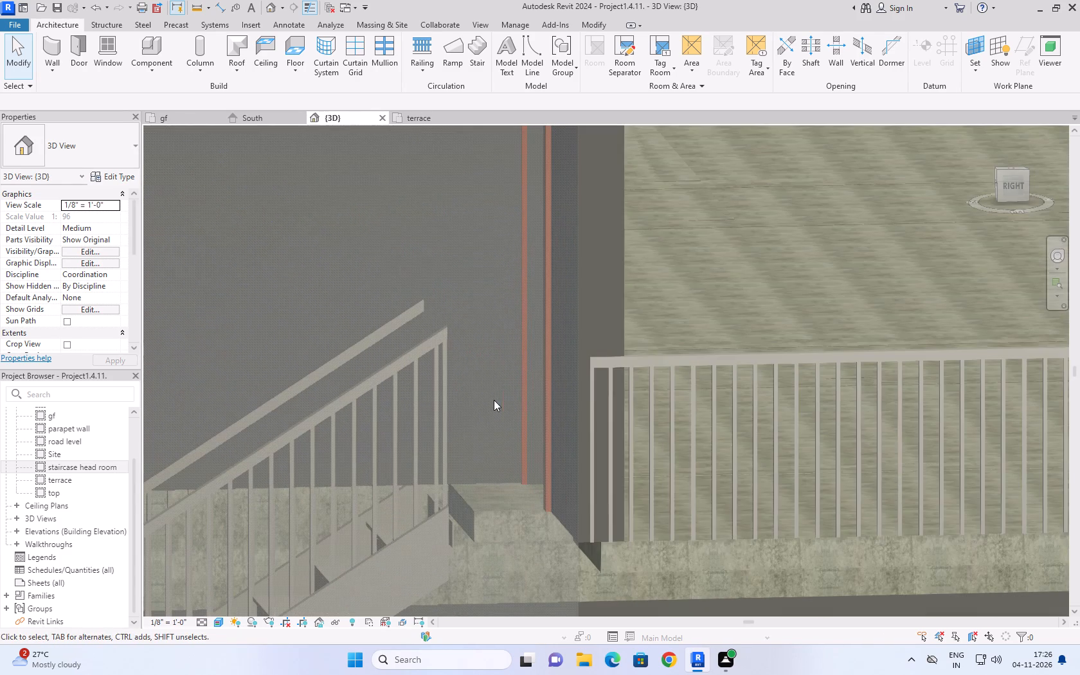
shift+middle_drag(546, 373, 561, 447)
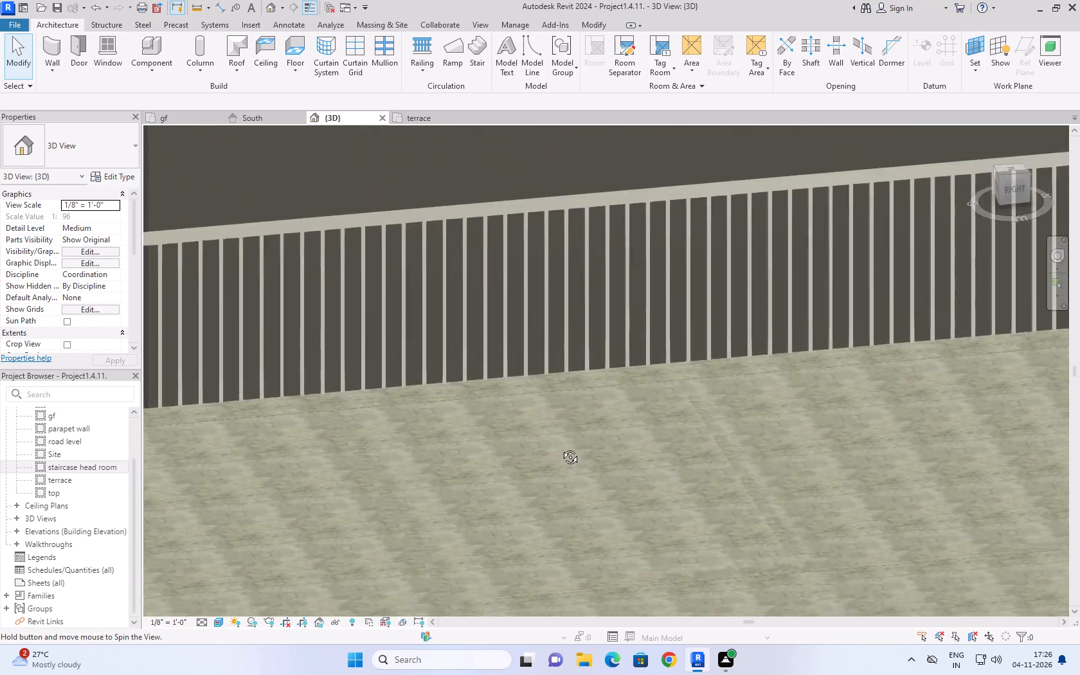
shift+middle_drag(561, 447, 561, 460)
scroll(562, 459, down, 15)
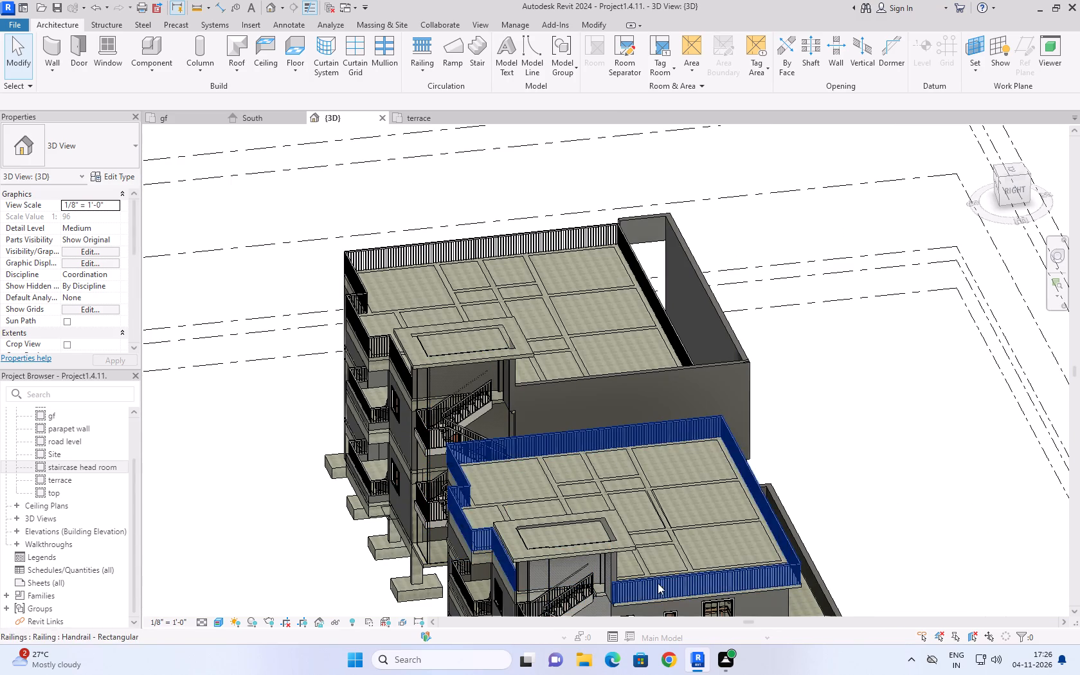
scroll(660, 562, up, 3)
scroll(654, 469, down, 5)
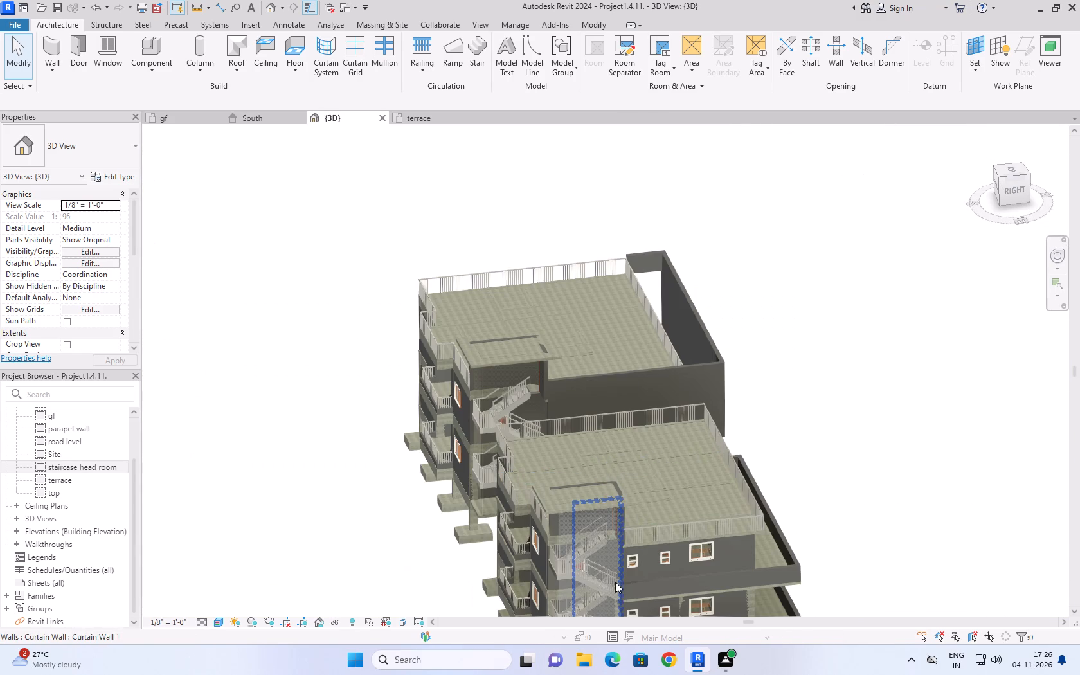
scroll(615, 582, up, 9)
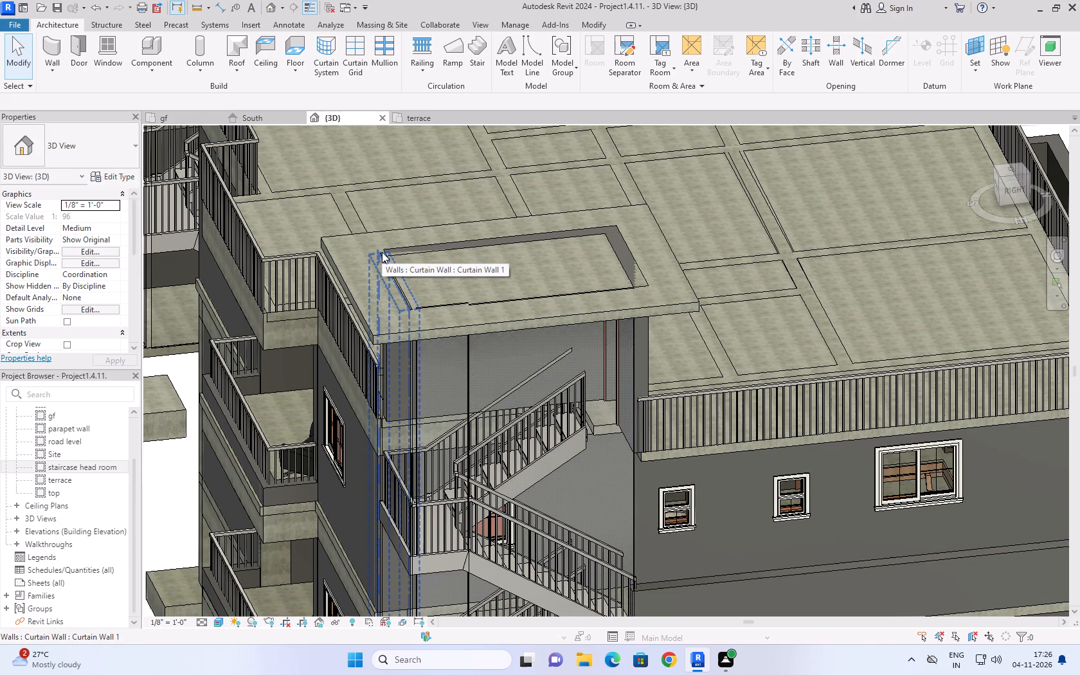
scroll(382, 252, down, 8)
click(208, 369)
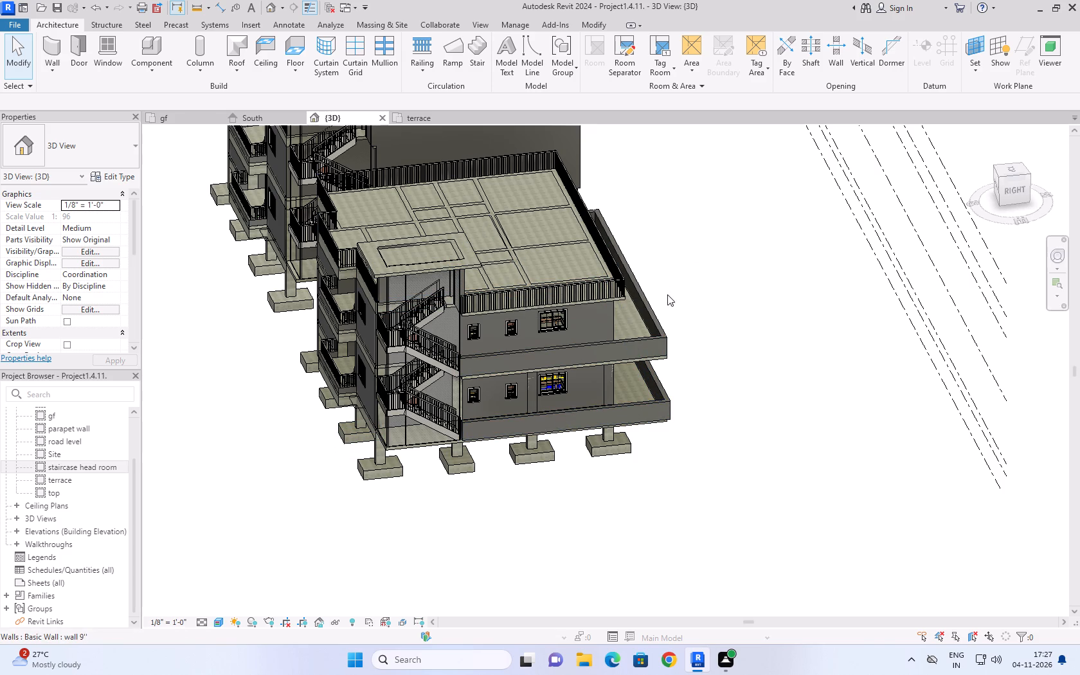
scroll(681, 300, down, 1)
click(978, 134)
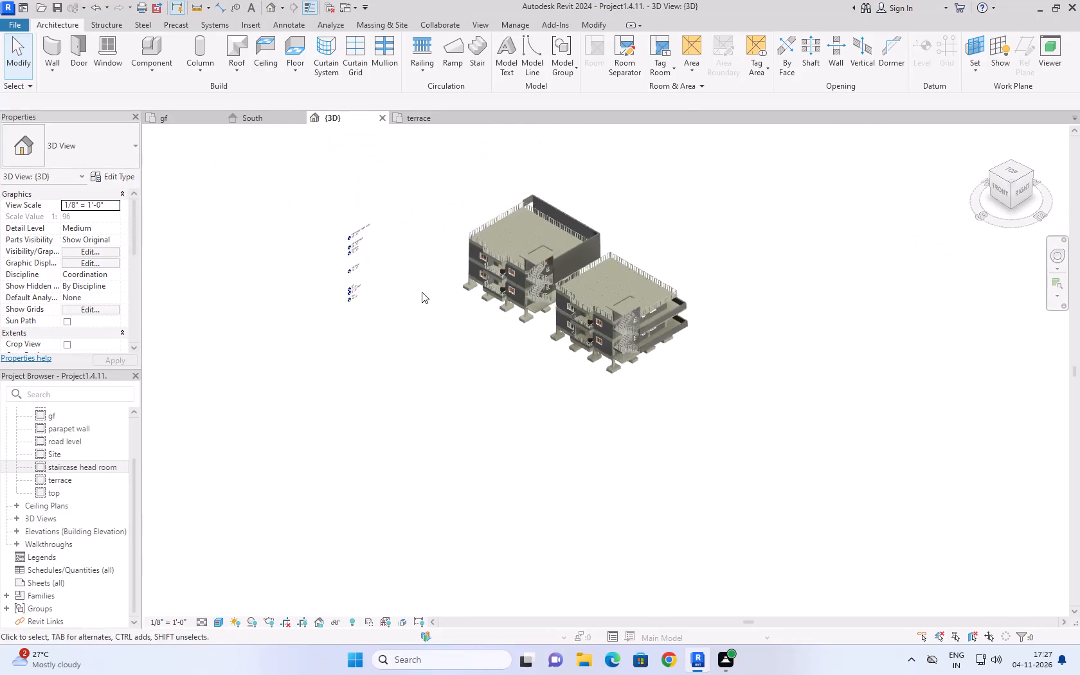
Open the boundary sketch of the western building's 6" terrace floor slab for editing.
scroll(568, 401, up, 4)
scroll(570, 339, up, 4)
scroll(487, 462, up, 2)
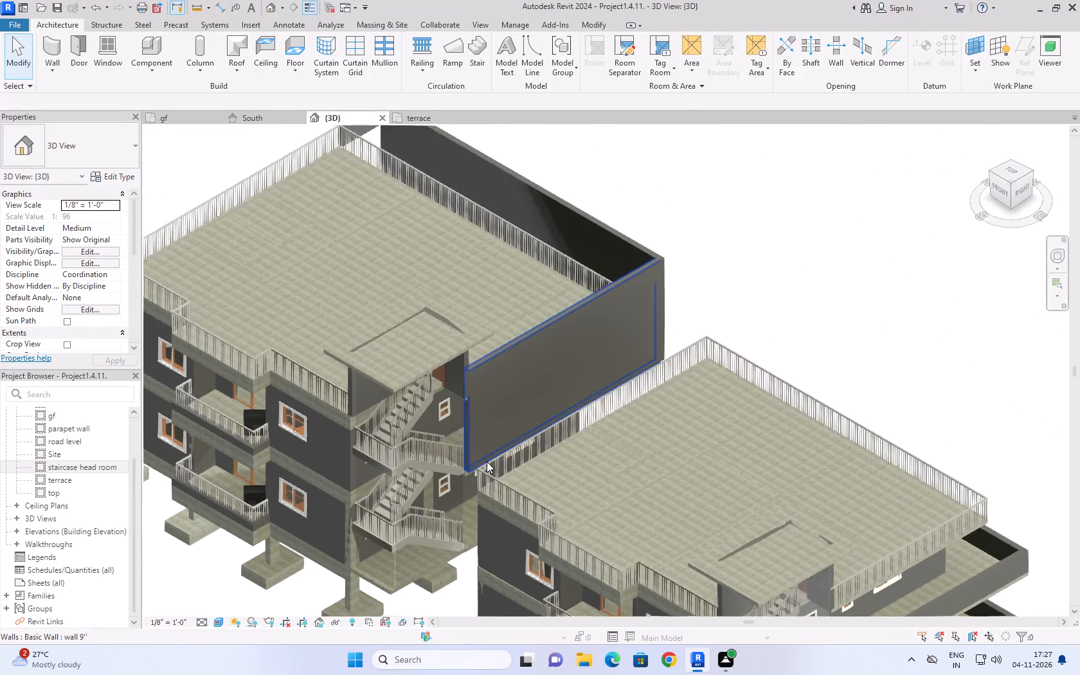
scroll(487, 462, up, 6)
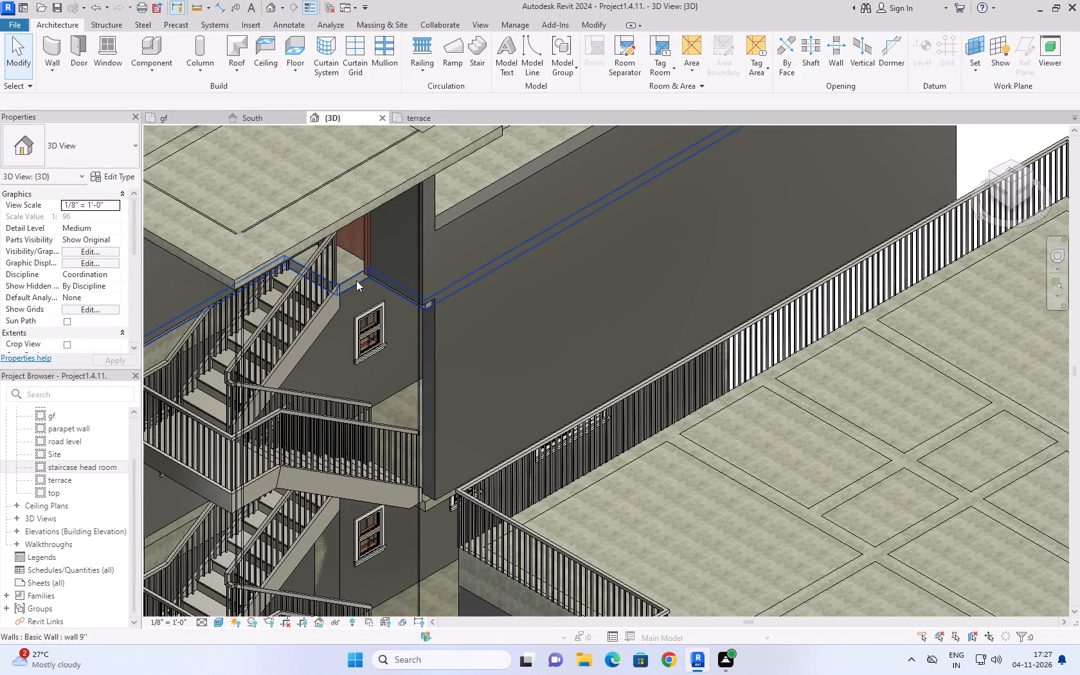
click(355, 280)
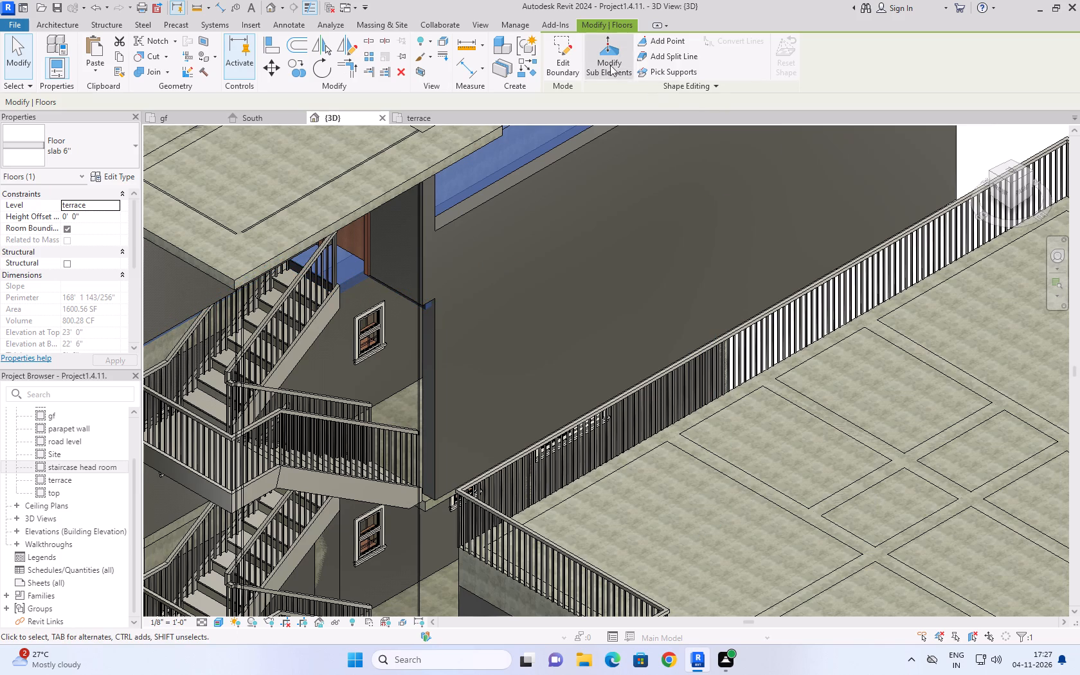
click(557, 67)
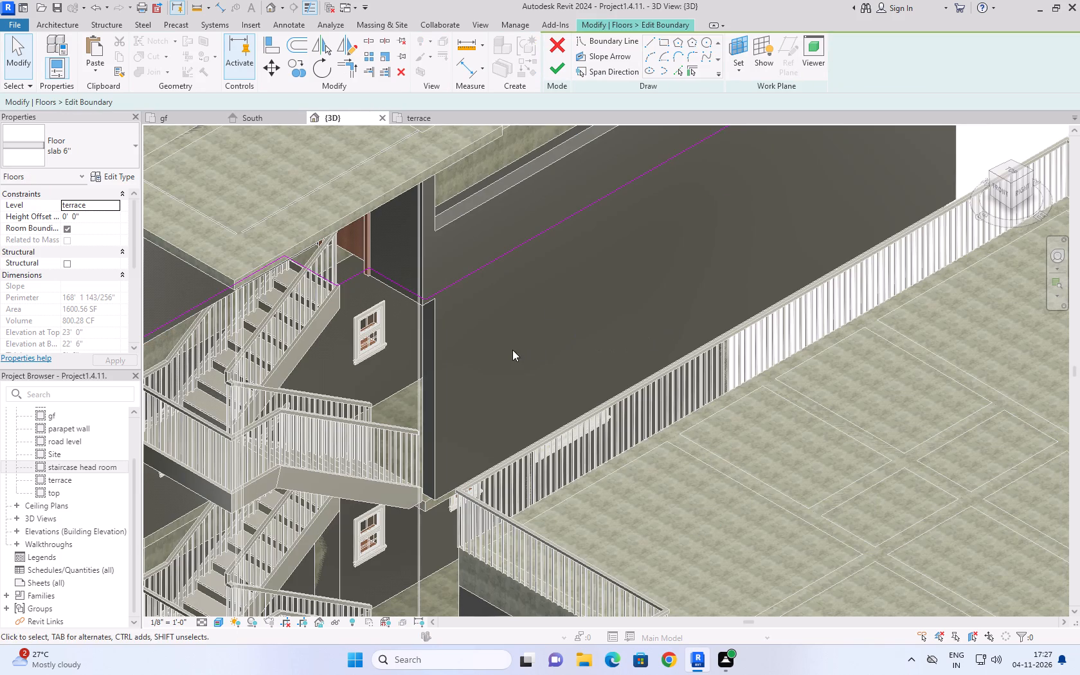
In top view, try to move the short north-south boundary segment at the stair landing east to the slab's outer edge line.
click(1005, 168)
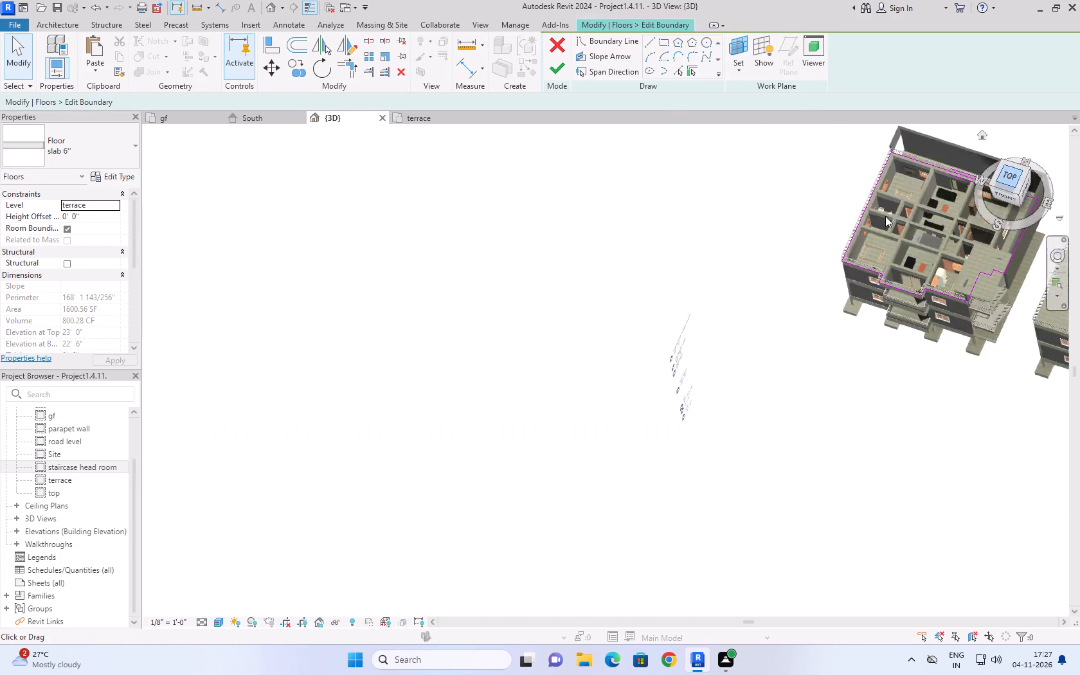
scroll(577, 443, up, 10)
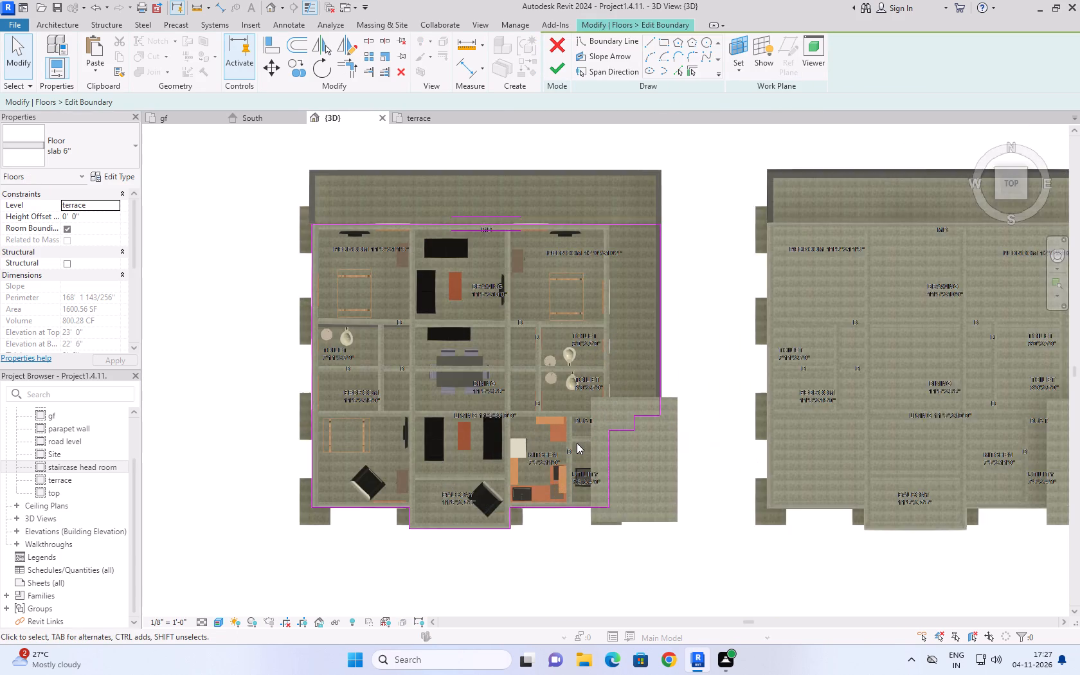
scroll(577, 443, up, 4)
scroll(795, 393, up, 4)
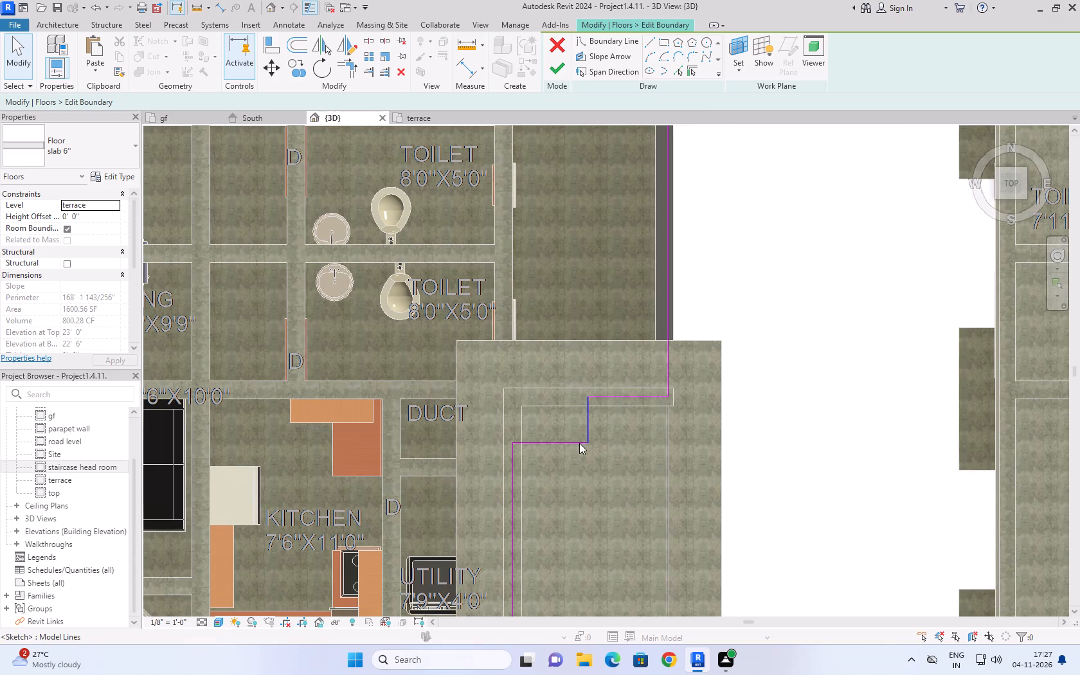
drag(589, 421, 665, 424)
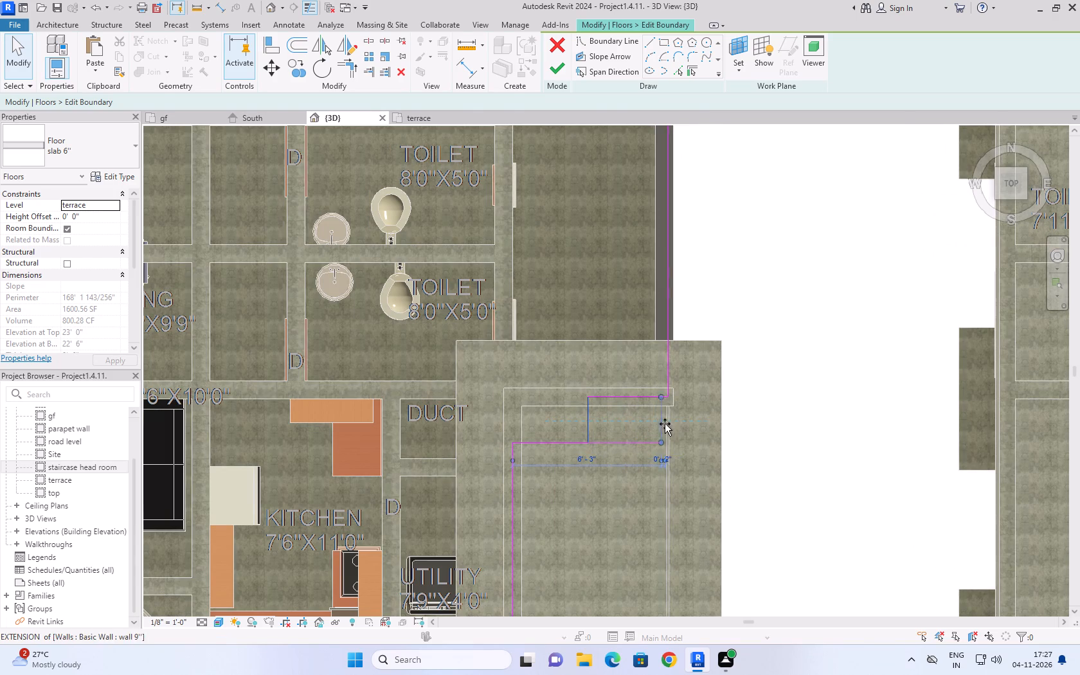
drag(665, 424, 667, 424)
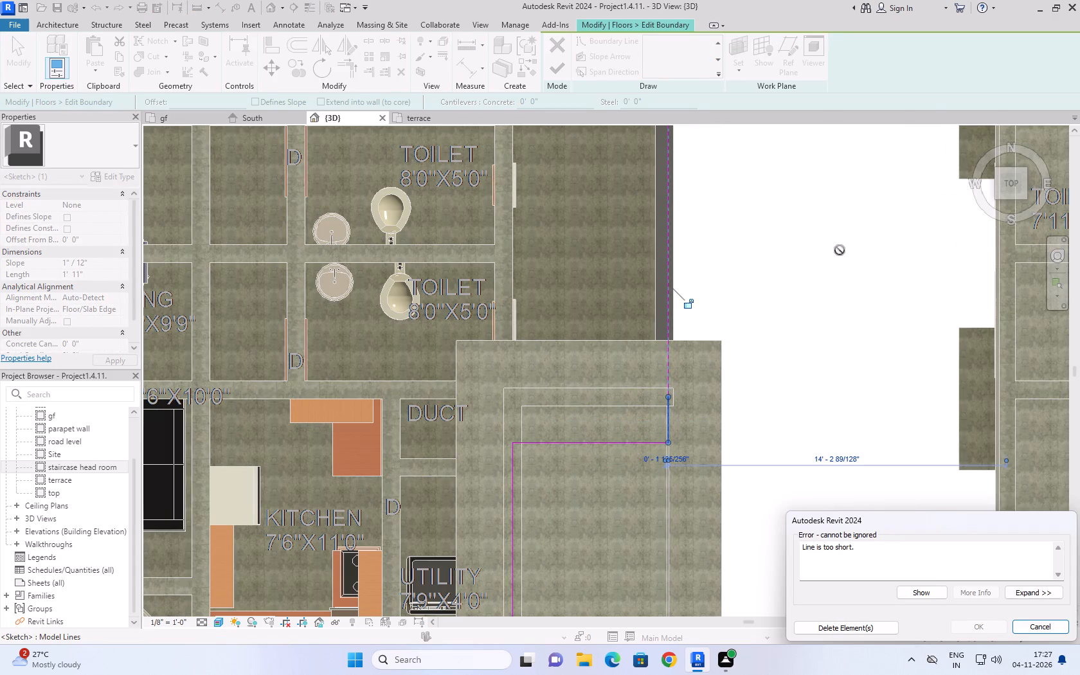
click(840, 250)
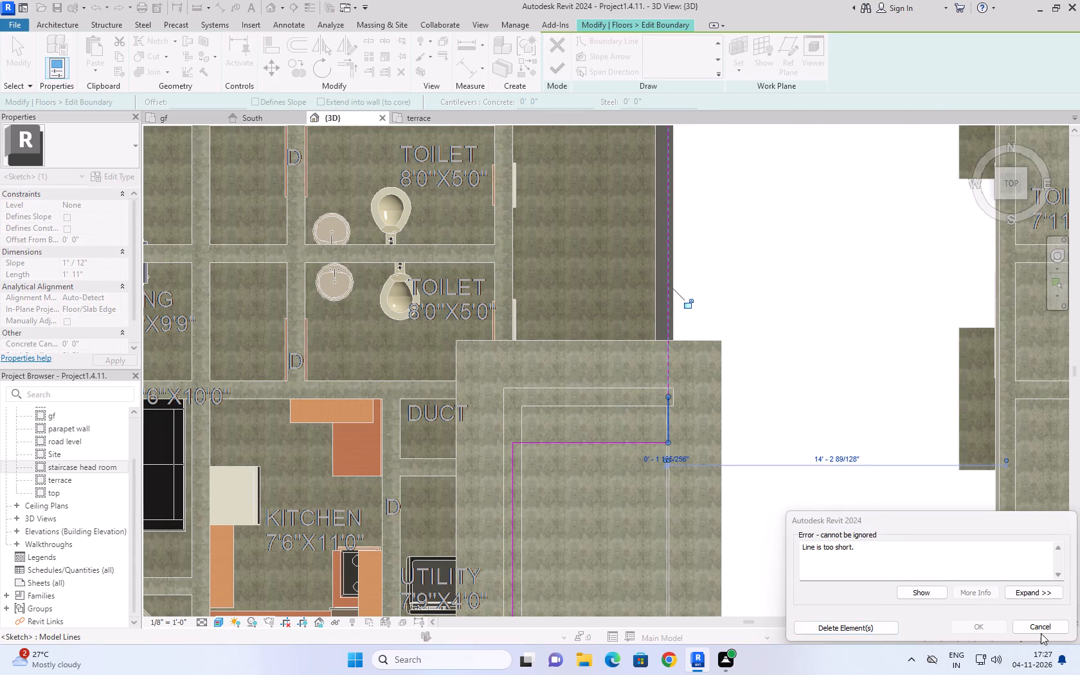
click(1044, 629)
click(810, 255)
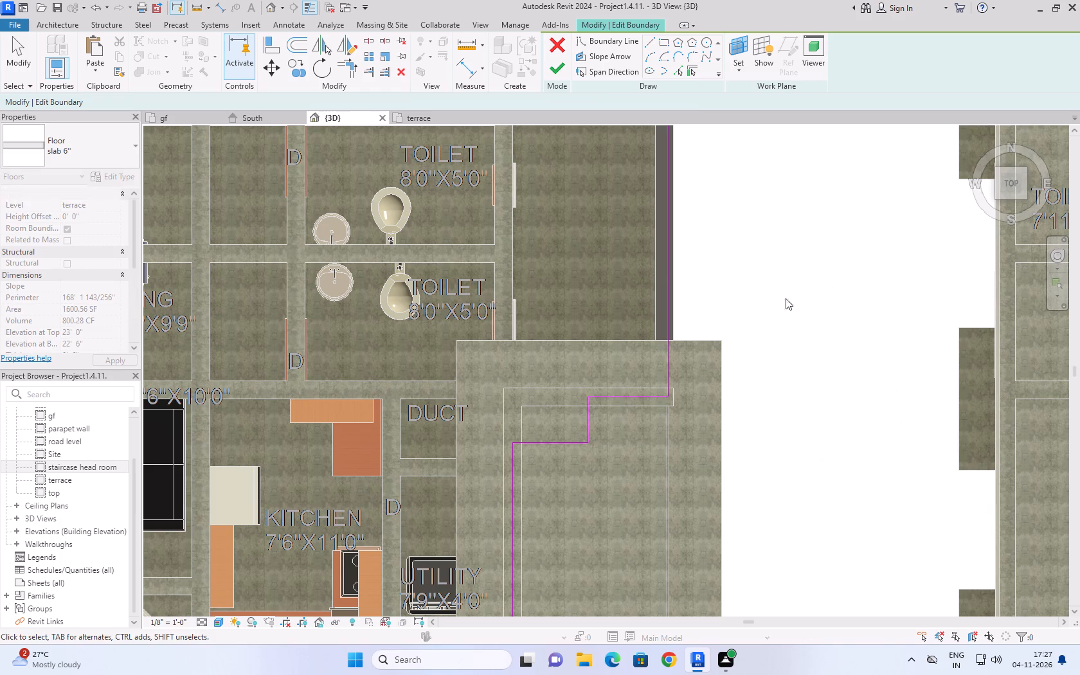
Align the short north-south boundary segment at the stair landing with the slab's east edge, delete the too-short connecting line, and finish the sketch.
click(589, 418)
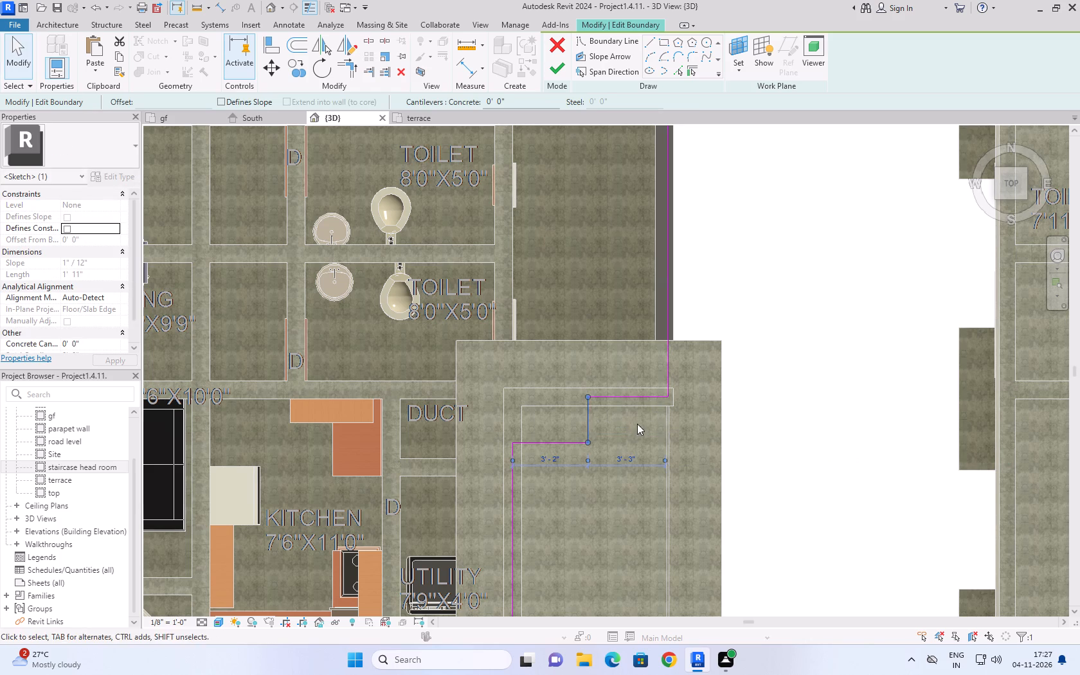
click(262, 45)
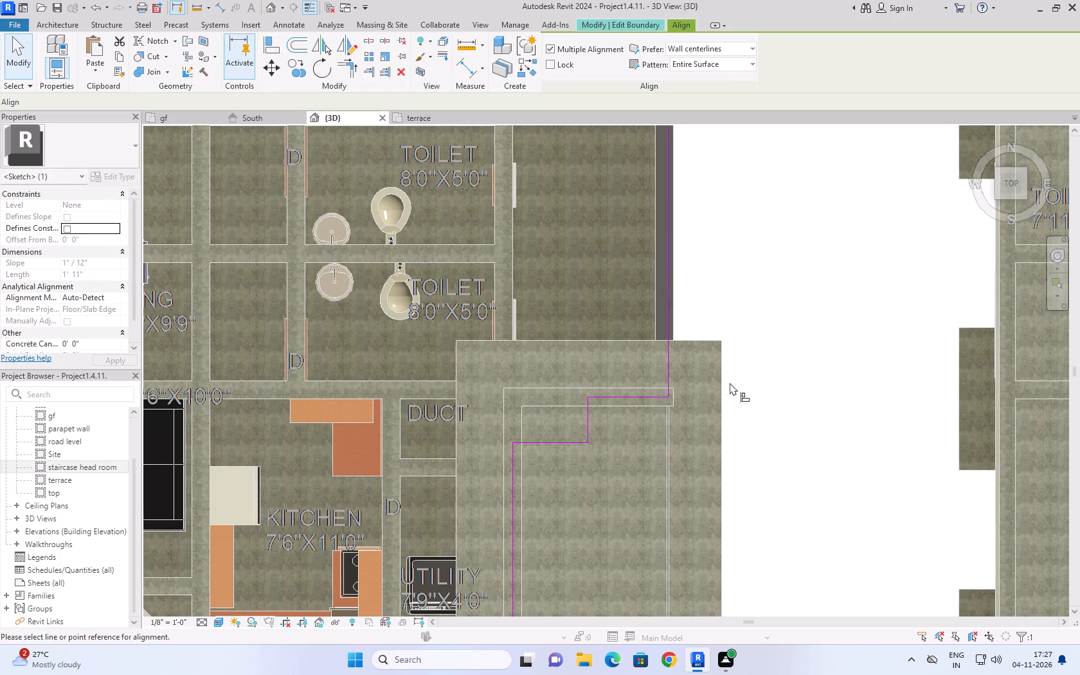
click(670, 364)
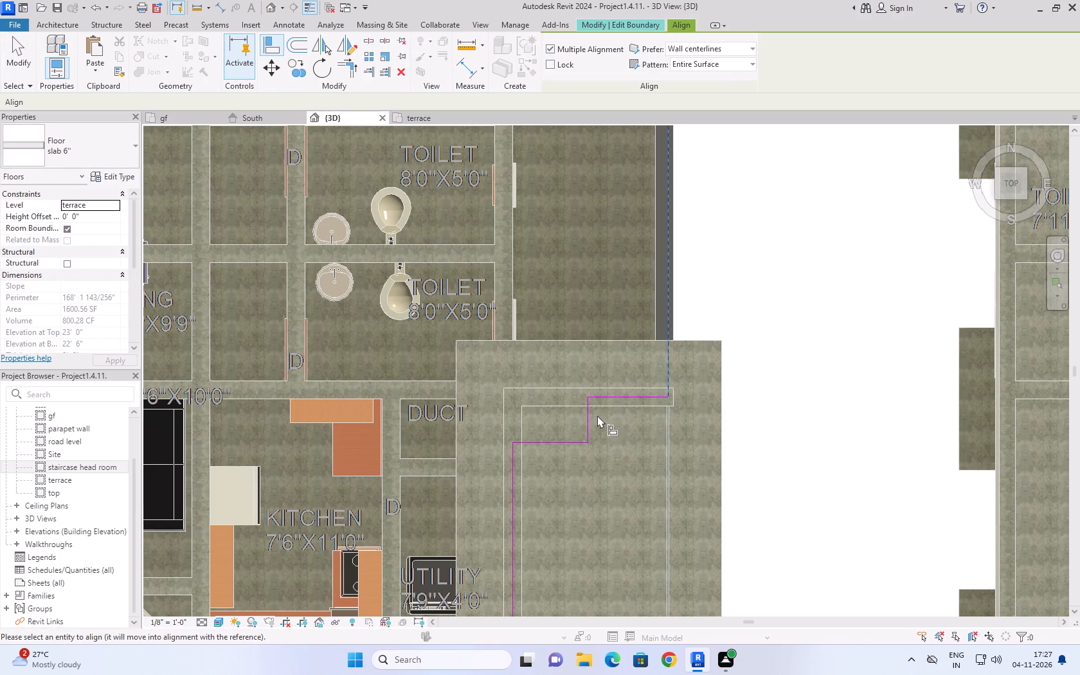
click(591, 417)
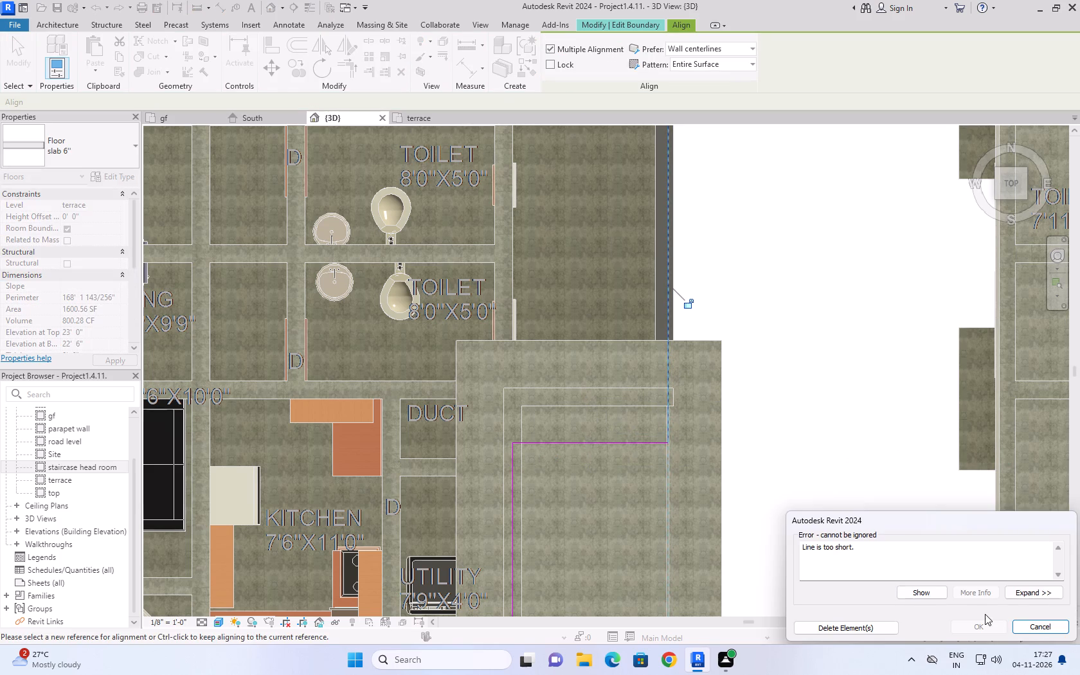
click(883, 620)
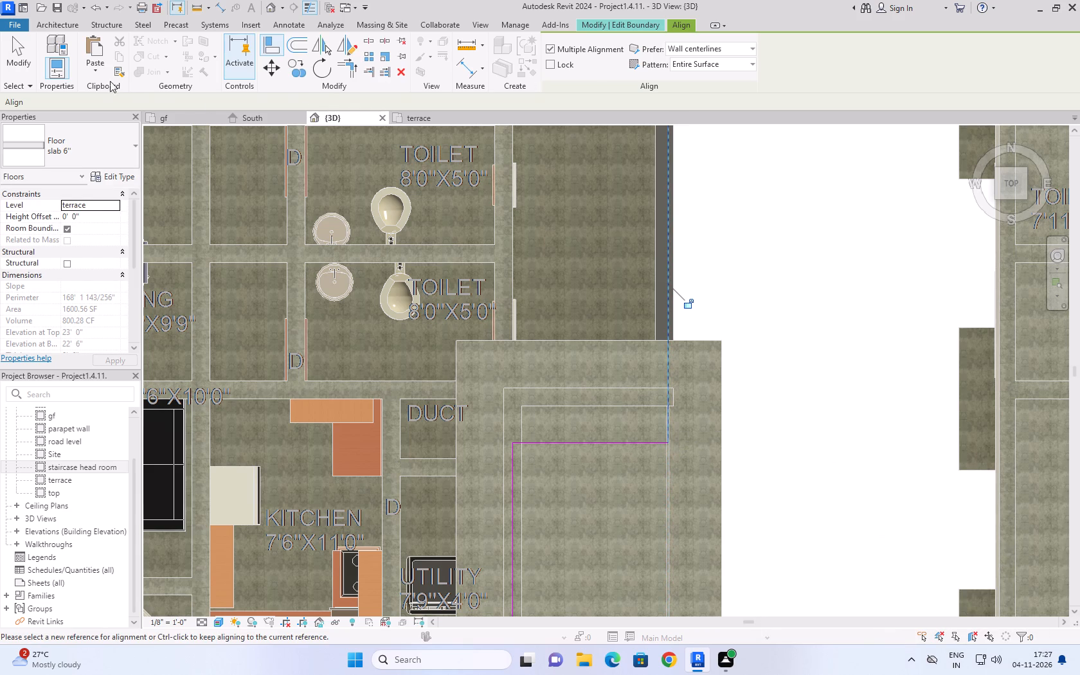
click(26, 56)
click(881, 292)
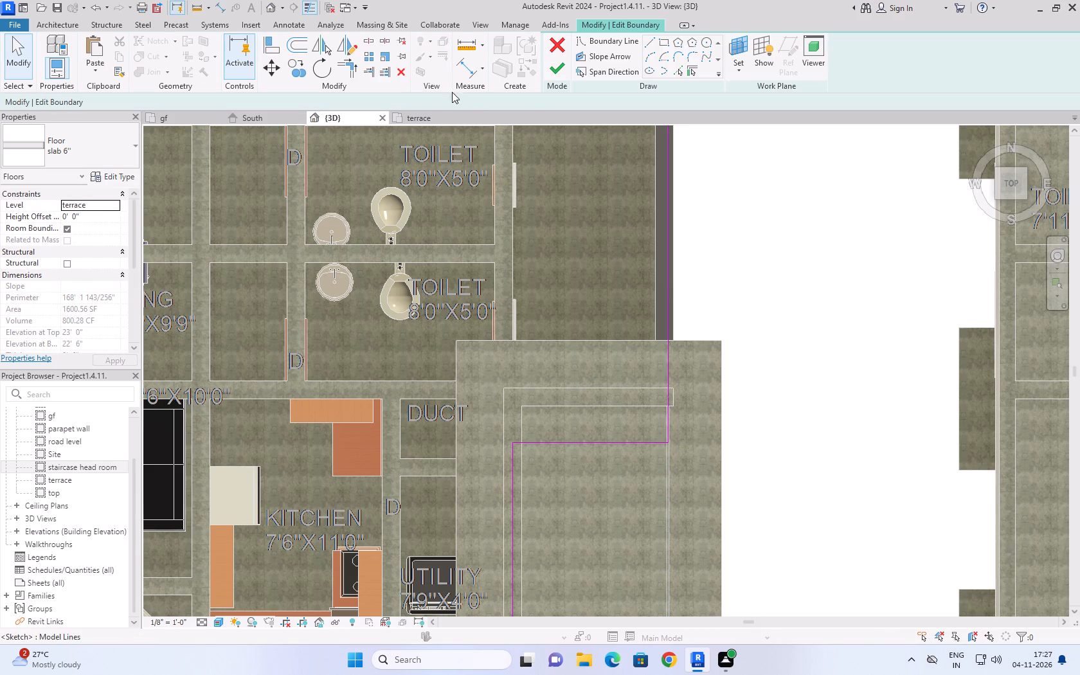
click(561, 67)
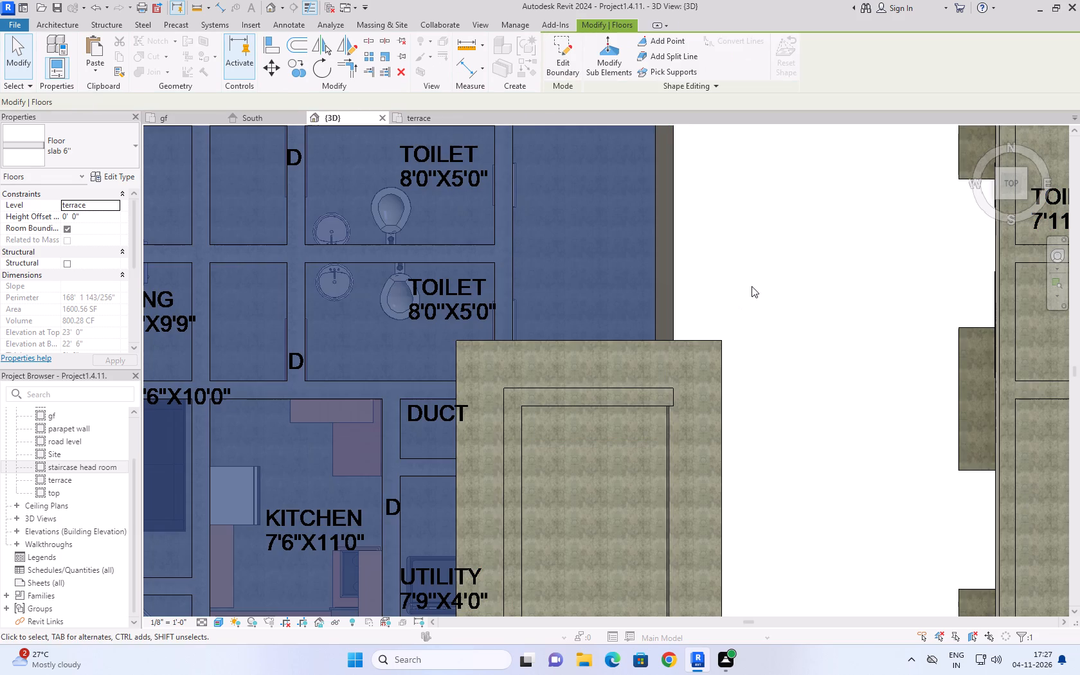
click(782, 282)
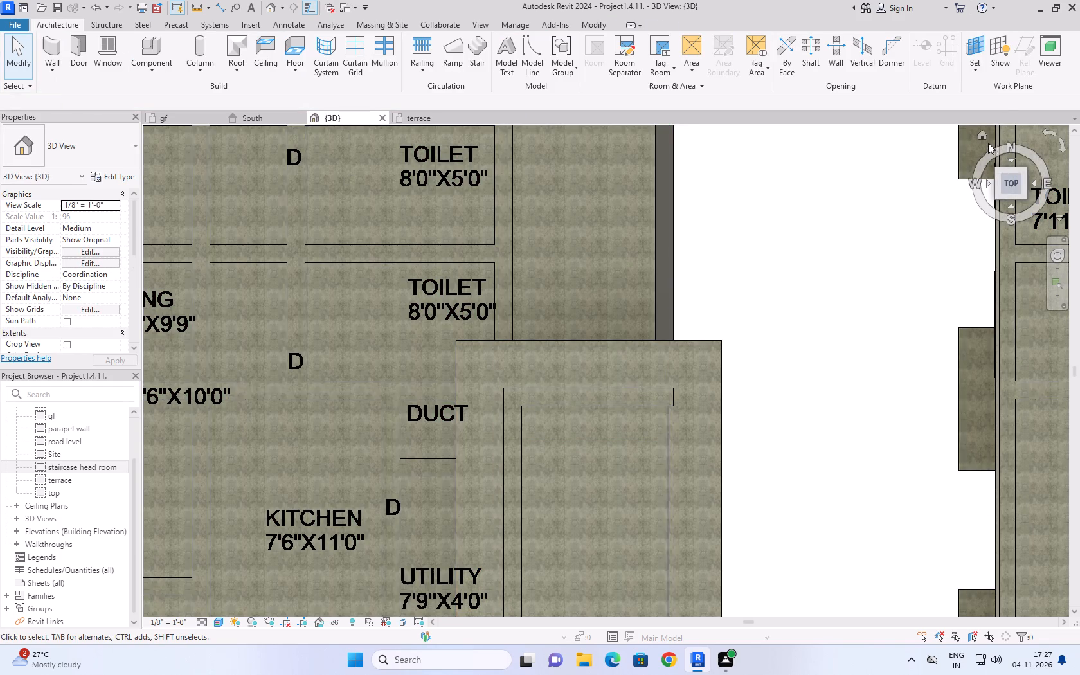
Examine the western building's terrace slab edge at the stair landing in 3D and compare it with the eastern building's staircase side.
click(986, 139)
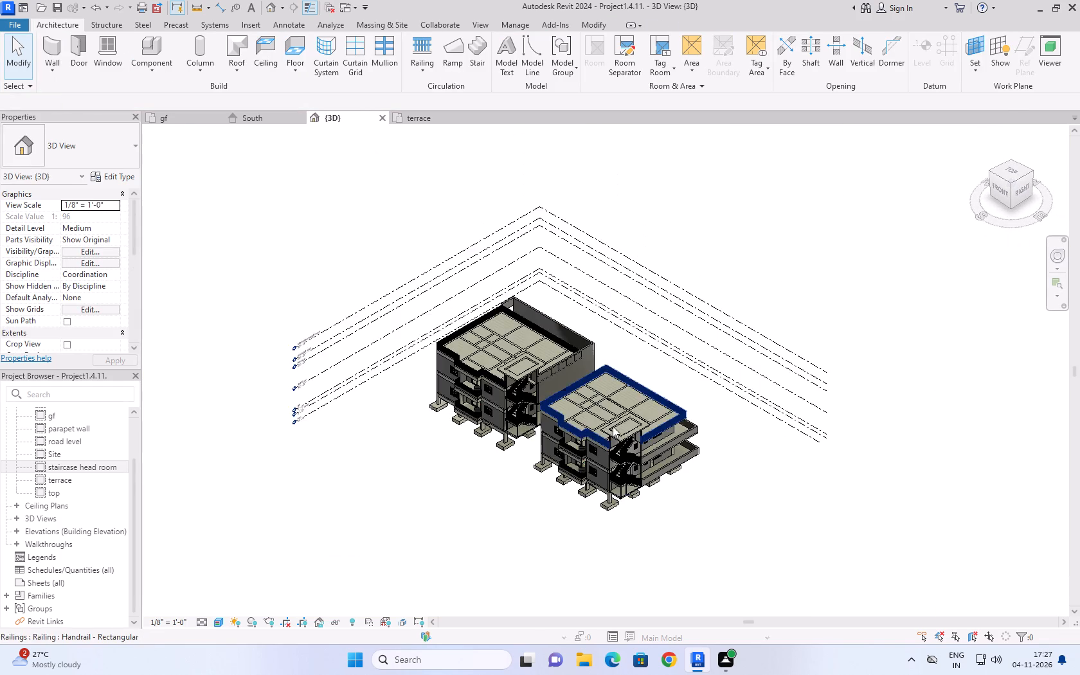
scroll(559, 422, up, 9)
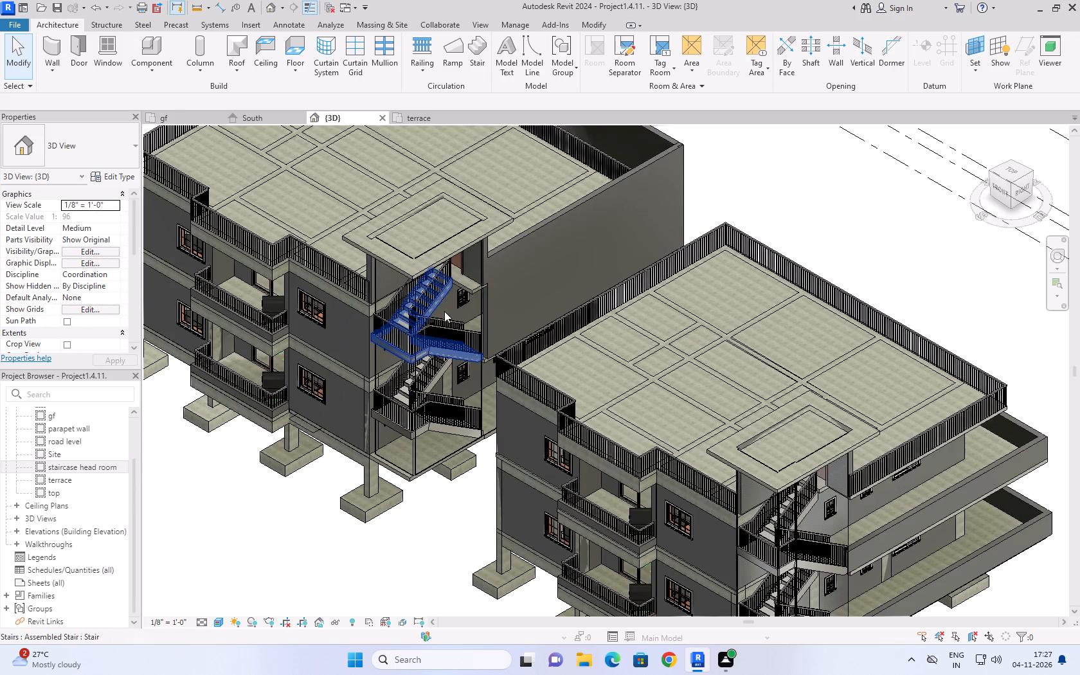
scroll(484, 236, up, 9)
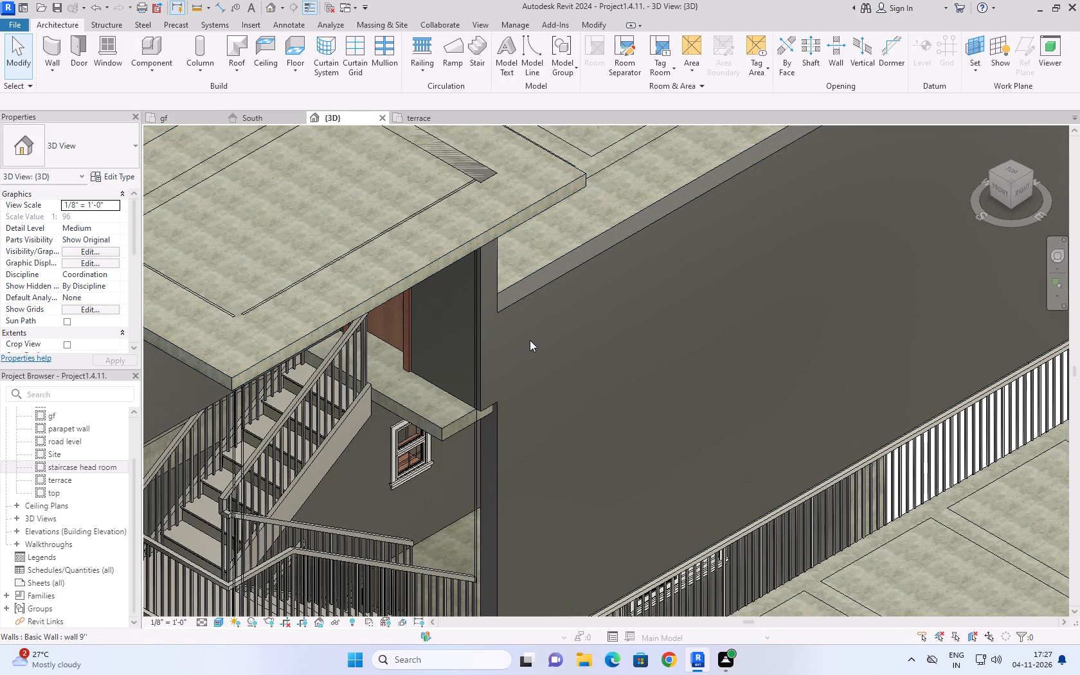
scroll(544, 316, down, 4)
scroll(559, 246, down, 4)
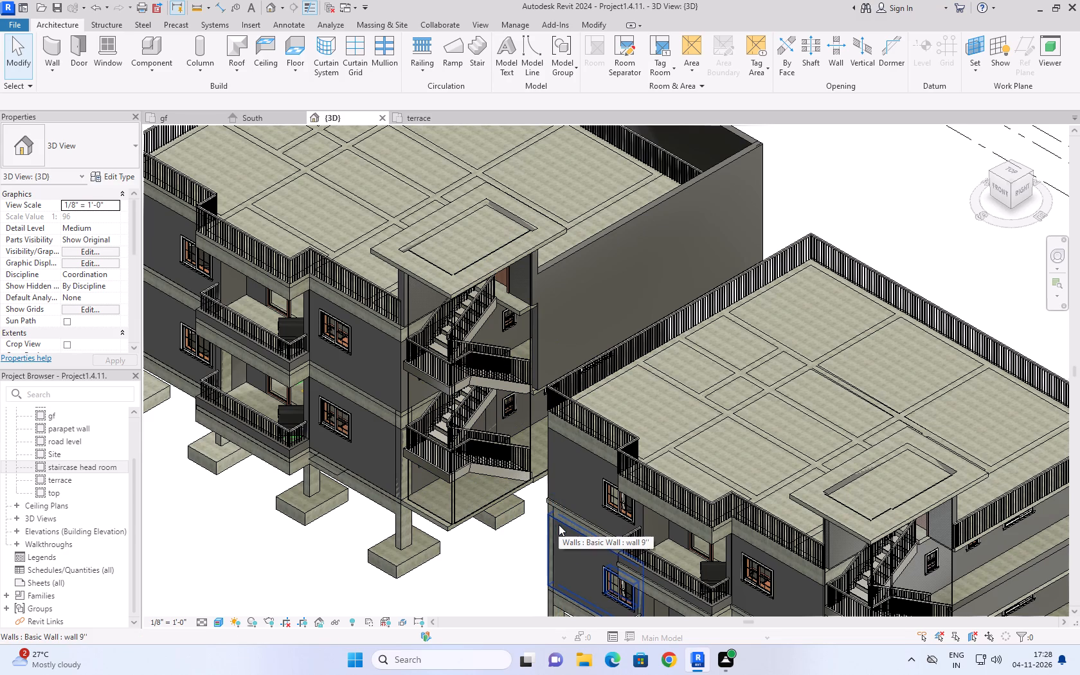
scroll(595, 232, down, 4)
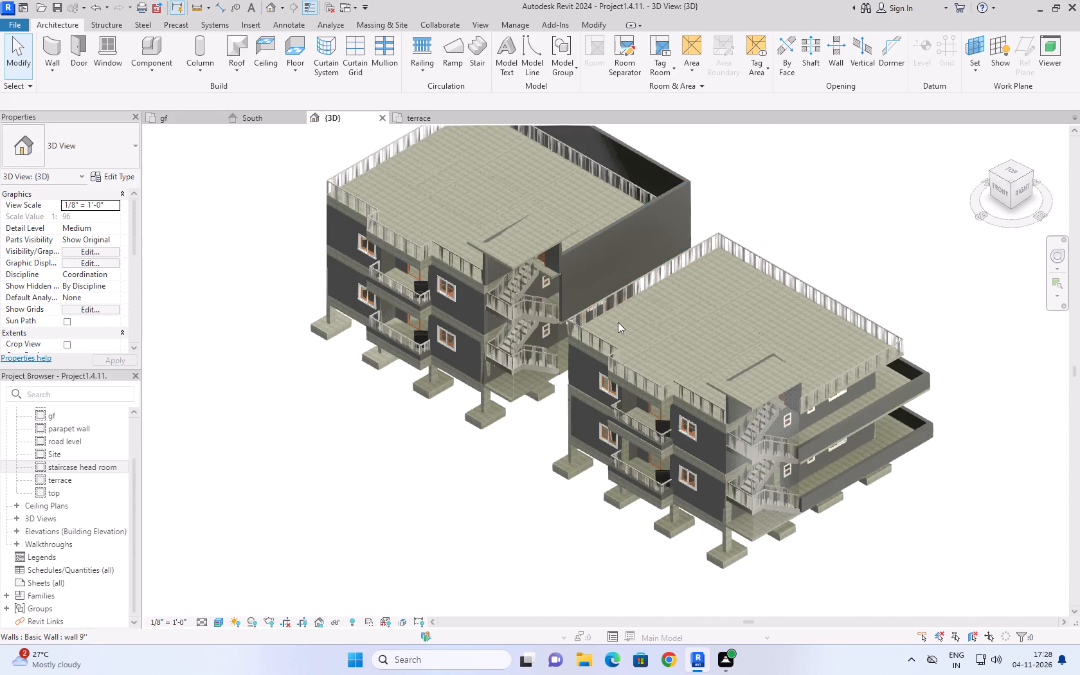
scroll(926, 510, up, 5)
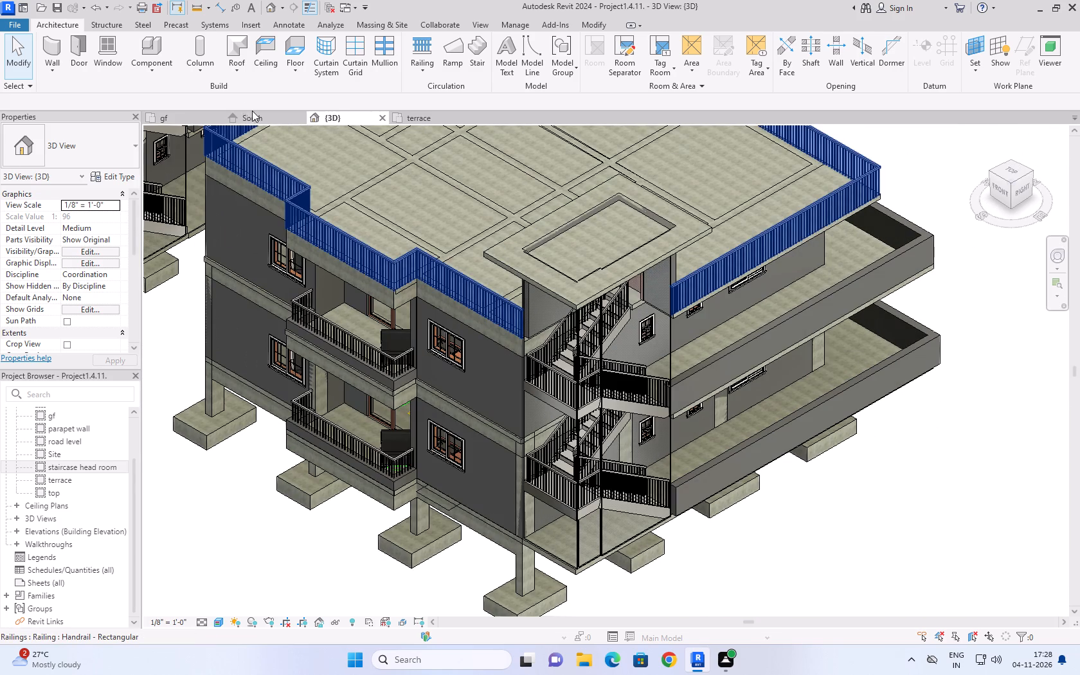
In the gf floor plan, nudge the eastern building's 9" east parapet wall west until its outer face meets the staircase's outer edge line.
click(204, 120)
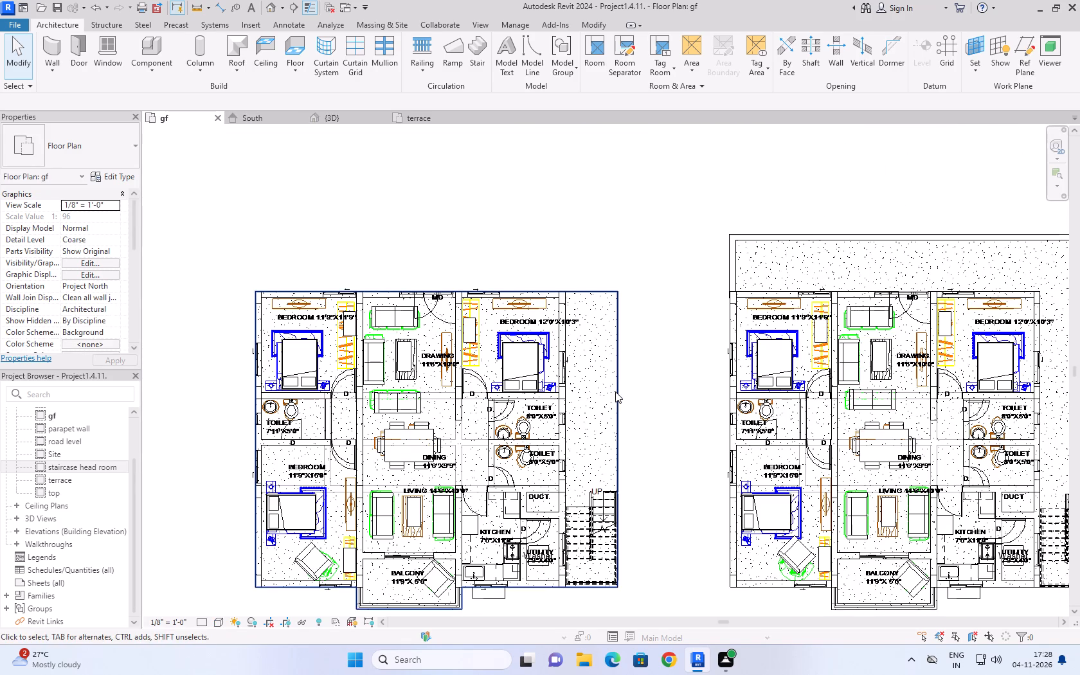
middle_drag(812, 253, 485, 240)
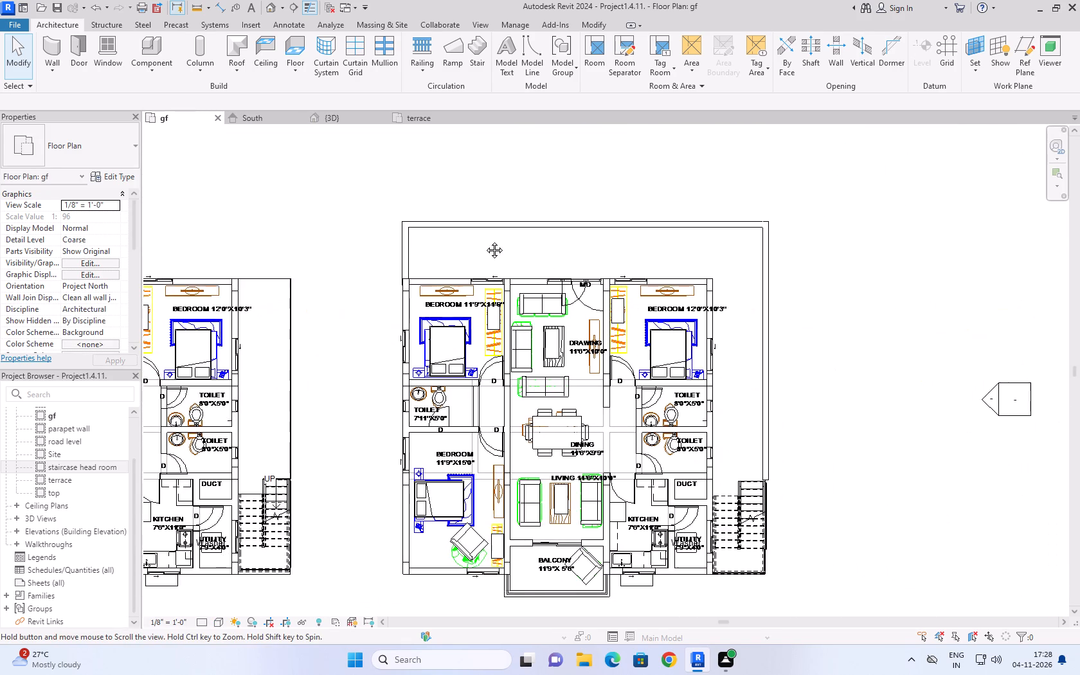
middle_drag(485, 240, 483, 240)
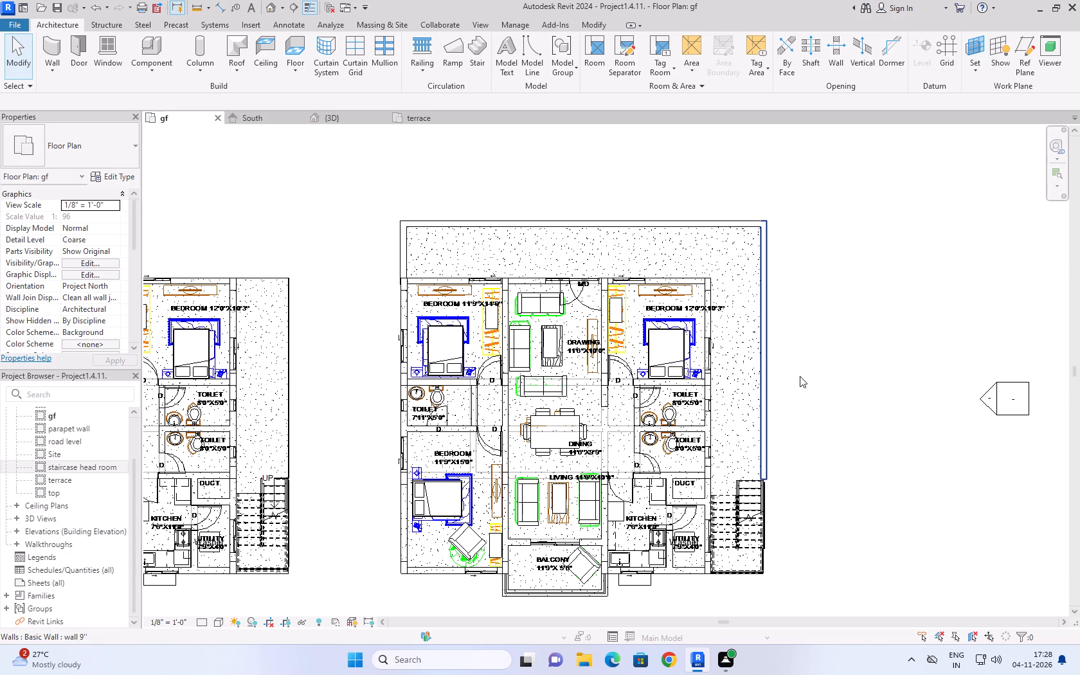
scroll(824, 323, down, 1)
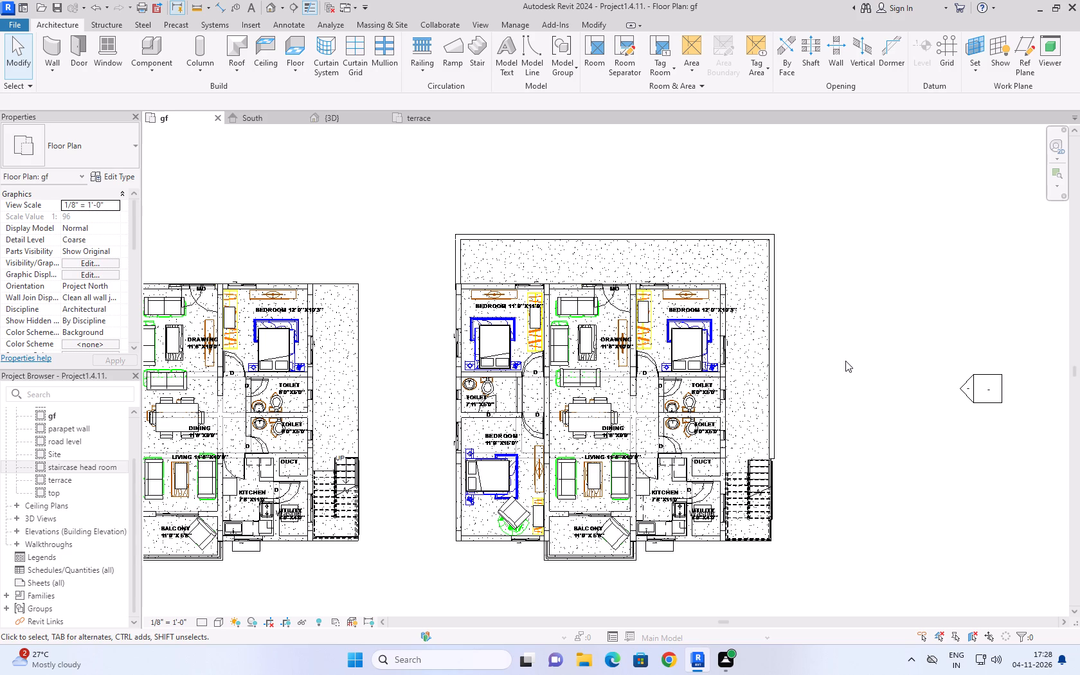
scroll(842, 361, up, 5)
scroll(819, 238, down, 1)
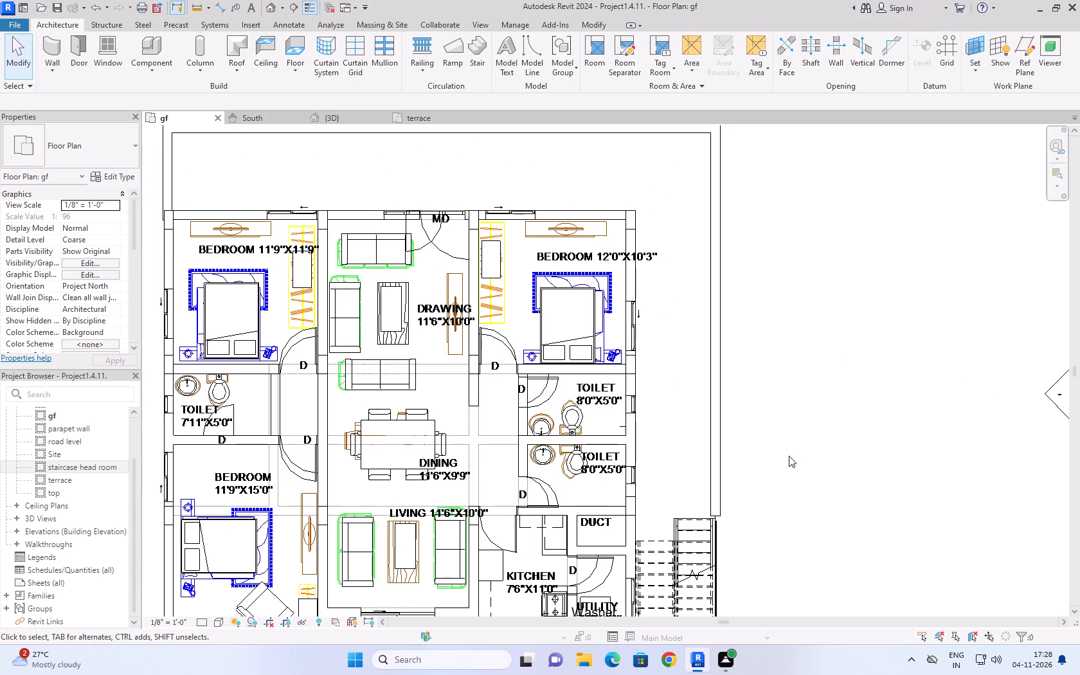
scroll(690, 526, up, 8)
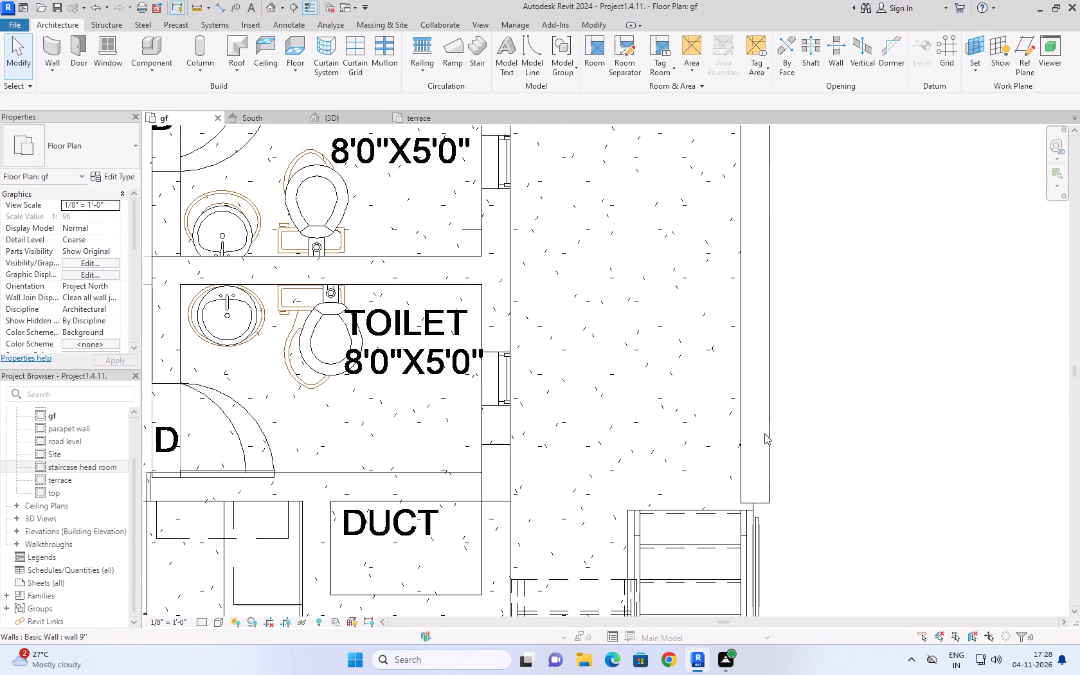
click(767, 429)
key(Left)
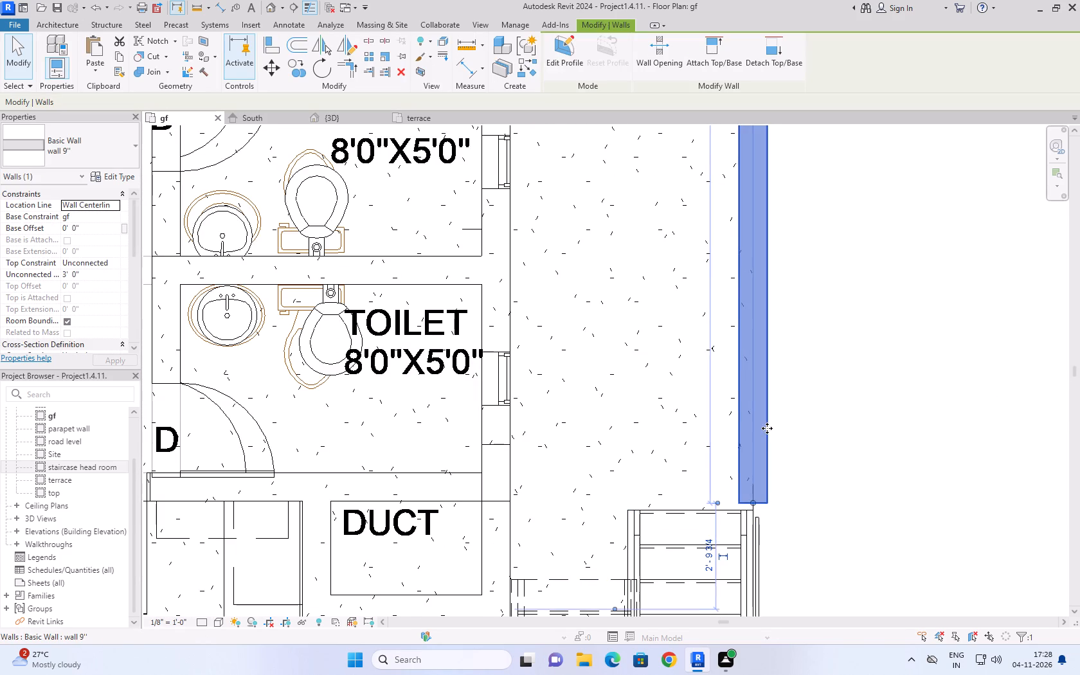
key(Left)
key(Left)
key(Left)
key(Left)
key(Left)
key(Left)
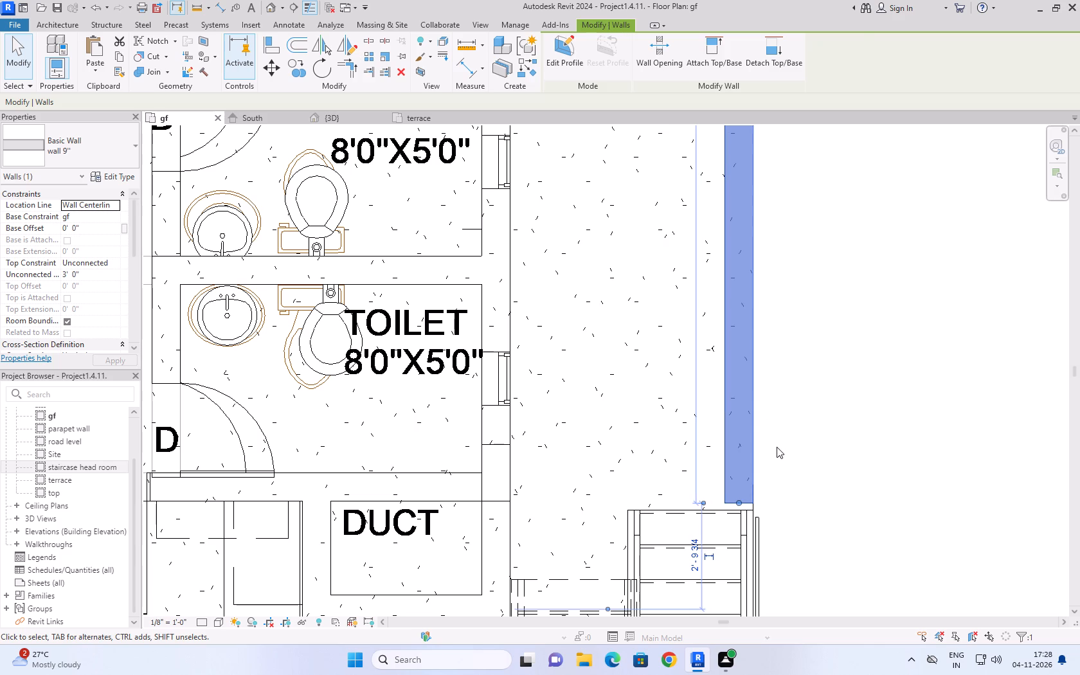
click(777, 447)
Extend the south end of the eastern building's gf east parapet wall slightly to meet the staircase.
click(746, 500)
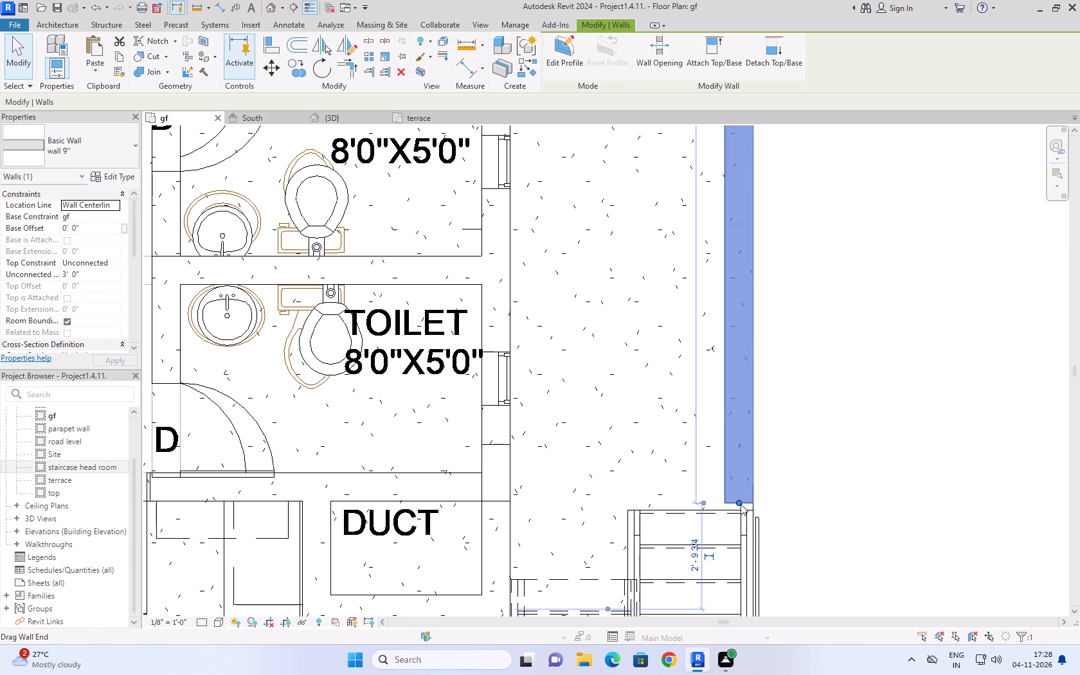
drag(741, 503, 742, 511)
click(850, 447)
scroll(885, 463, down, 7)
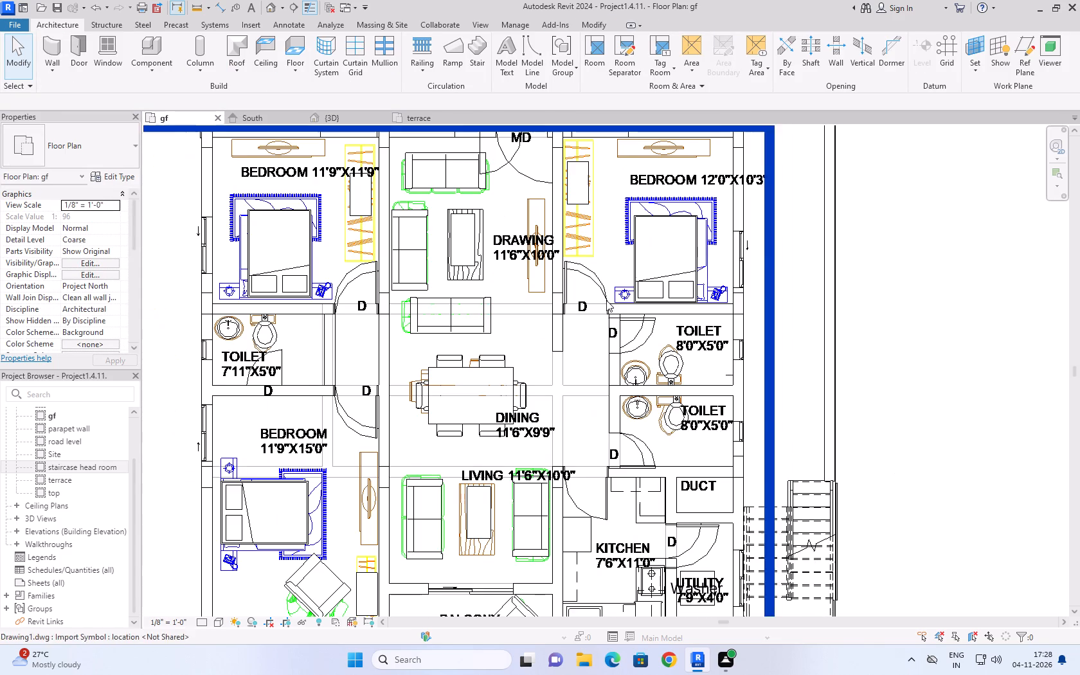
In the 3D view, open the boundary sketch of the eastern building's 6" terrace floor slab for editing.
click(339, 118)
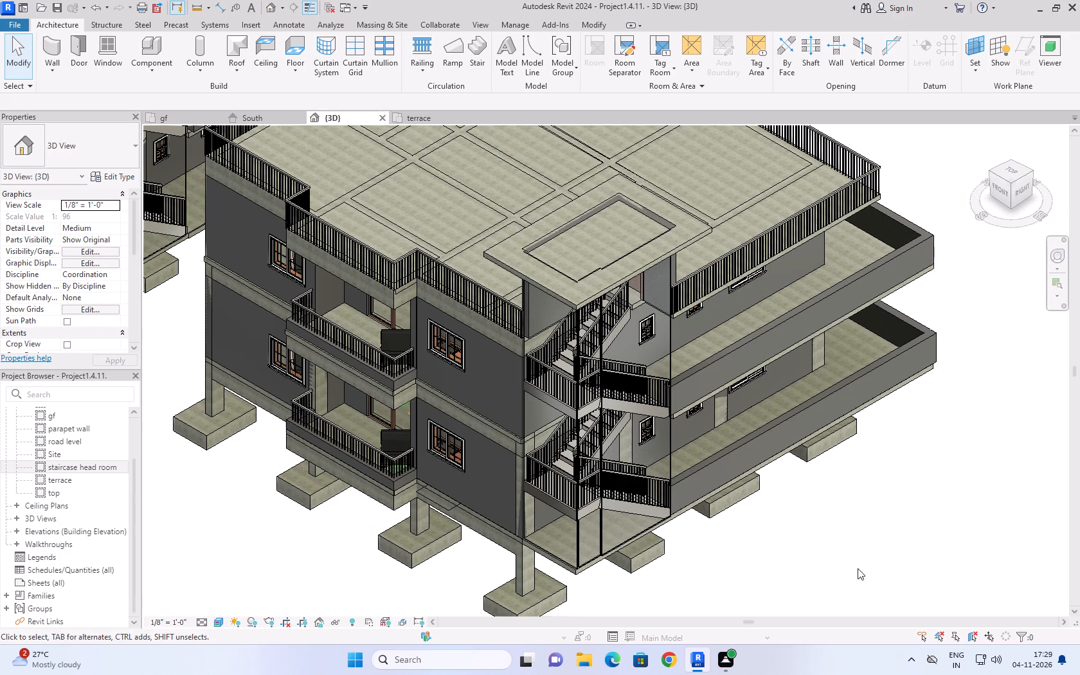
click(854, 554)
scroll(652, 301, up, 9)
scroll(846, 390, down, 4)
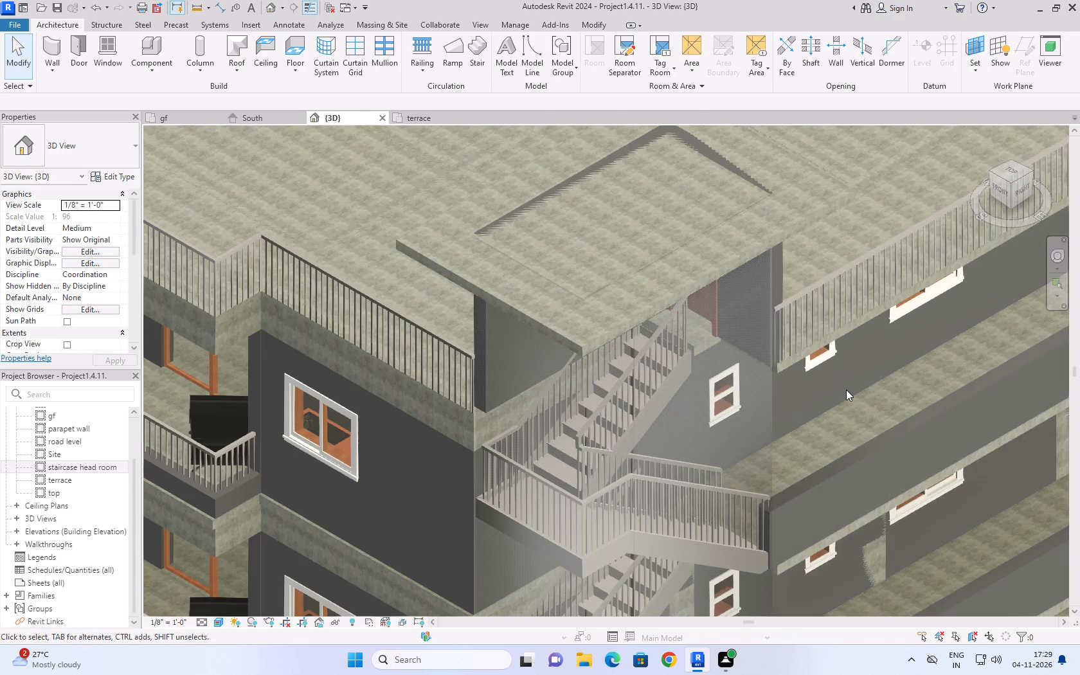
scroll(785, 584, up, 5)
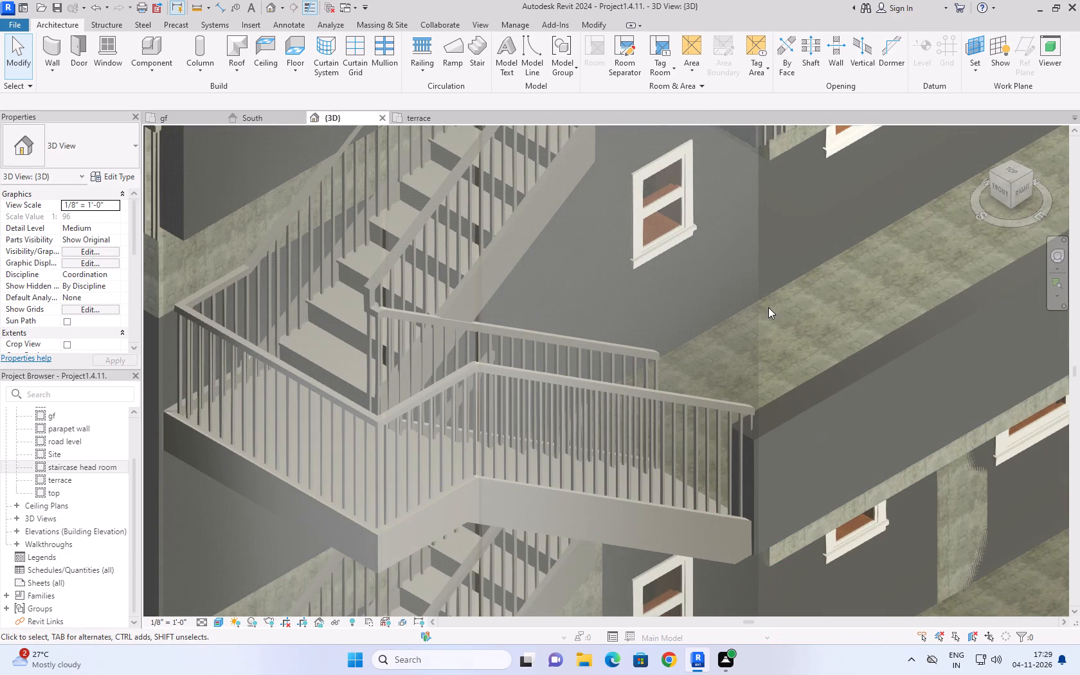
scroll(695, 278, down, 9)
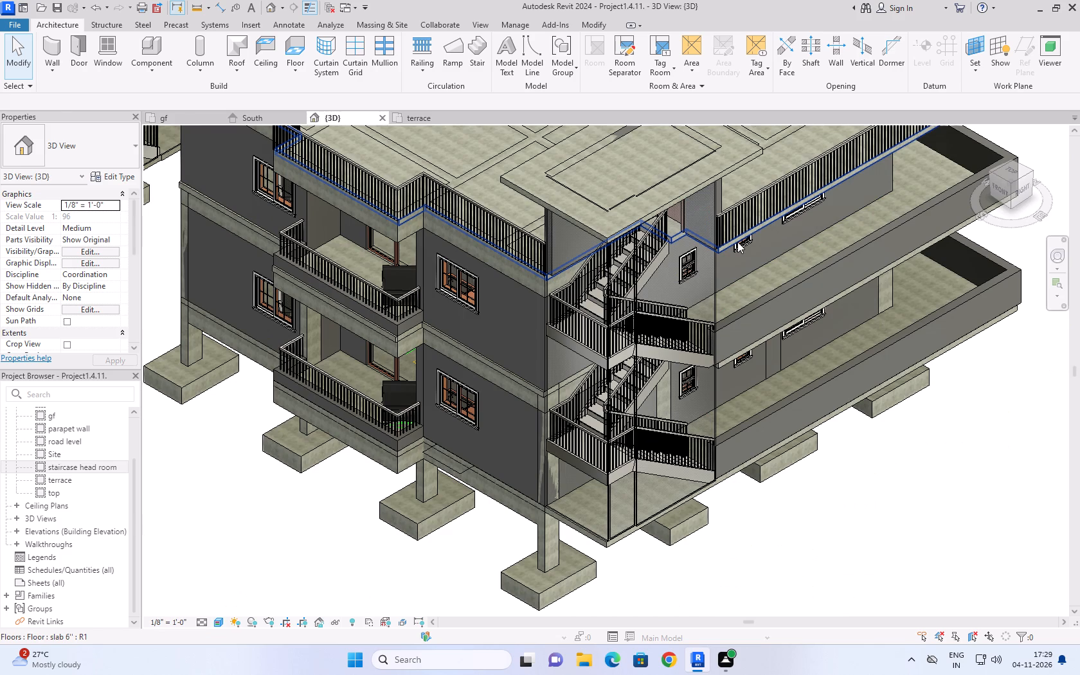
click(737, 242)
click(564, 69)
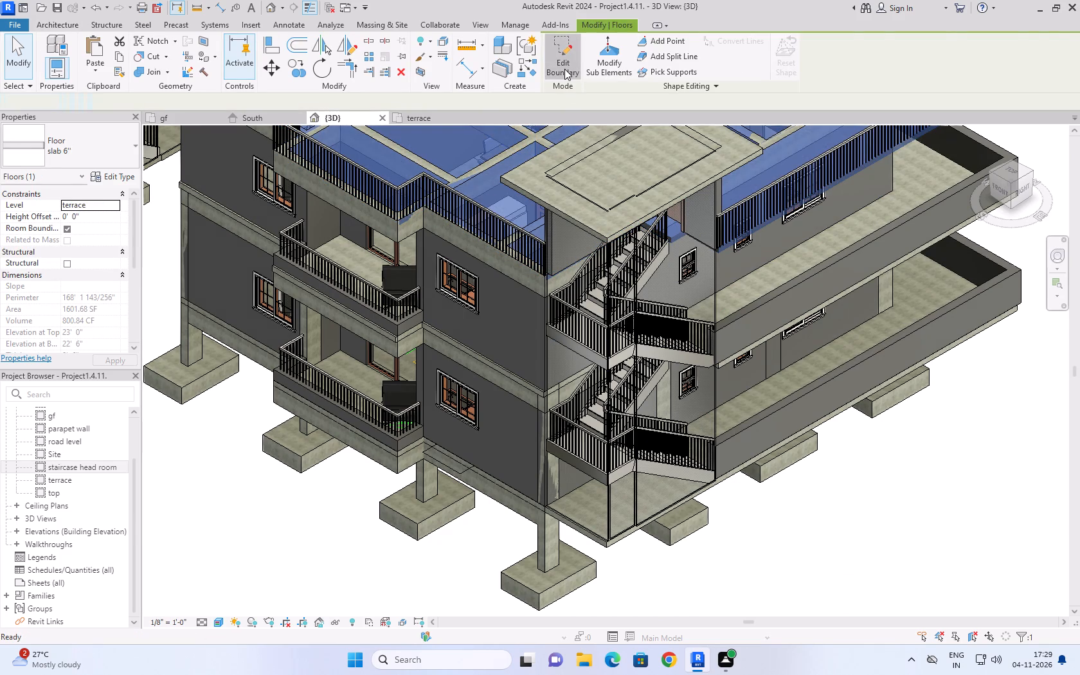
Reshape the eastern terrace slab boundary by moving the short stepped edge out to the east edge, deleting the too-short line, and finish.
click(1014, 168)
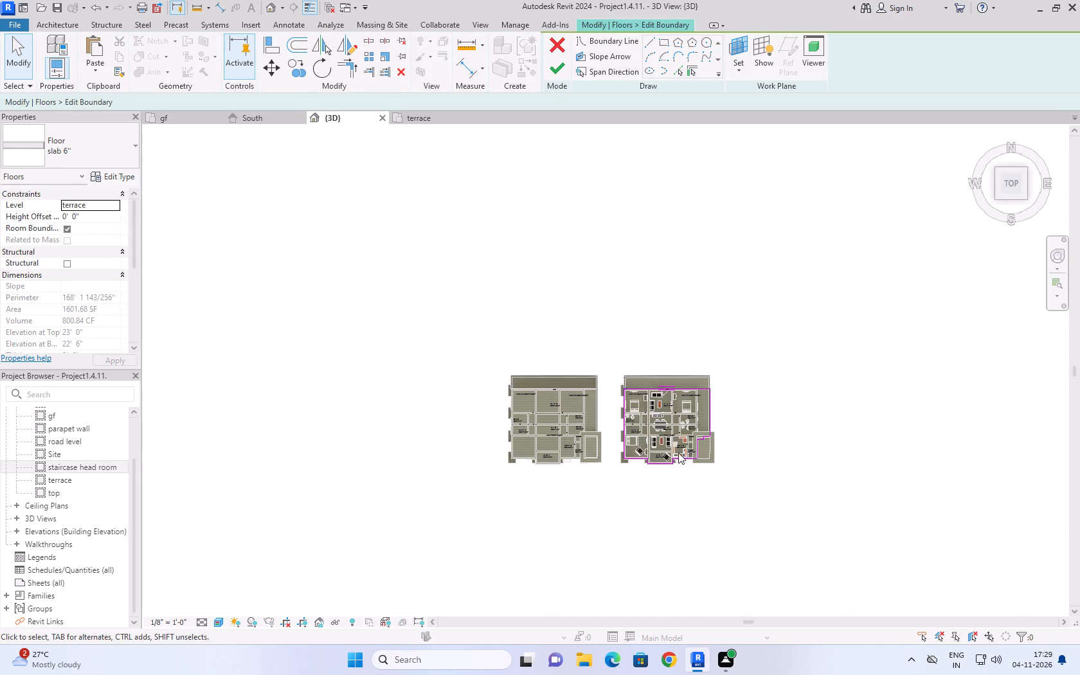
scroll(676, 468, up, 5)
scroll(728, 444, up, 5)
scroll(774, 369, up, 8)
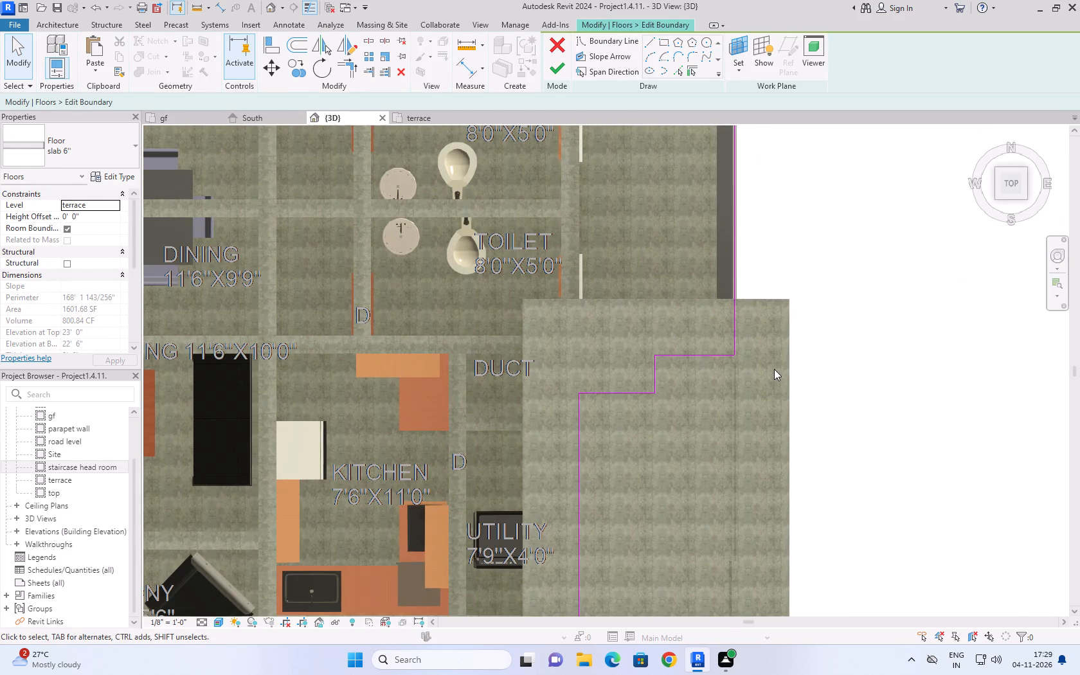
drag(657, 373, 694, 376)
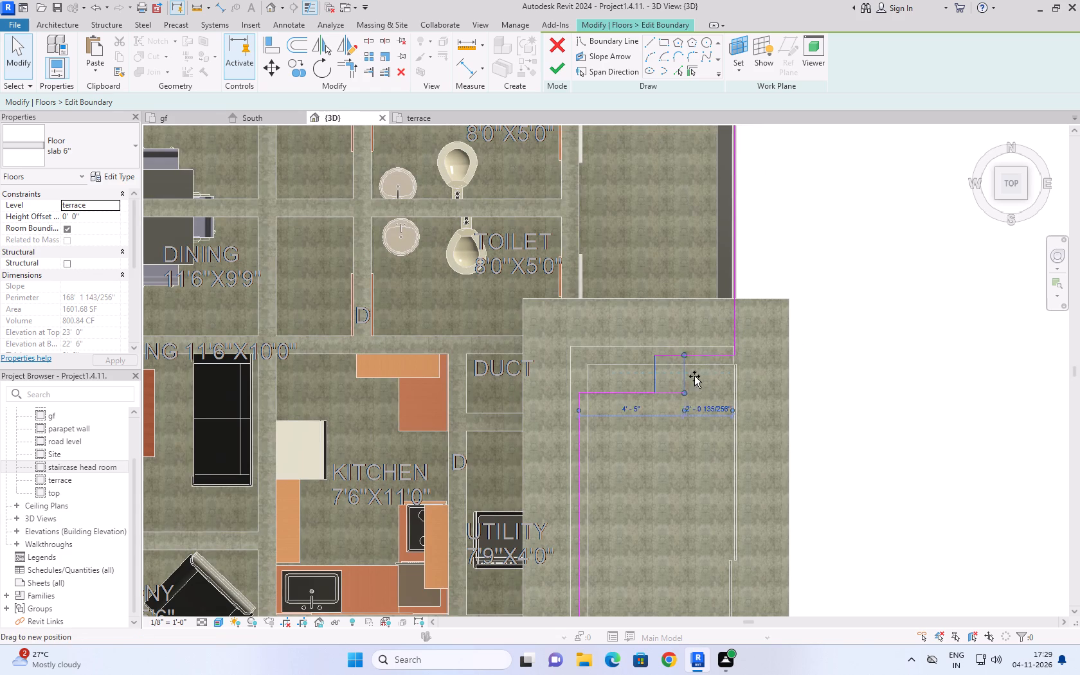
drag(694, 376, 736, 375)
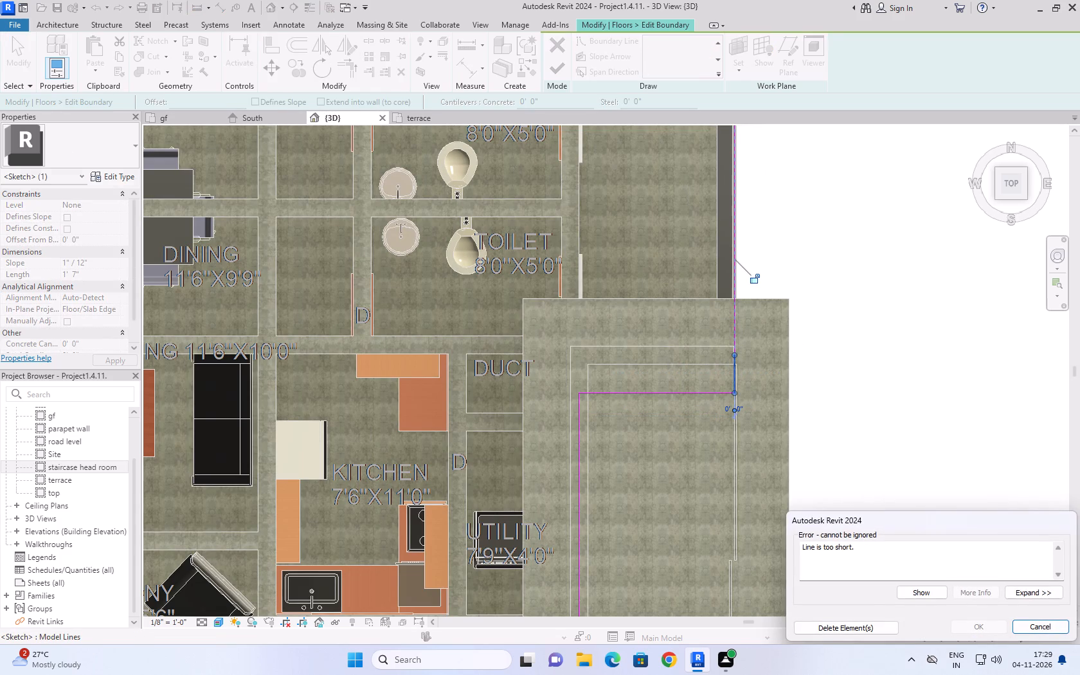
click(876, 624)
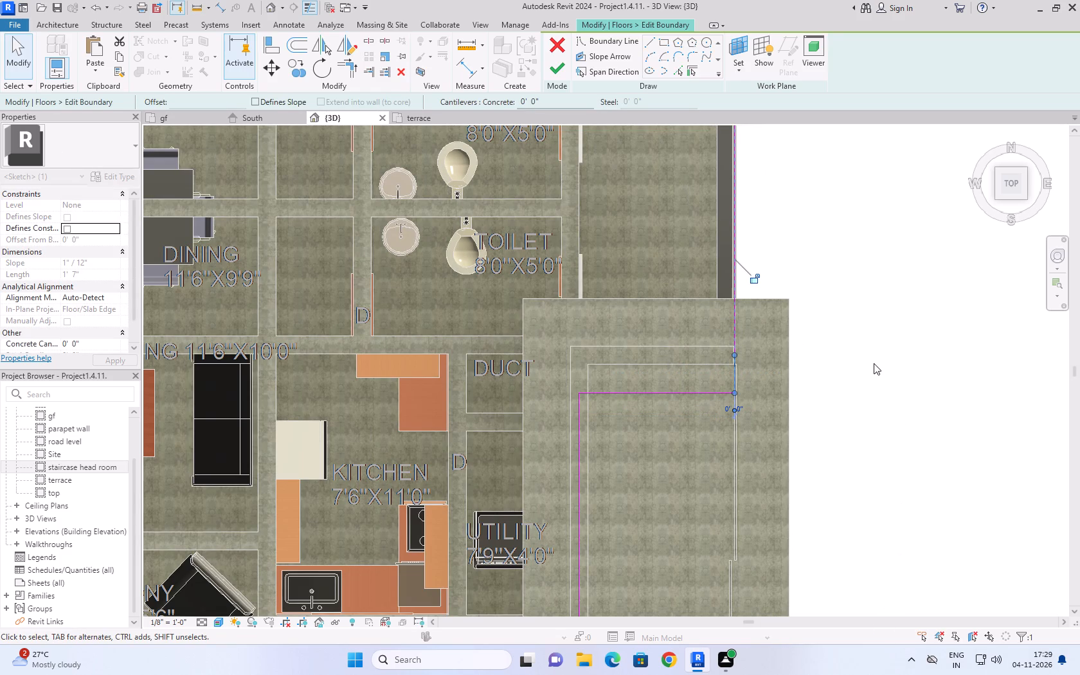
click(872, 361)
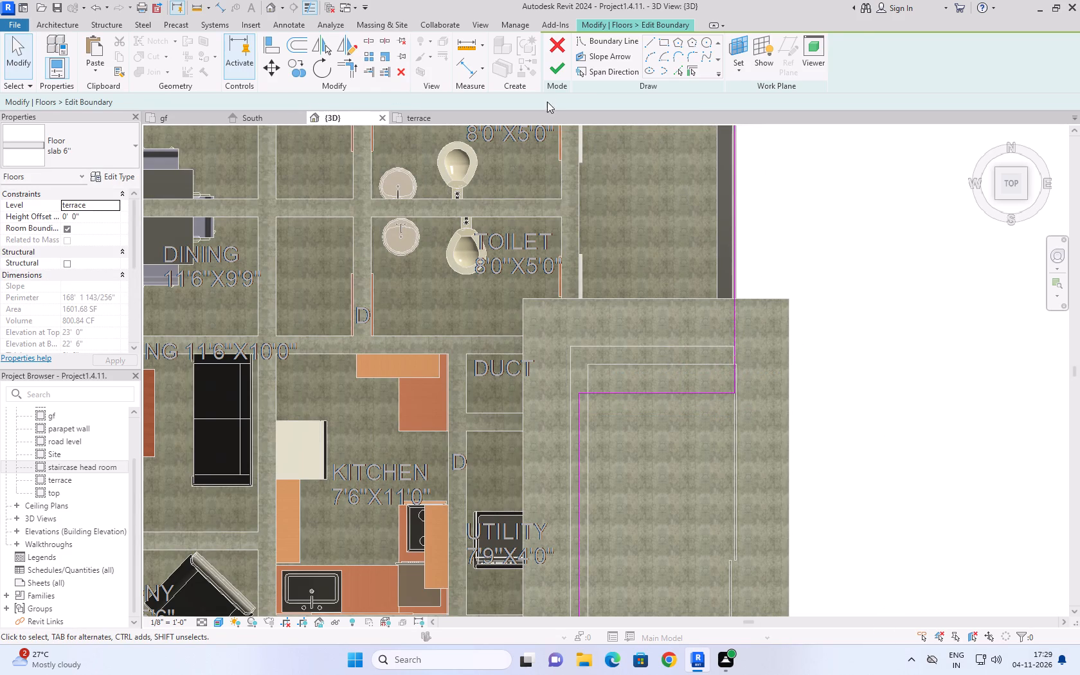
click(557, 71)
click(923, 330)
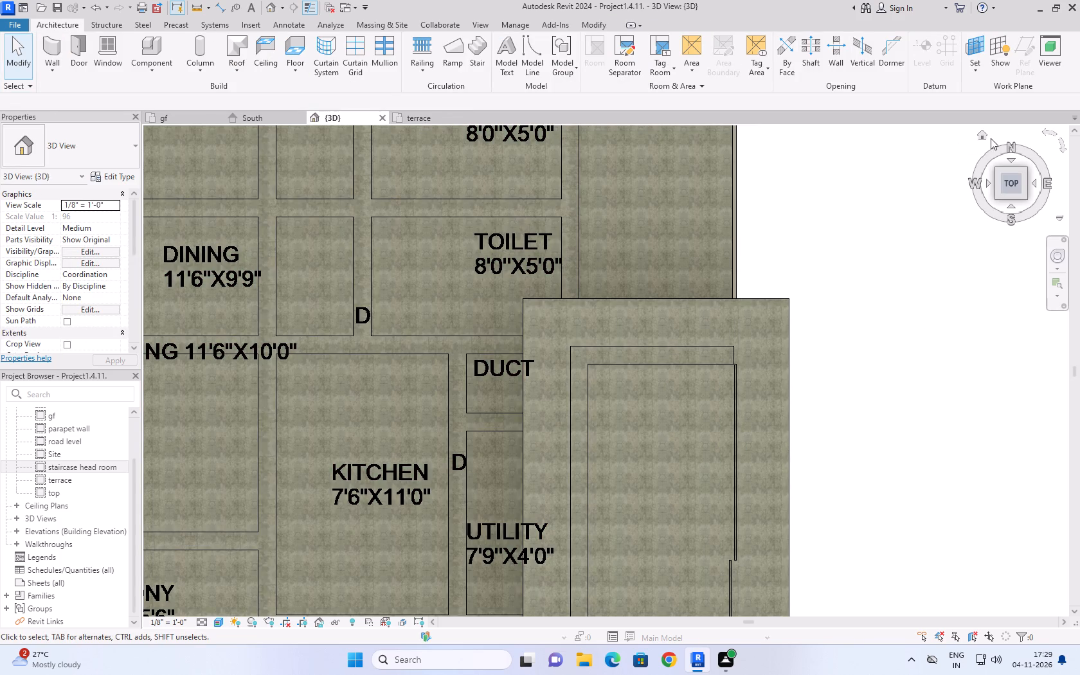
Shift the eastern building's terrace handrail south until its end reaches the extended slab corner beside the staircase head room.
click(985, 137)
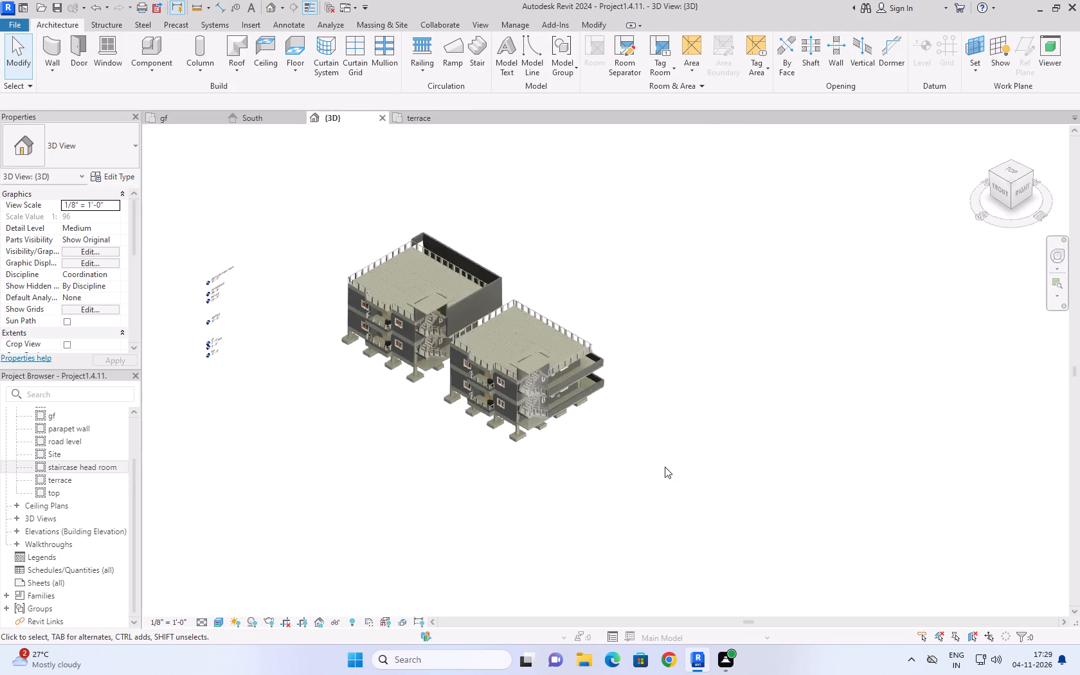
scroll(644, 443, up, 10)
click(833, 225)
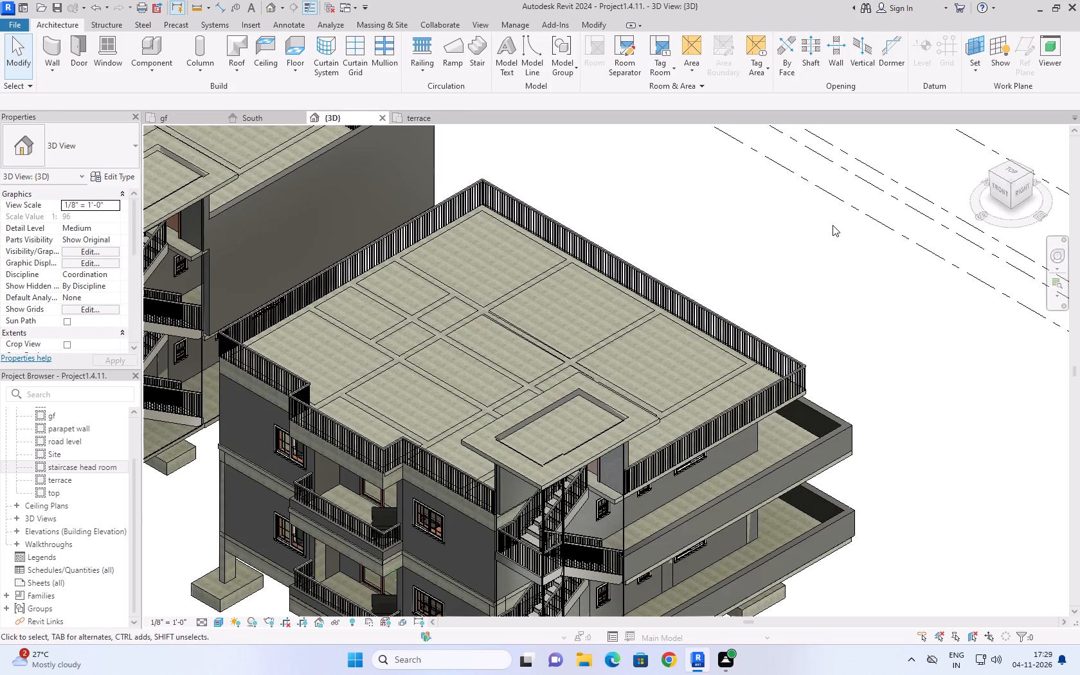
scroll(618, 492, up, 10)
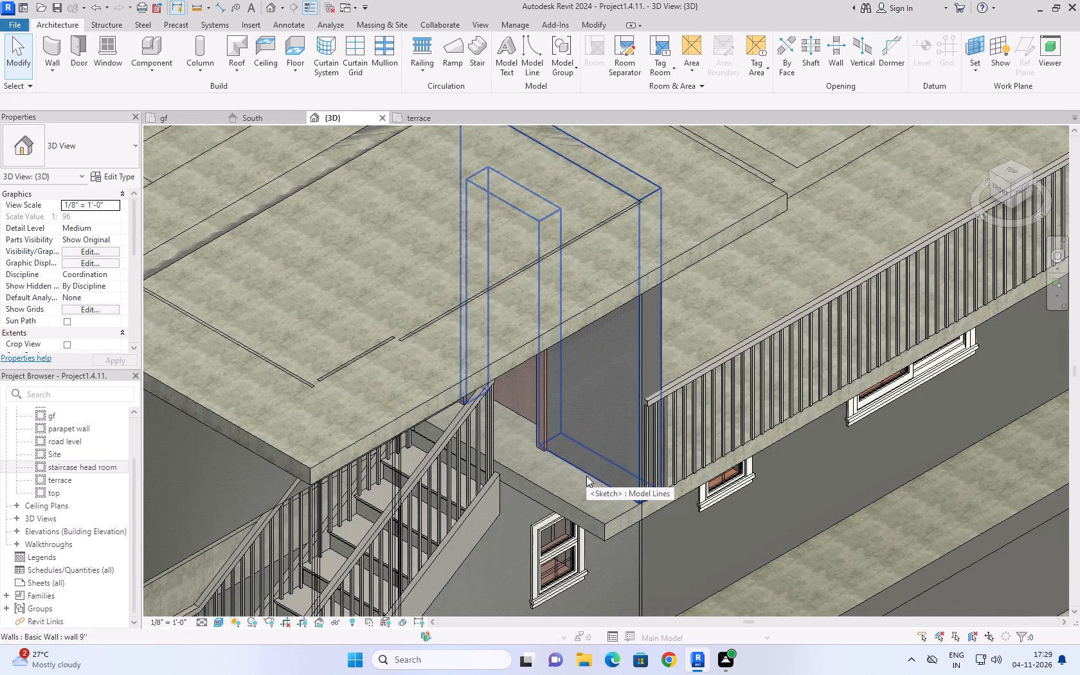
shift+middle_drag(586, 476, 566, 478)
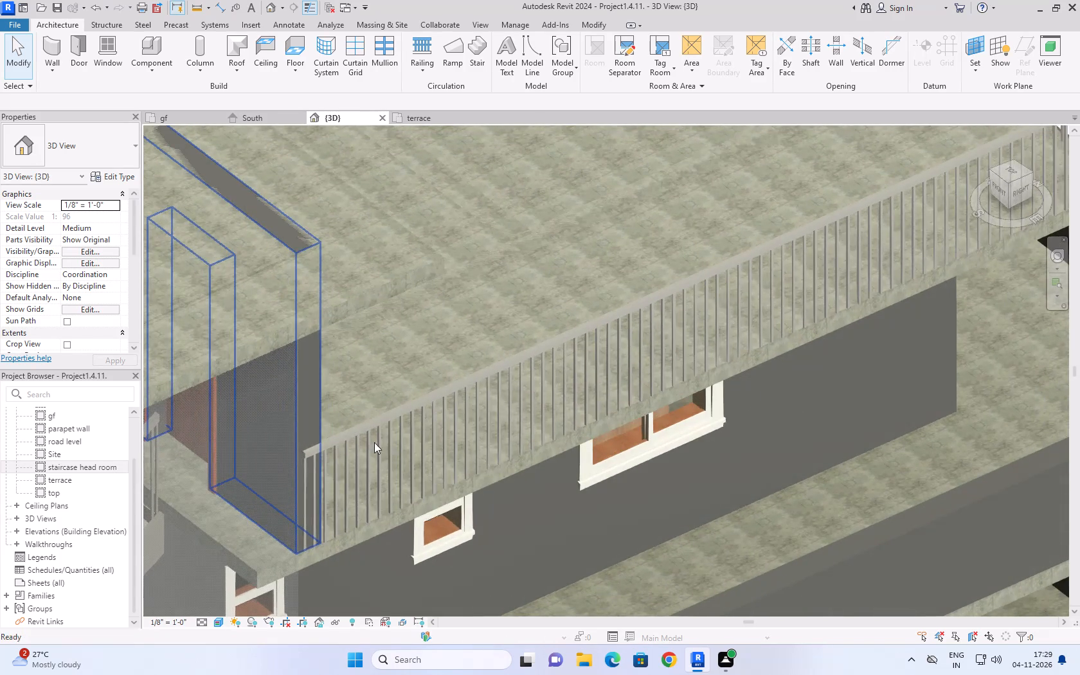
scroll(579, 363, down, 3)
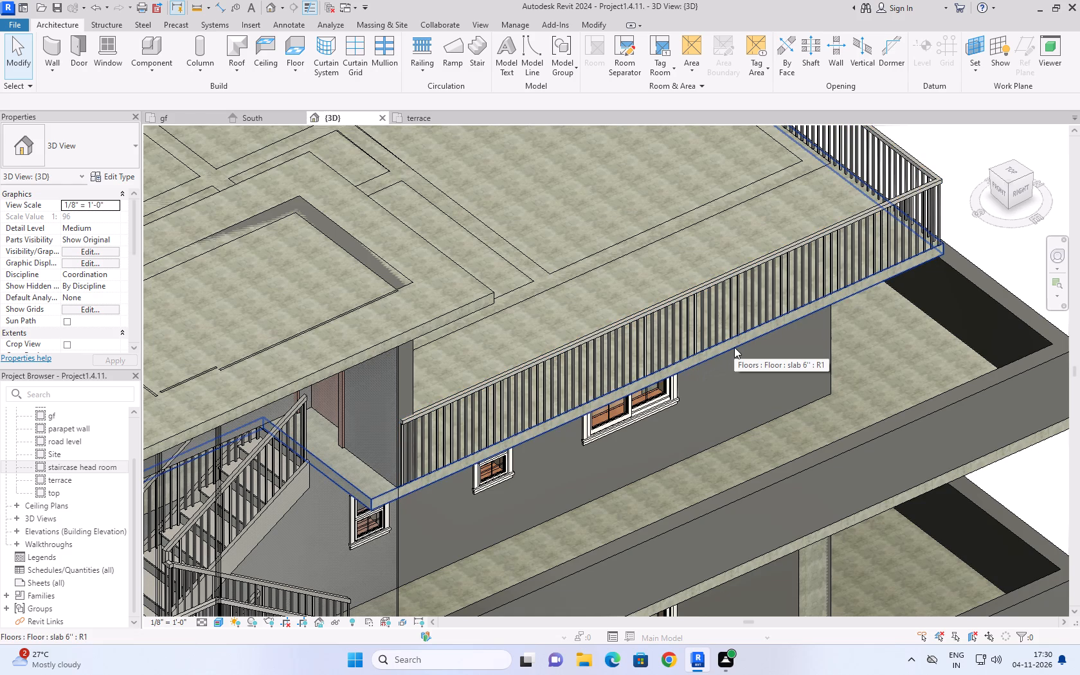
scroll(640, 277, down, 4)
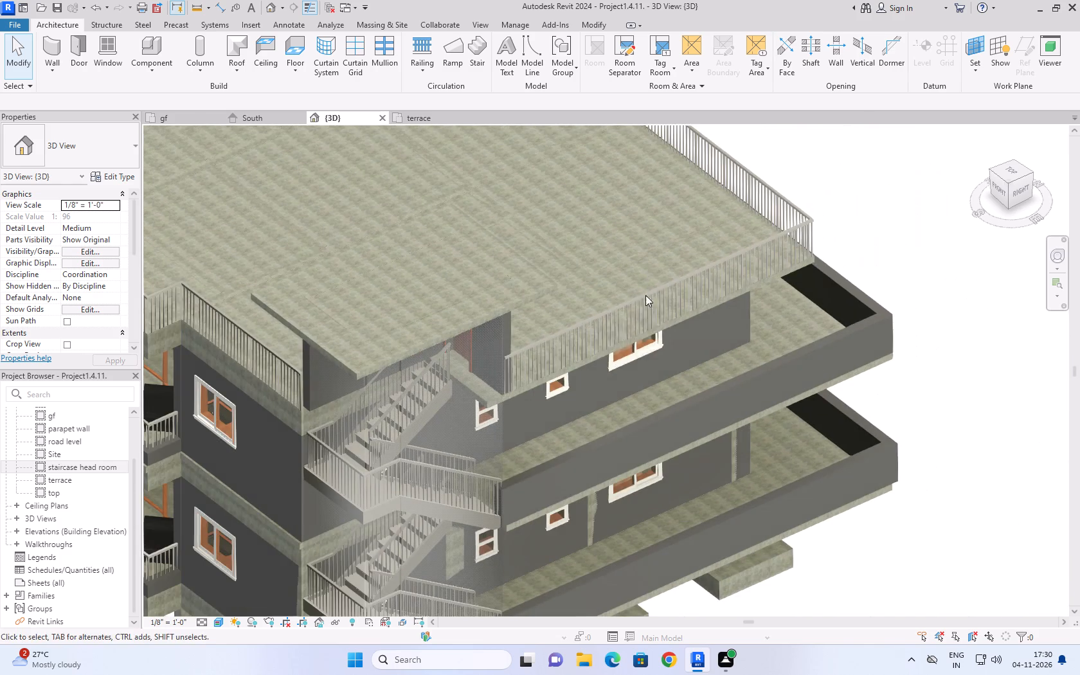
scroll(521, 413, down, 1)
scroll(512, 417, up, 10)
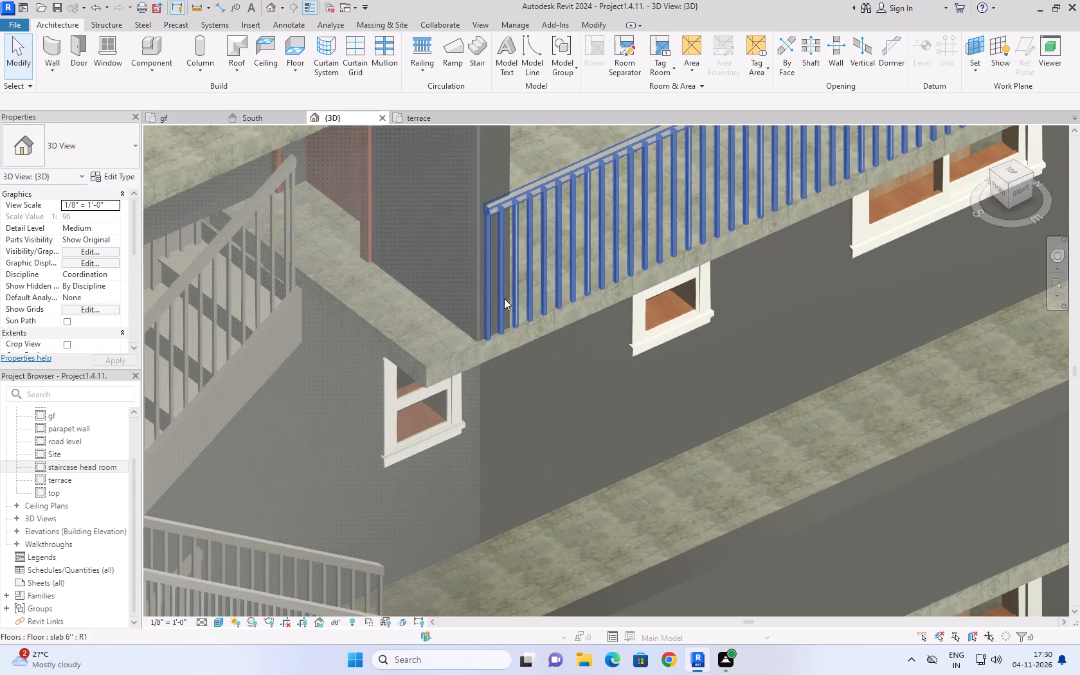
click(515, 261)
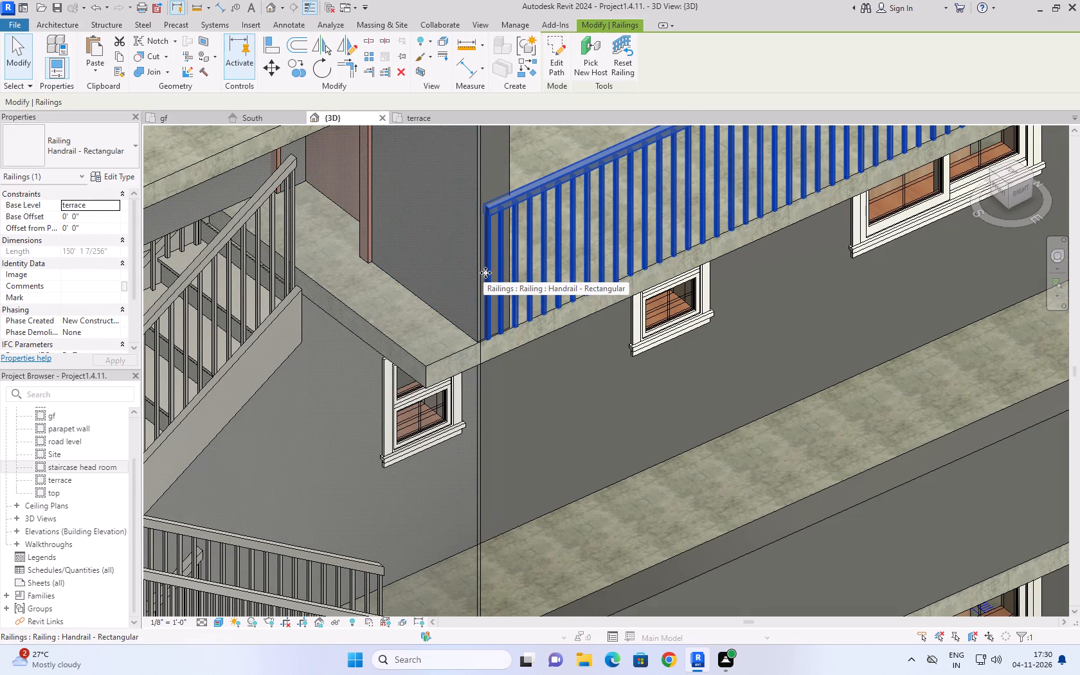
drag(485, 273, 424, 308)
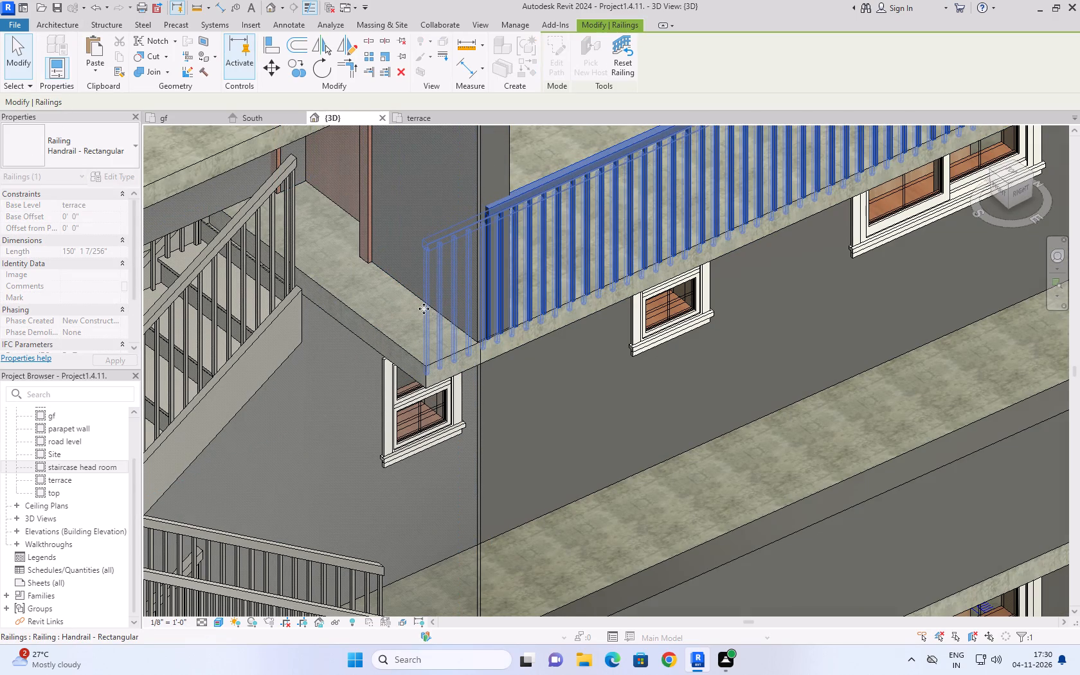
scroll(431, 244, down, 5)
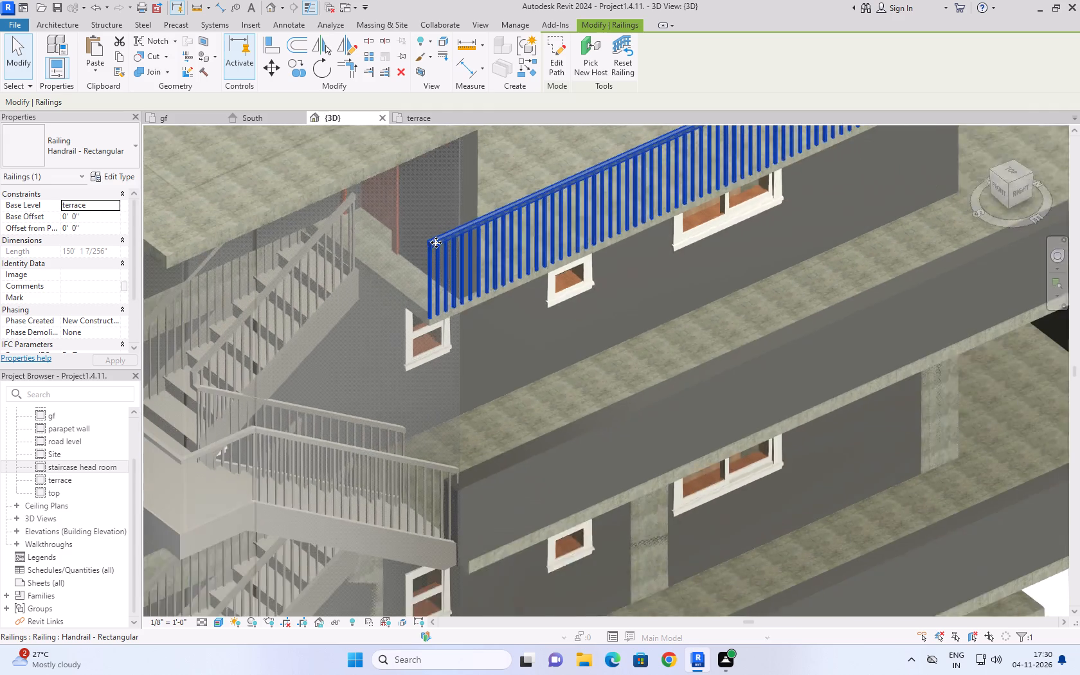
scroll(436, 242, down, 3)
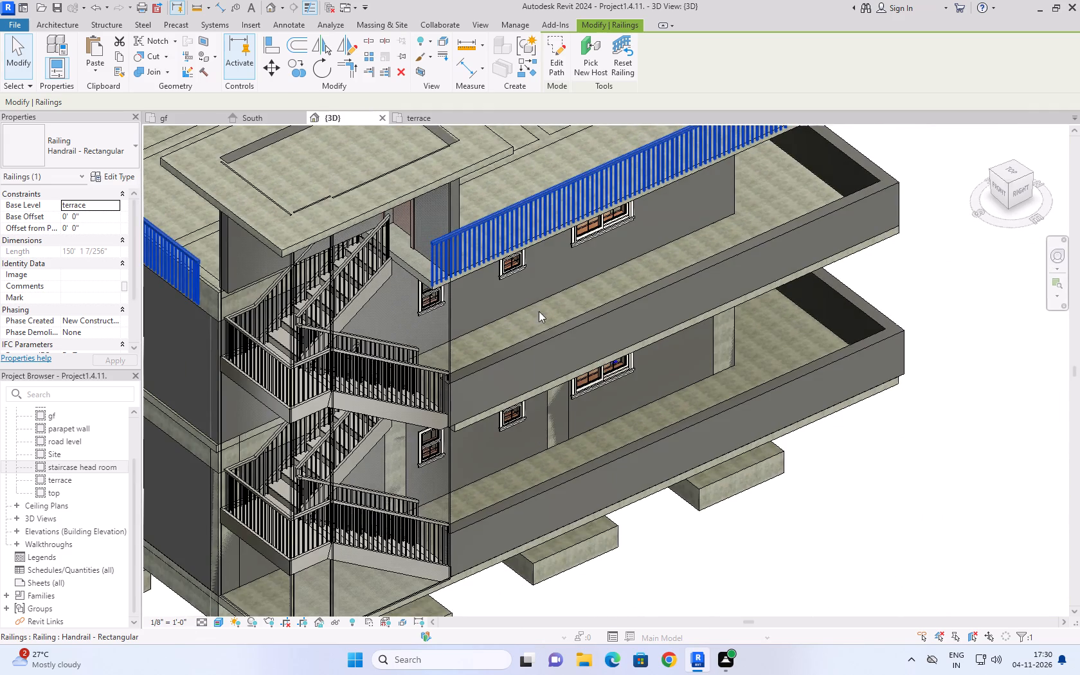
scroll(562, 278, down, 4)
click(811, 228)
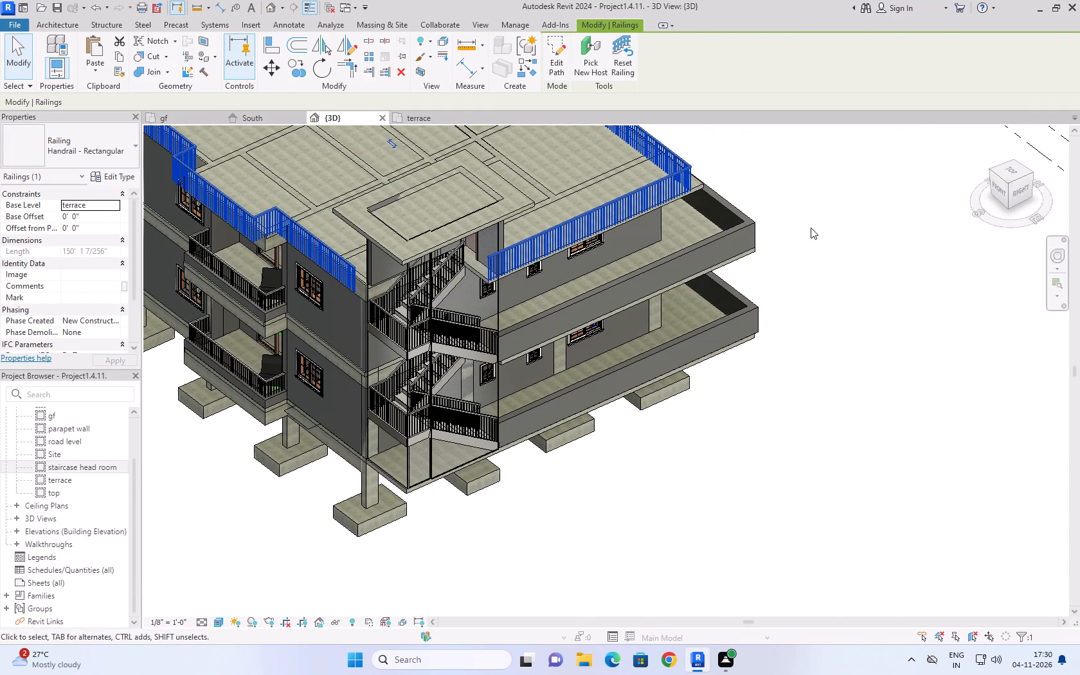
Examine the eastern building's staircase side in 3D, checking the slab edge, railing and parapet walls, and compare with the western building.
scroll(526, 361, up, 7)
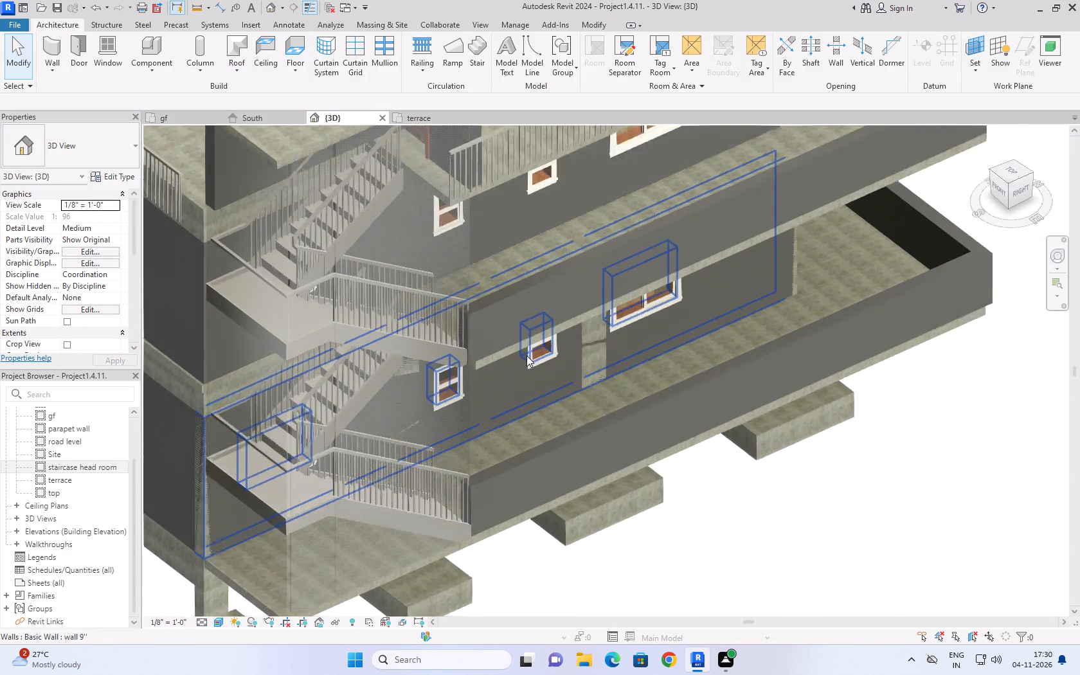
scroll(550, 373, down, 4)
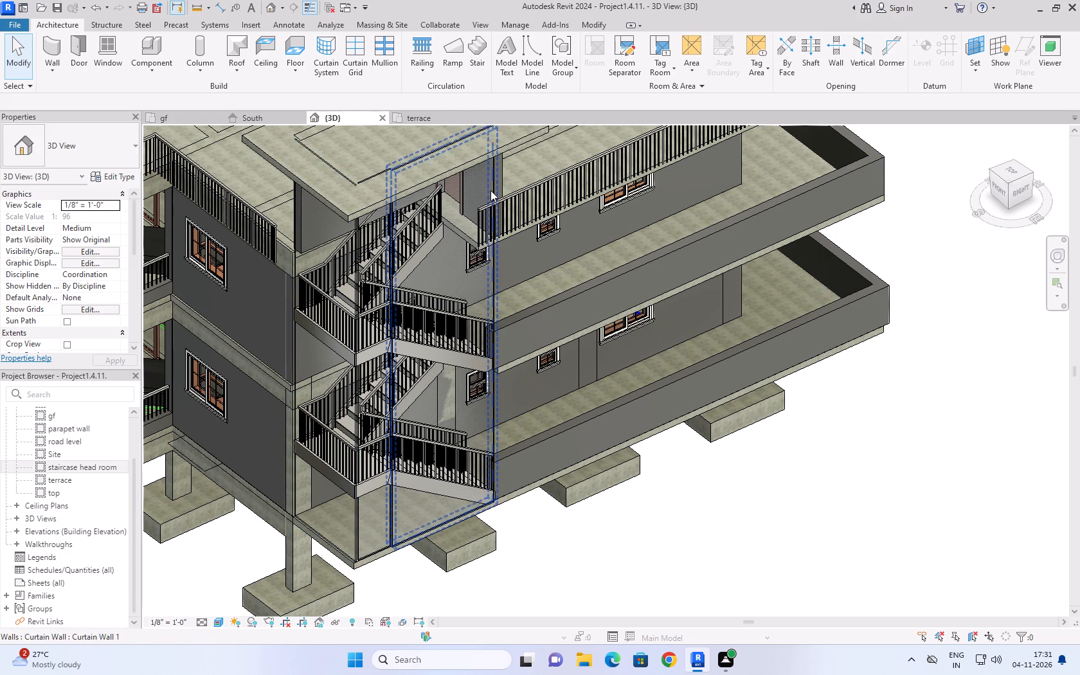
click(777, 505)
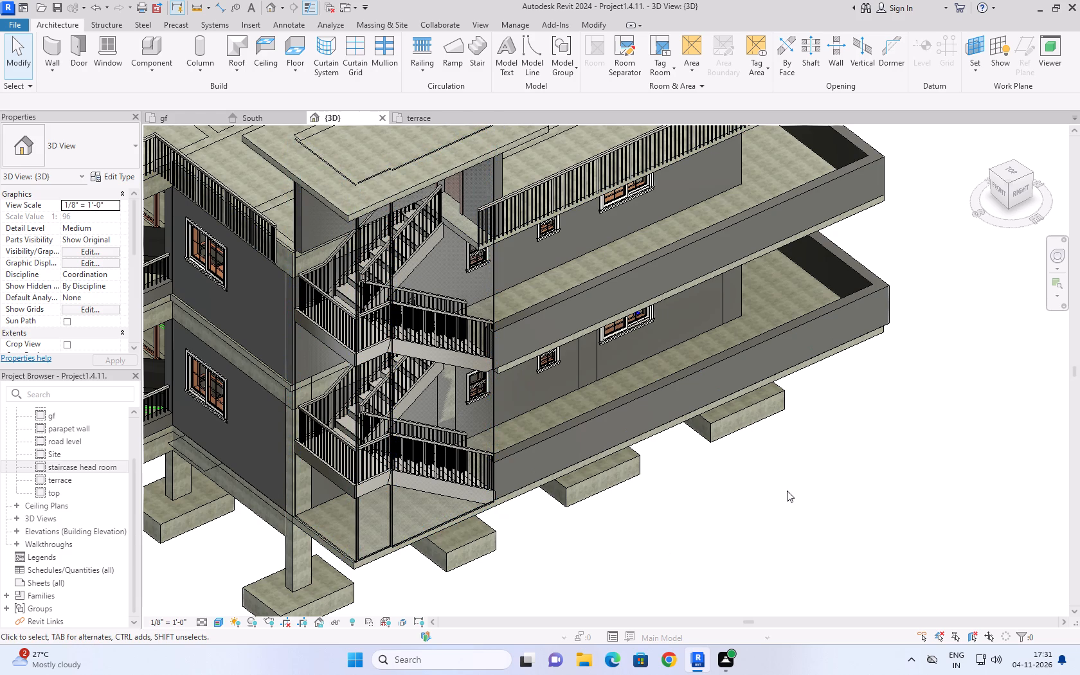
click(986, 138)
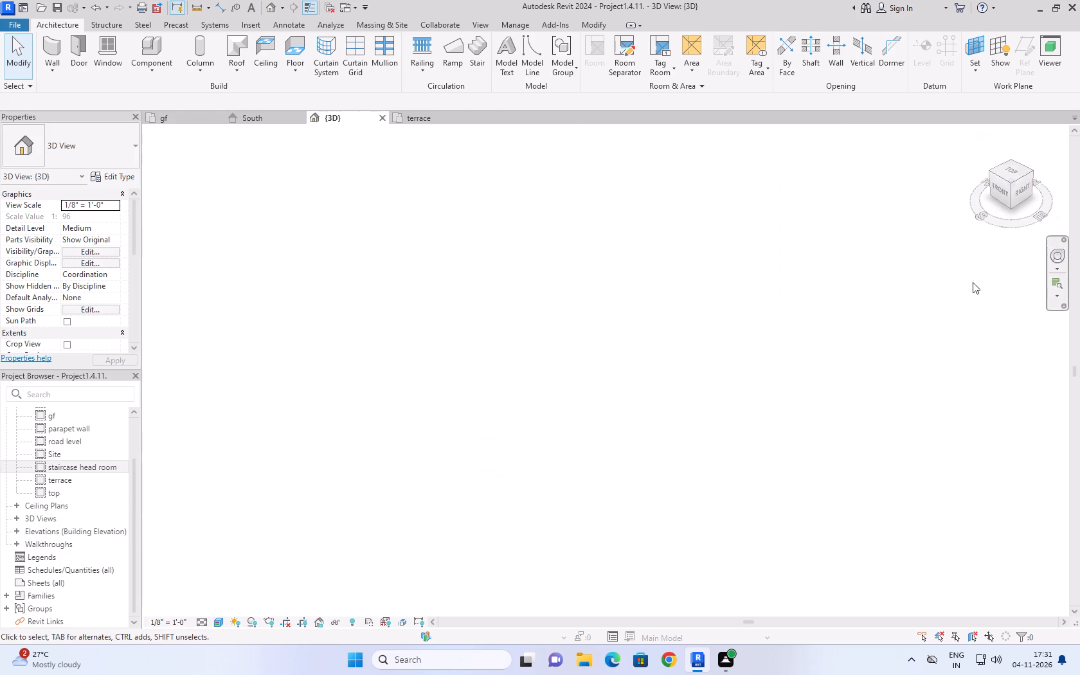
scroll(622, 537, up, 4)
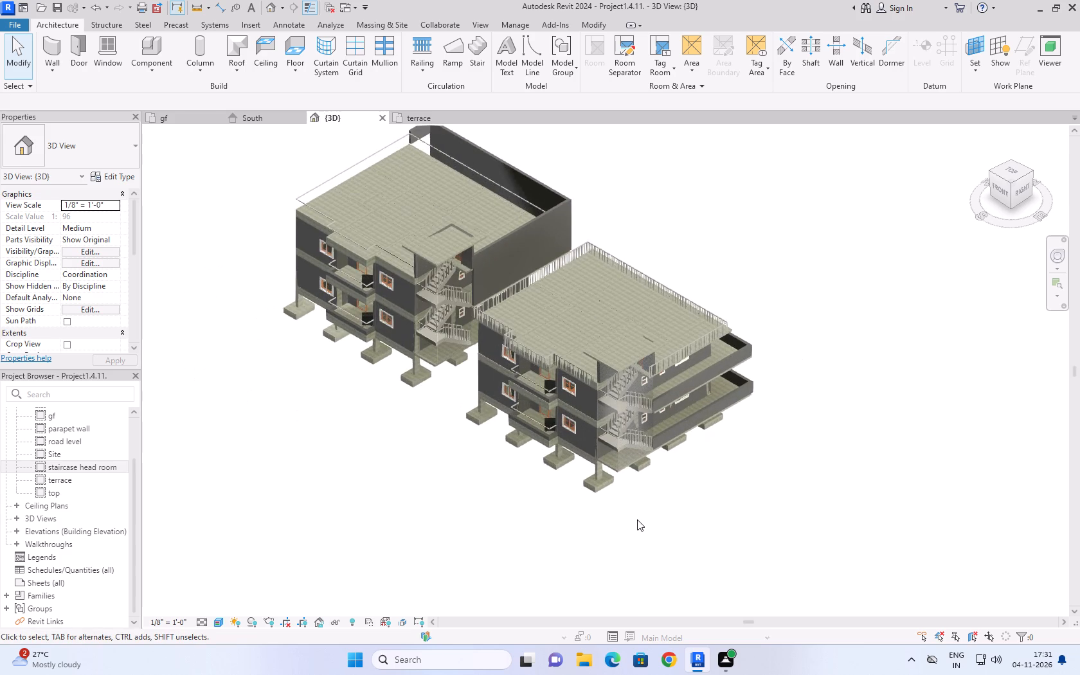
scroll(643, 512, up, 4)
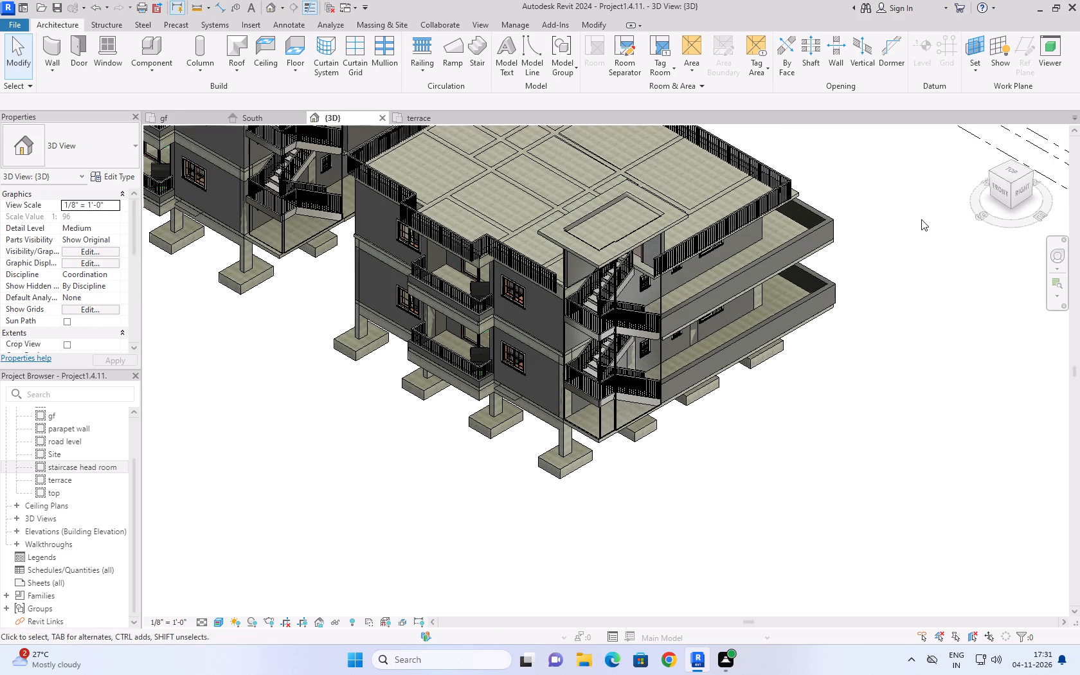
scroll(920, 324, down, 4)
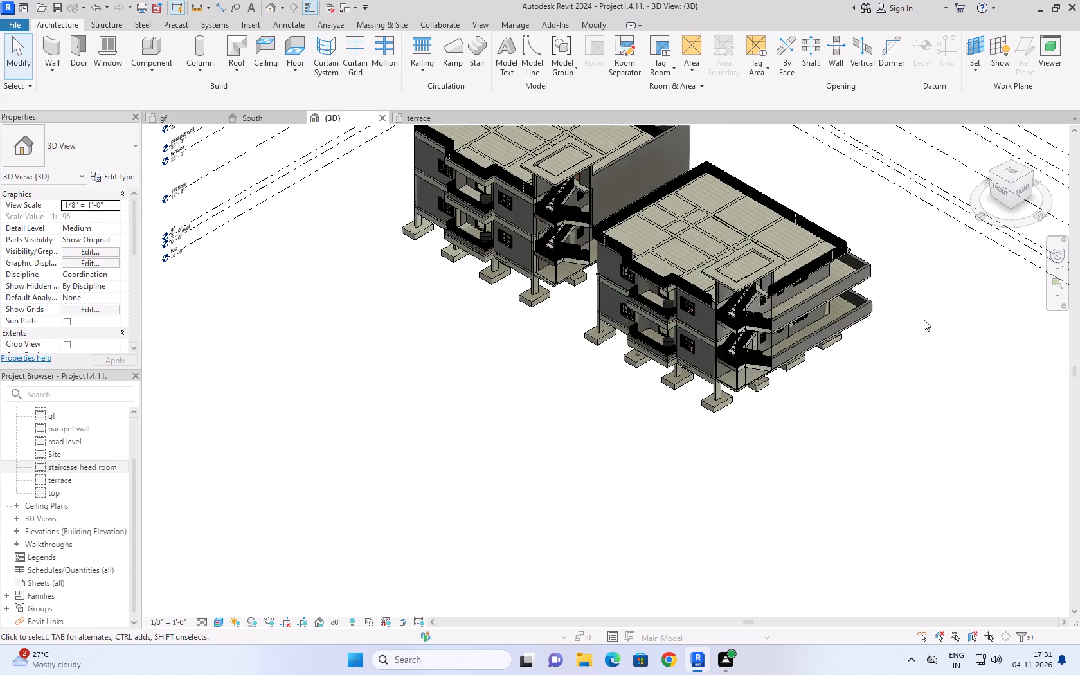
Rebase the short return wall at the western building's rear west corner to 1st floor, with unconnected top and 3' height.
shift+middle_drag(924, 319, 634, 212)
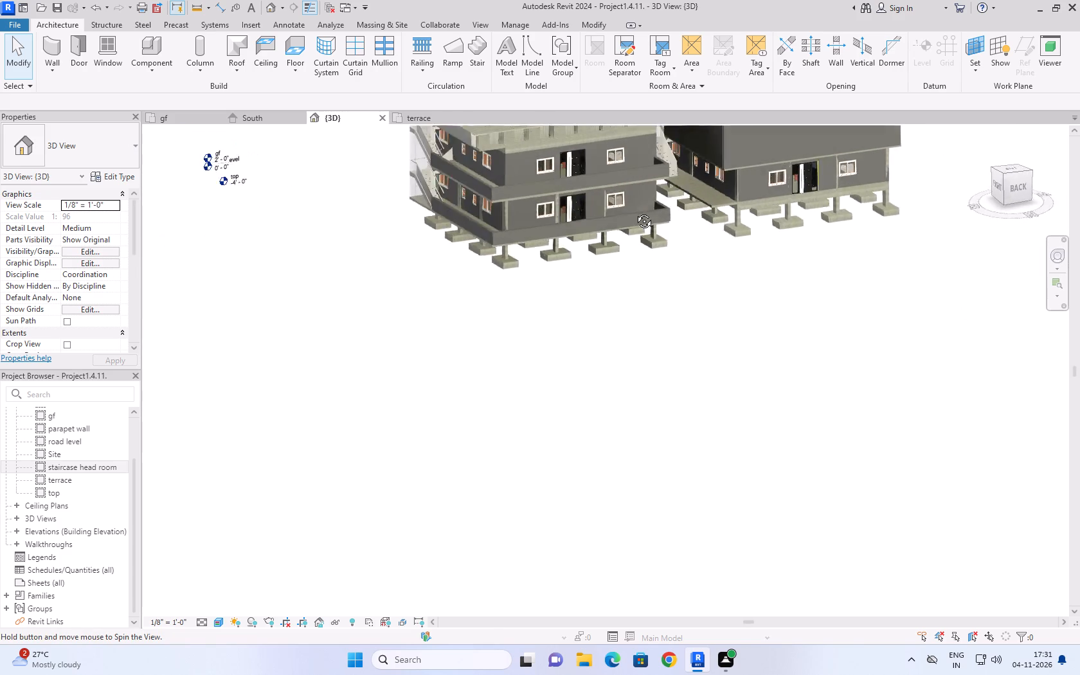
shift+middle_drag(634, 212, 634, 211)
middle_drag(739, 264, 567, 476)
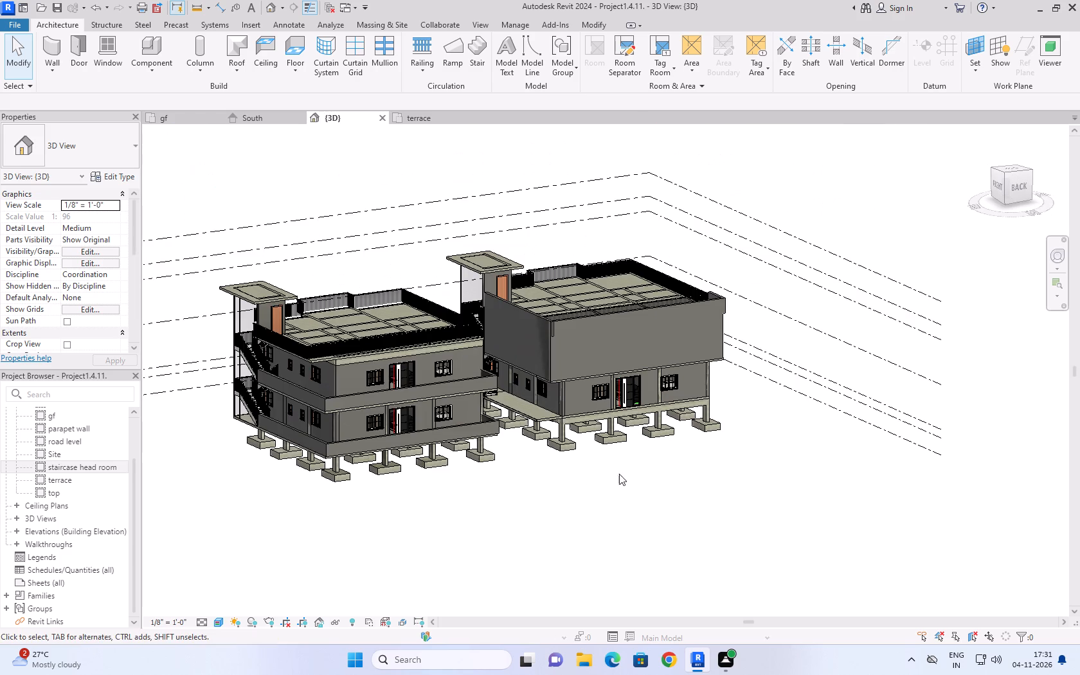
scroll(748, 319, up, 7)
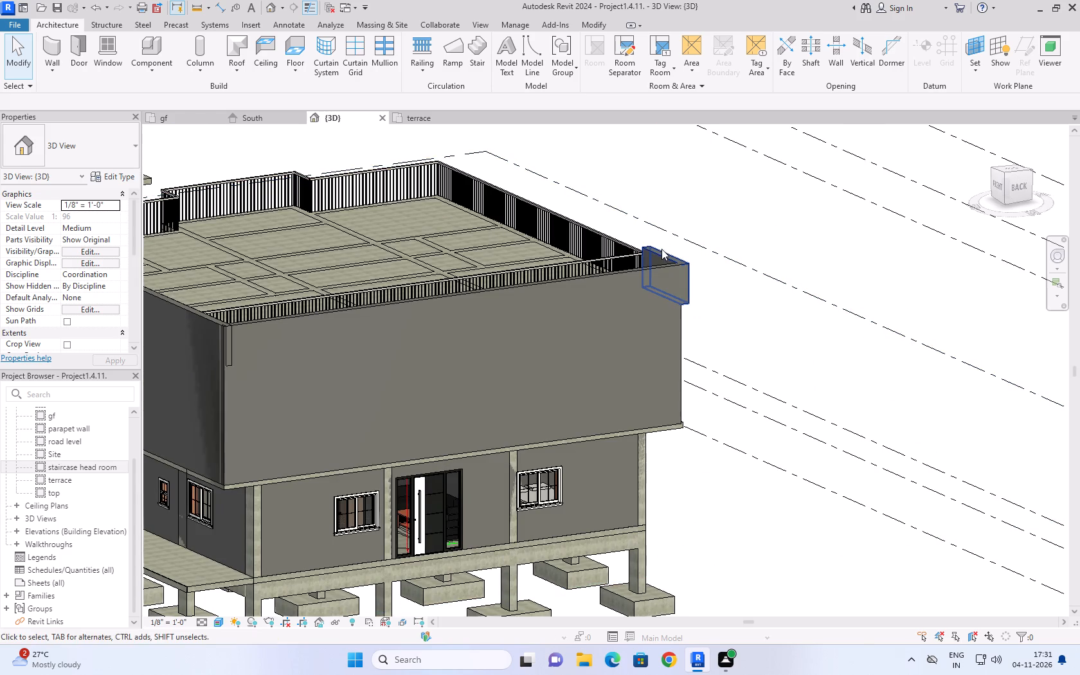
click(660, 251)
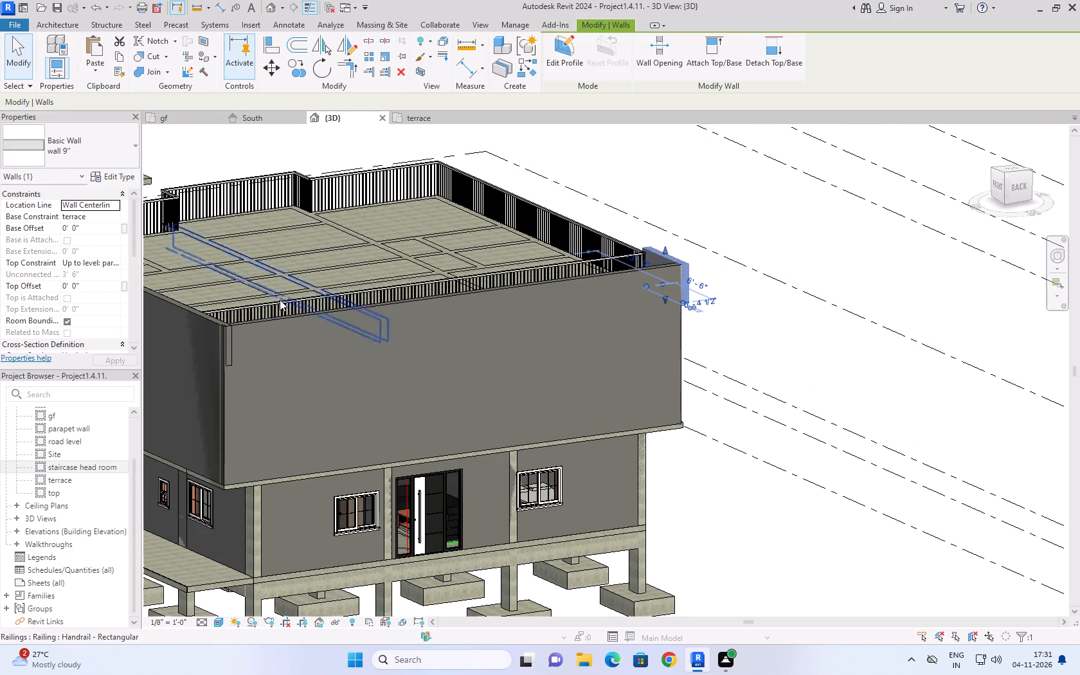
click(114, 220)
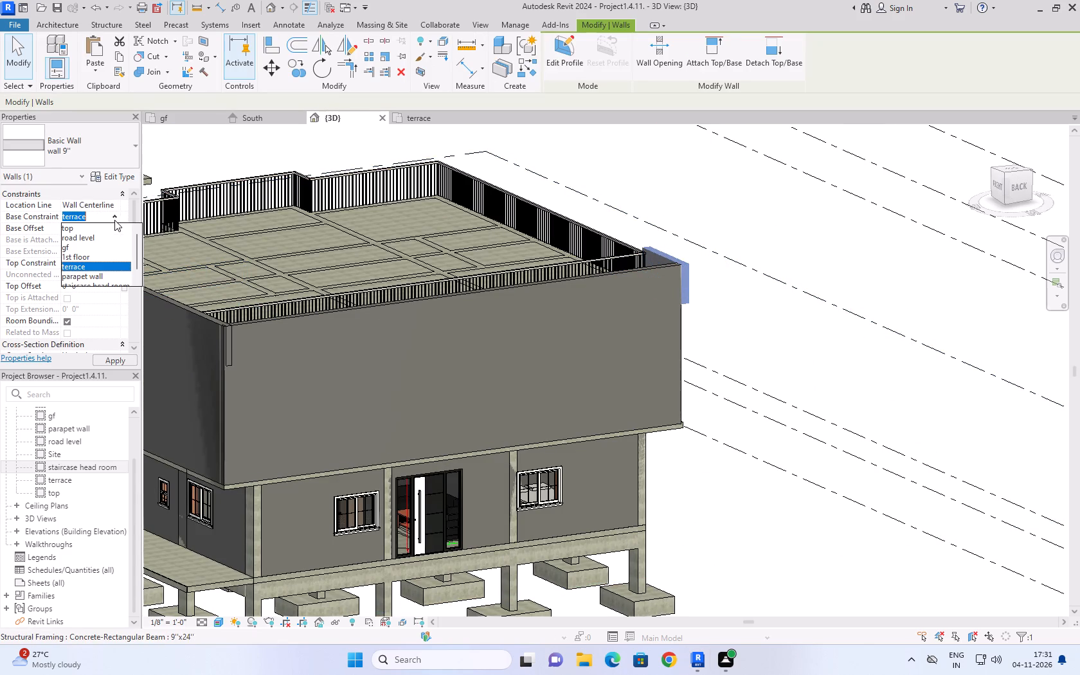
click(91, 255)
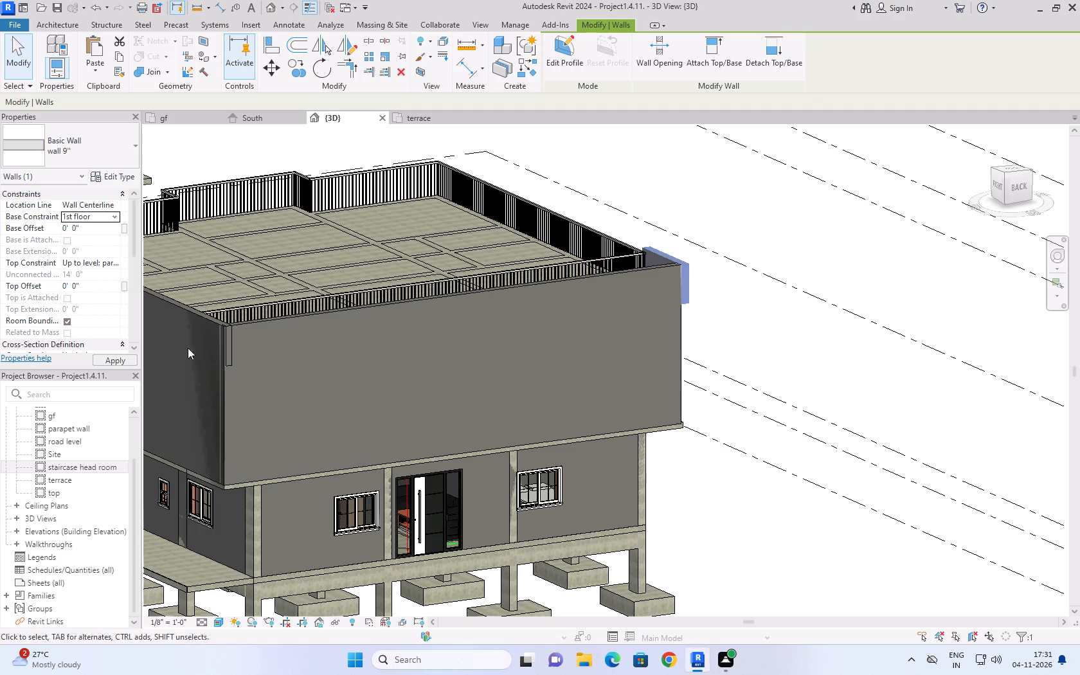
click(116, 264)
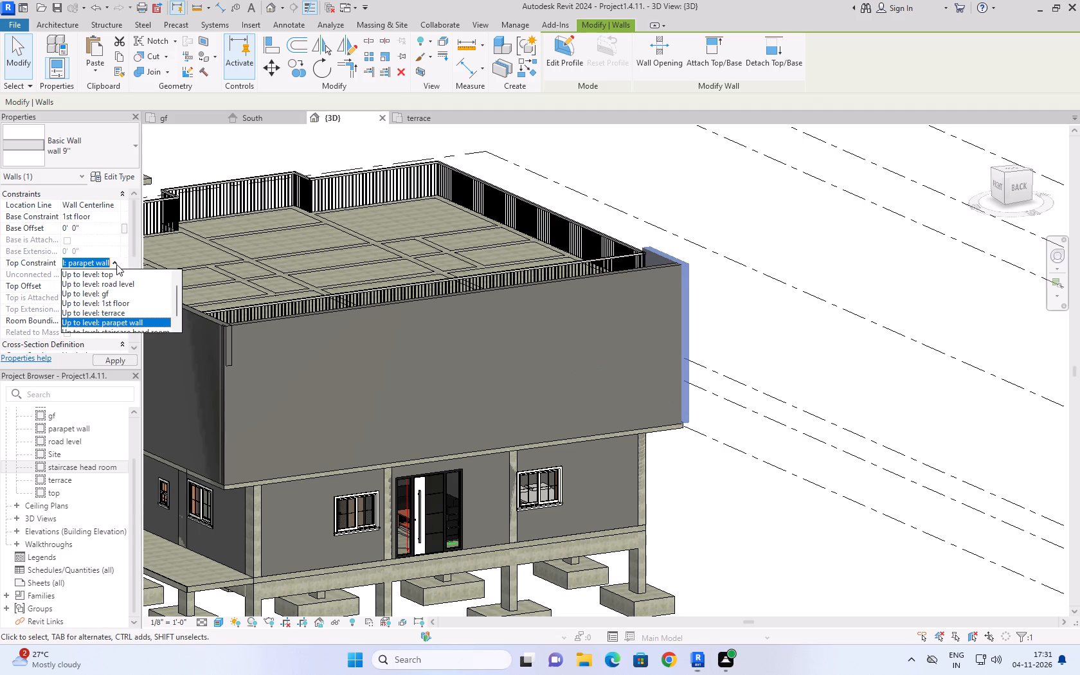
scroll(111, 280, up, 4)
click(111, 274)
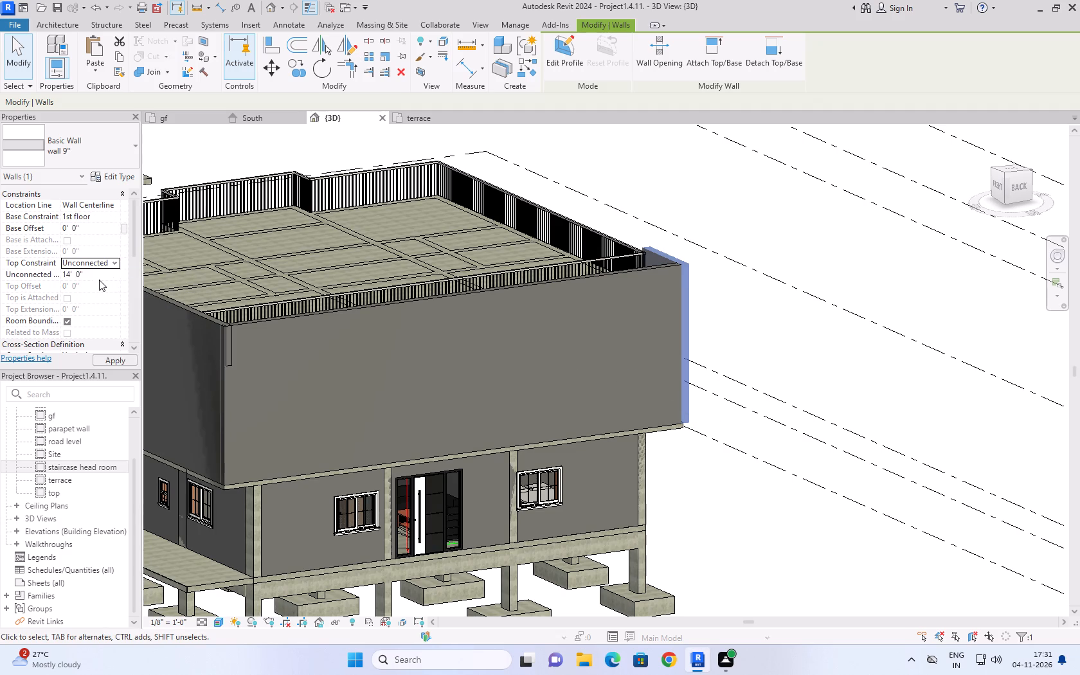
click(98, 275)
key(3)
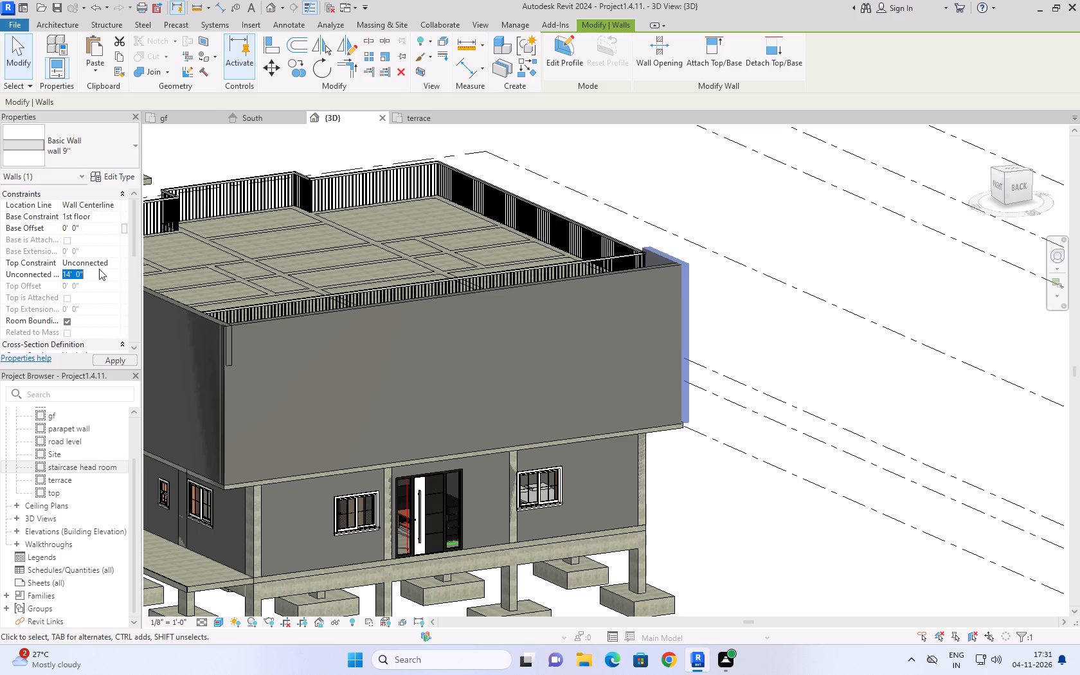
key(apostrophe)
click(732, 317)
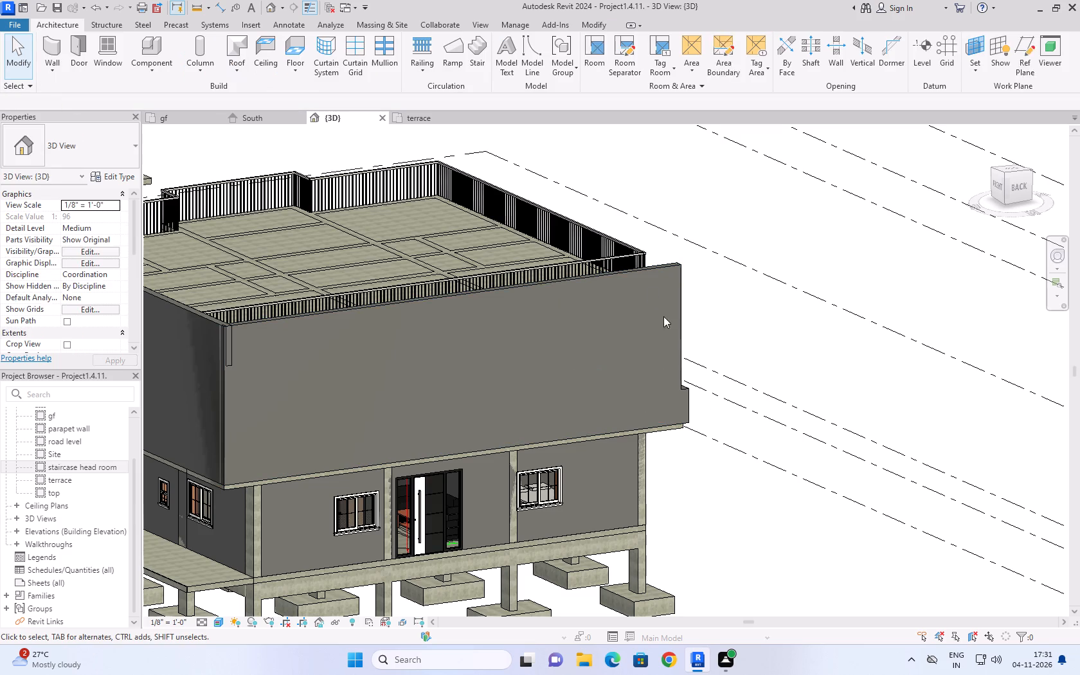
Set the unconnected height of the western building's long rear first-floor wall to 3'.
click(651, 271)
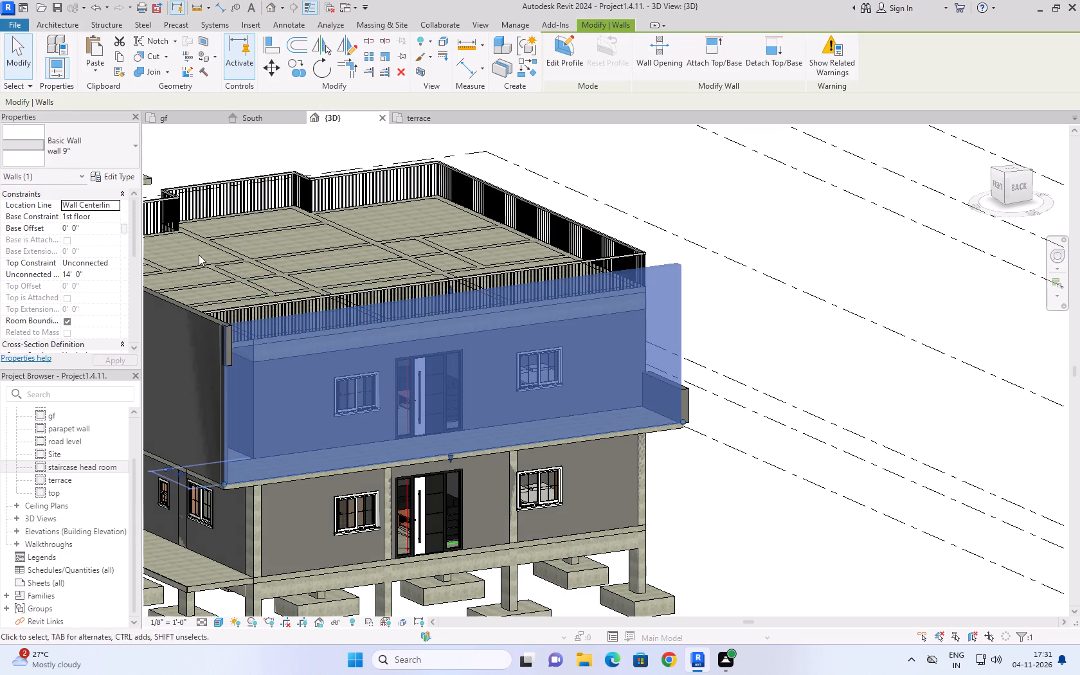
click(96, 274)
key(3)
key(apostrophe)
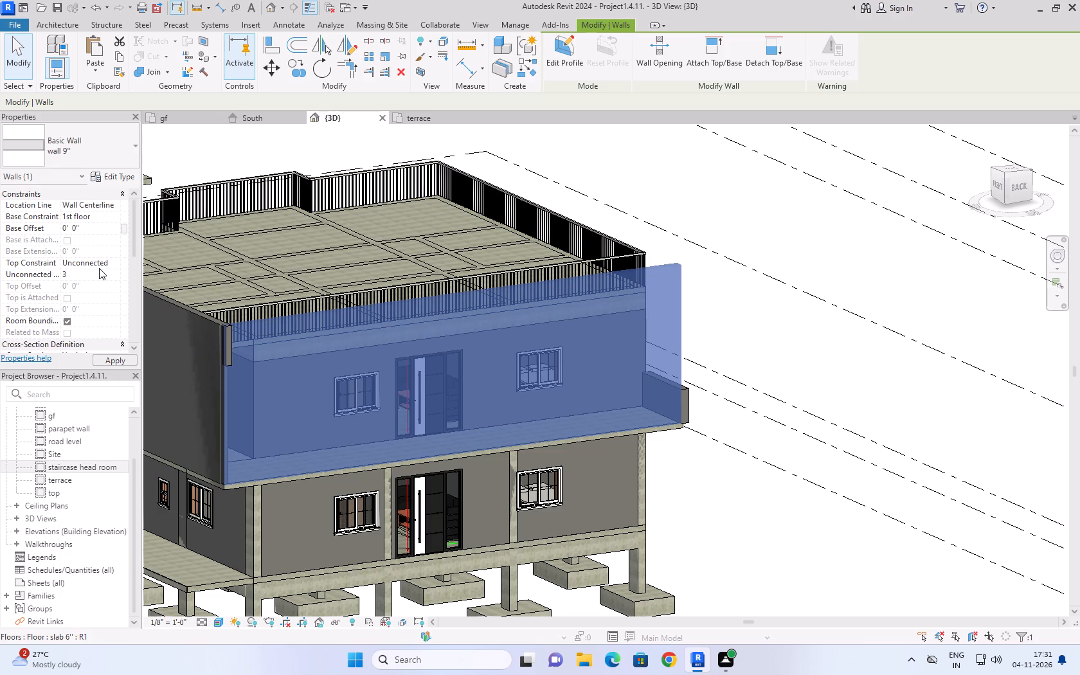
click(783, 345)
Make the western building's east side first-floor wall top unconnected and set its height to 3'.
scroll(771, 476, down, 3)
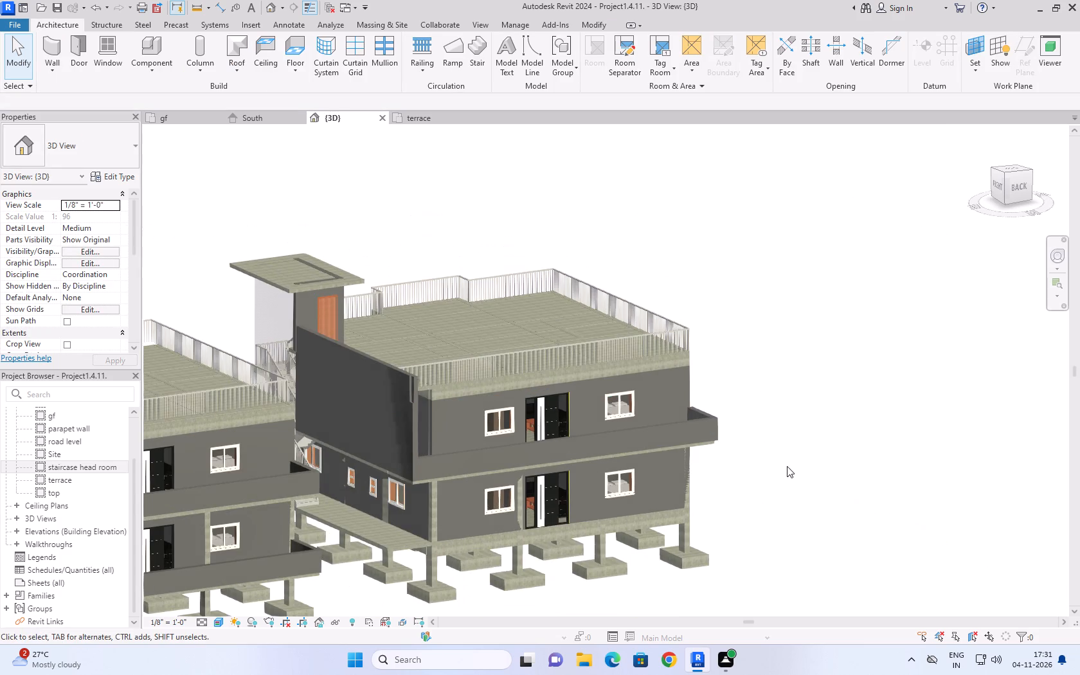
click(410, 417)
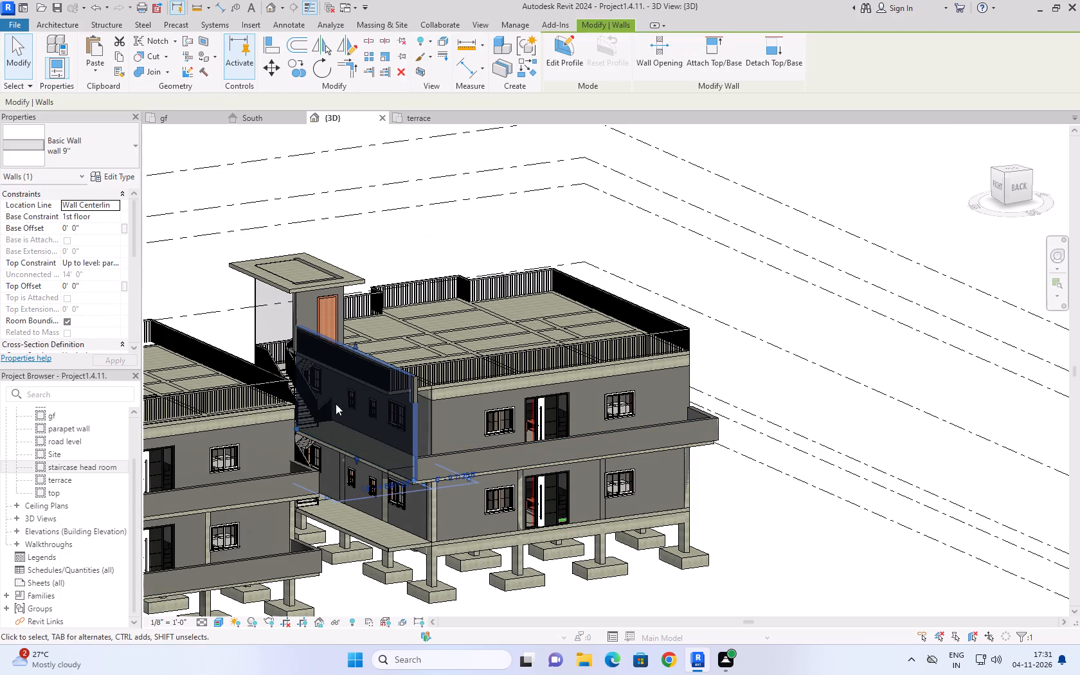
click(113, 262)
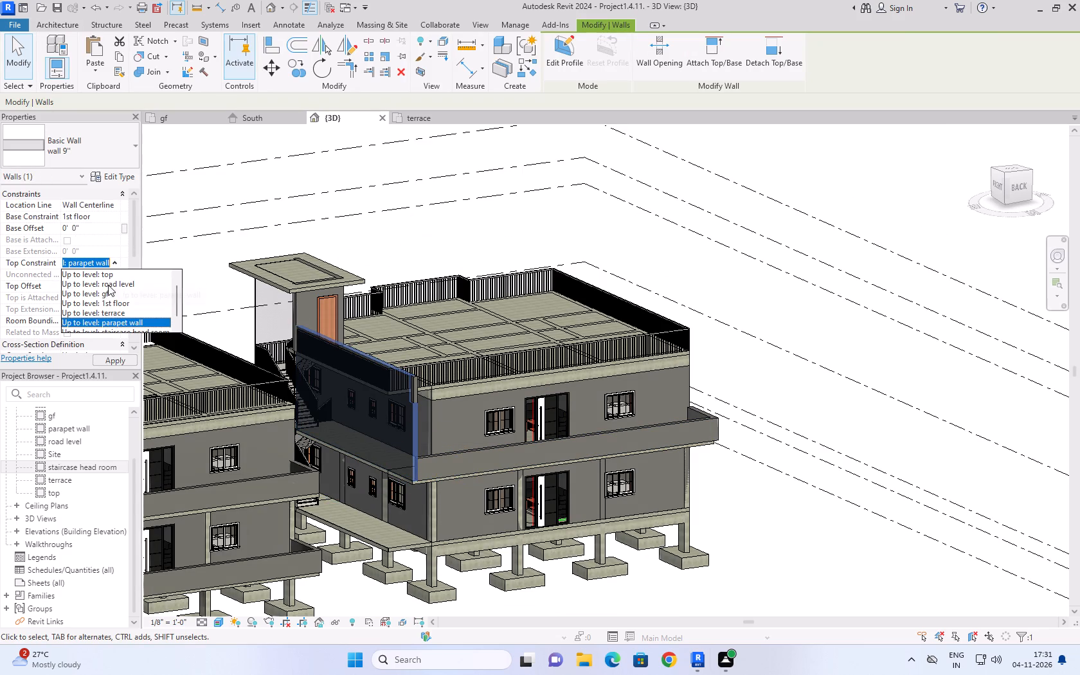
scroll(108, 305, down, 2)
scroll(108, 305, up, 4)
click(104, 270)
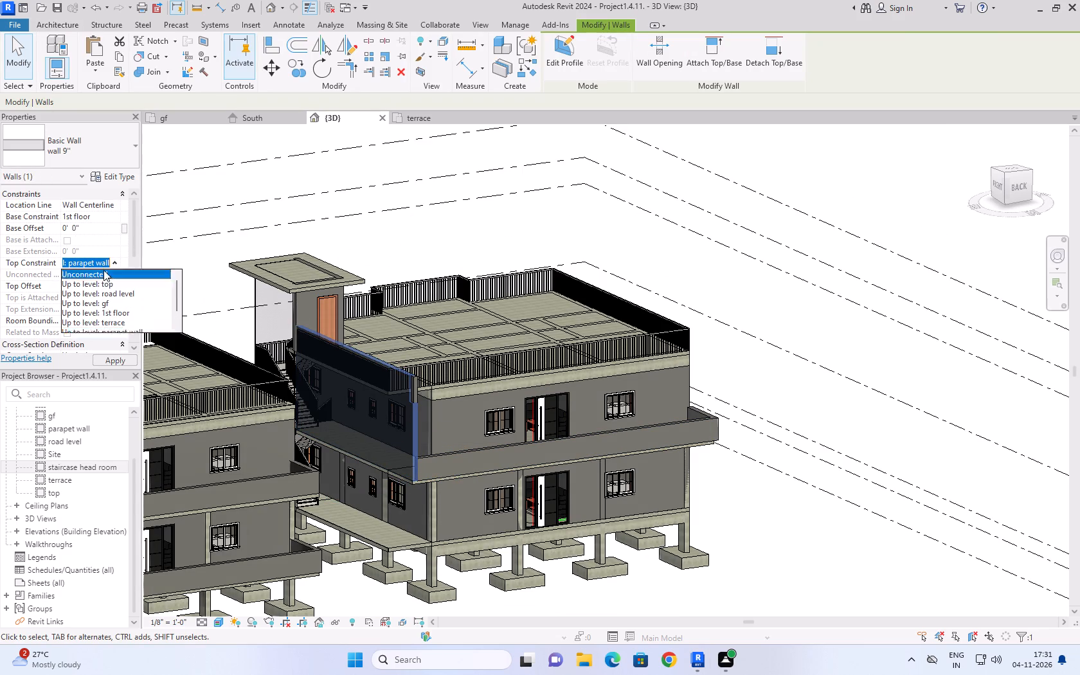
click(92, 276)
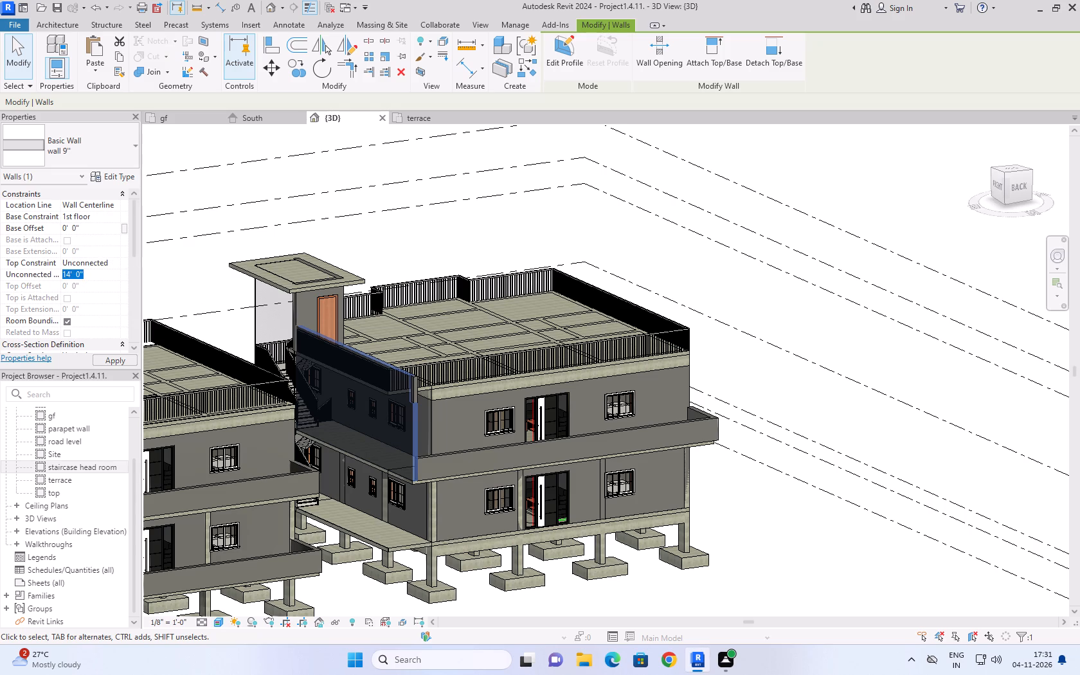
text(3')
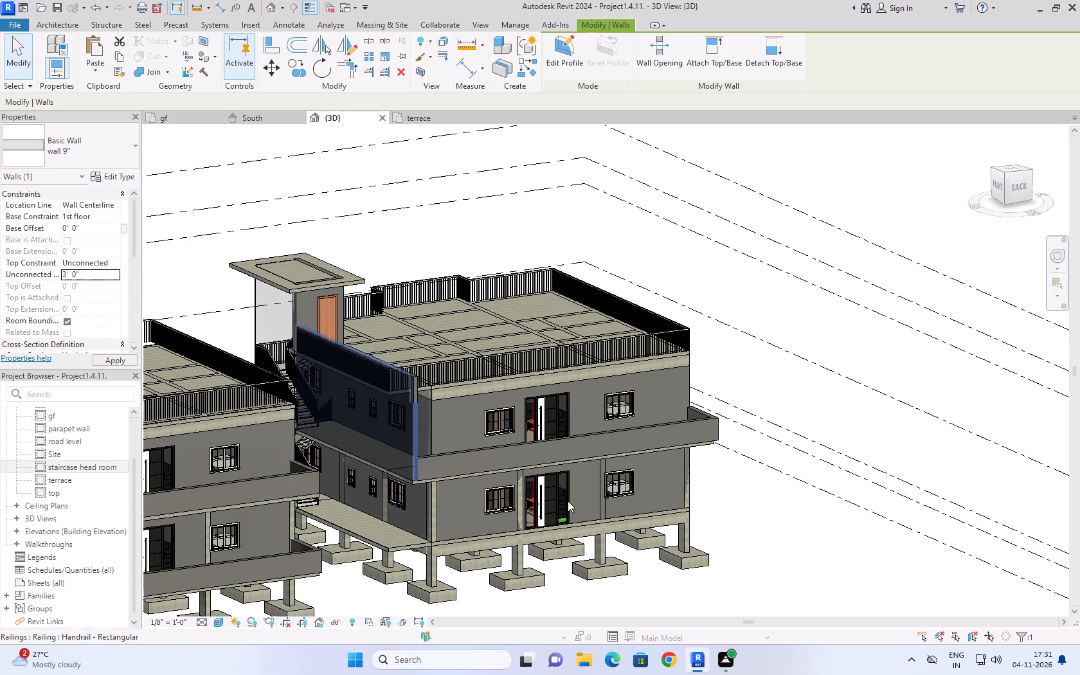
click(834, 340)
Examine the western building's first-floor parapet walls along the rear and staircase side in 3D.
scroll(373, 473, up, 2)
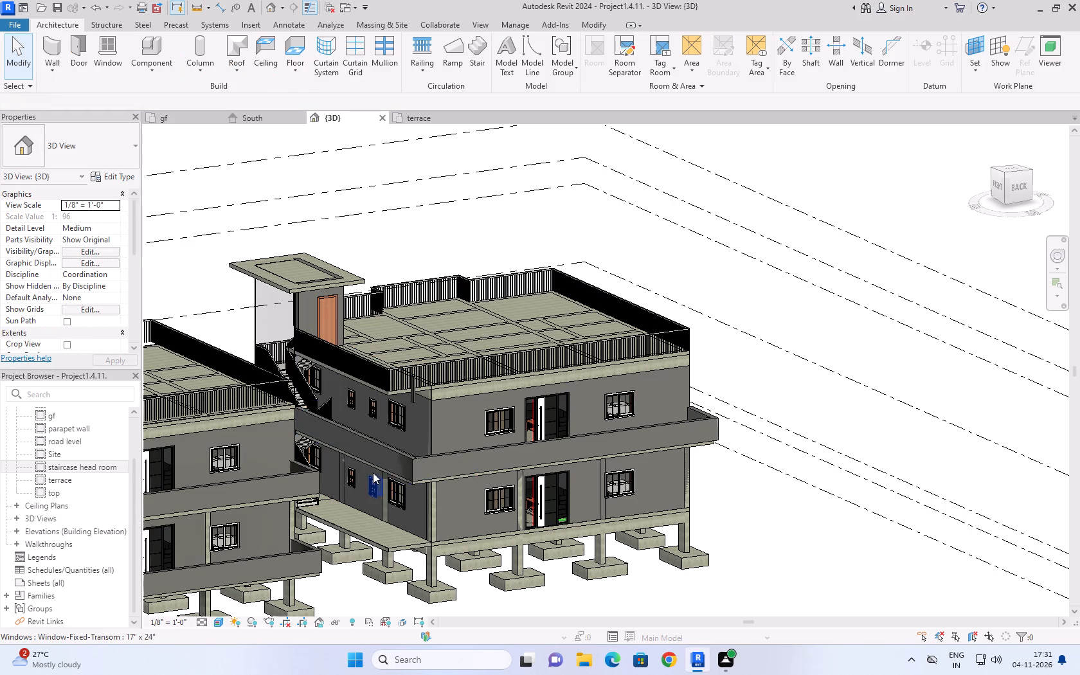
scroll(373, 473, up, 2)
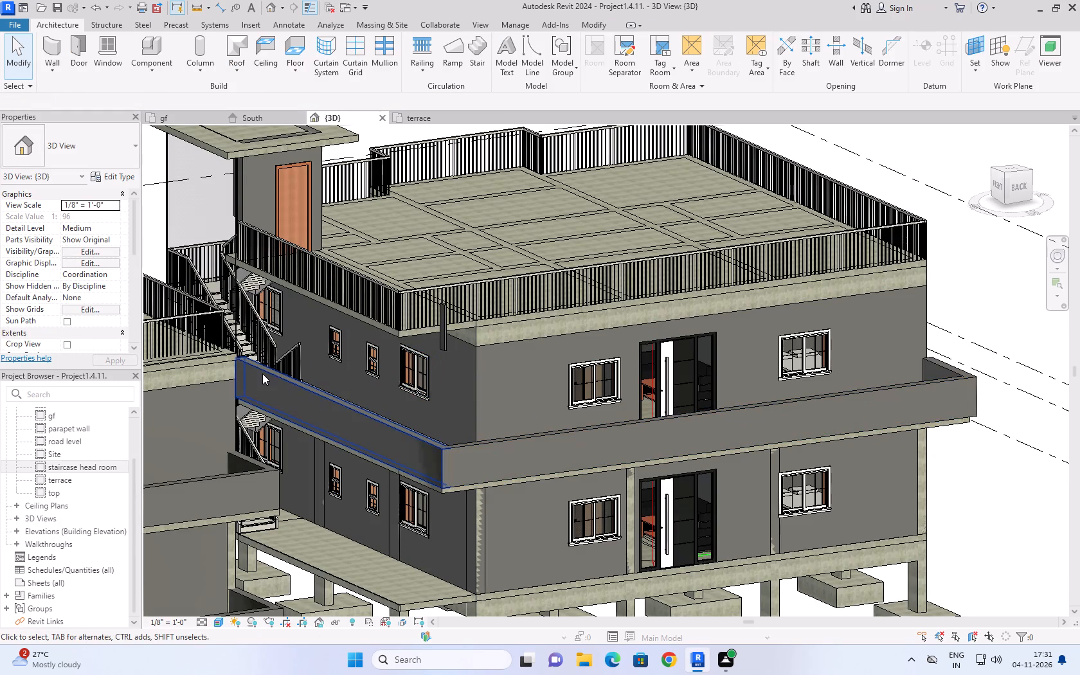
click(992, 280)
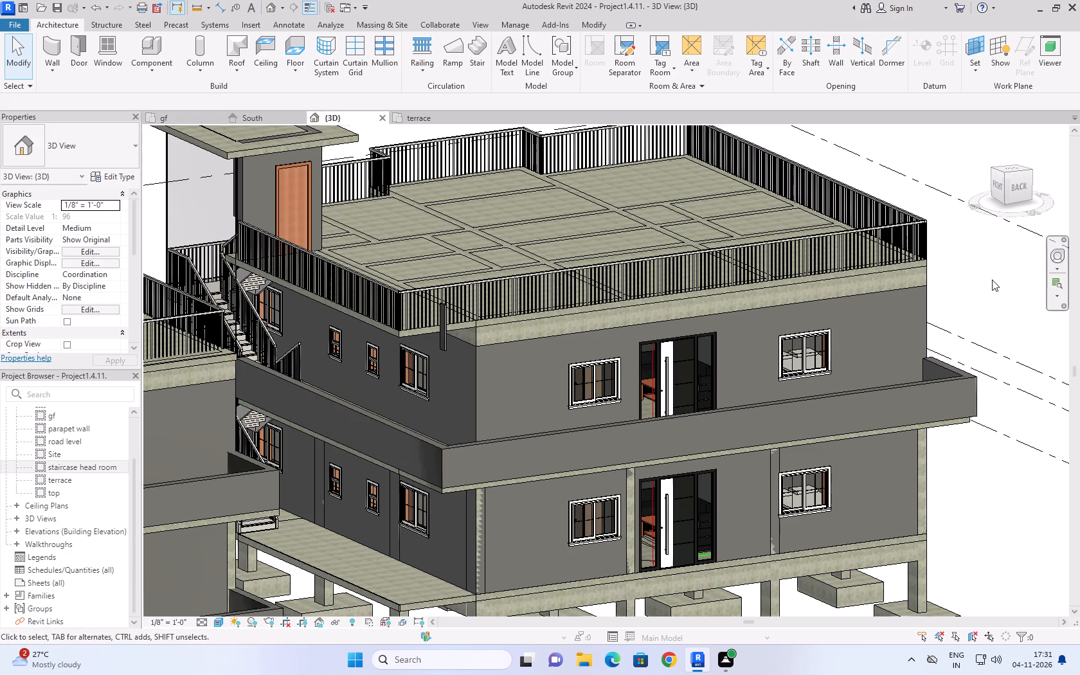
shift+middle_drag(995, 279, 917, 312)
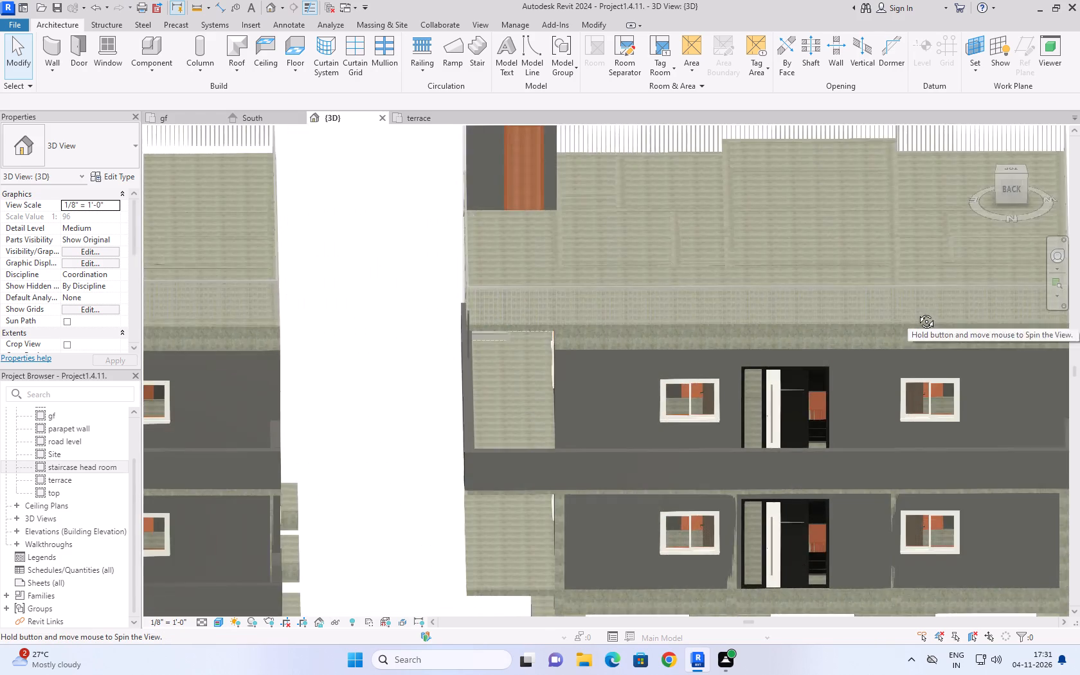
shift+middle_drag(917, 312, 898, 235)
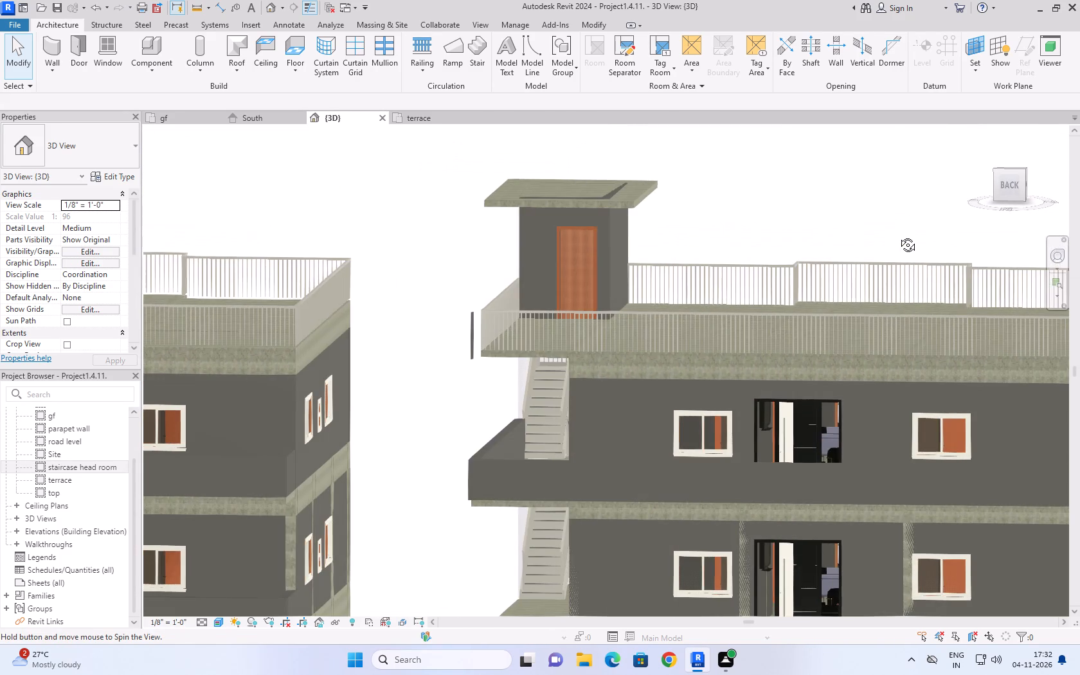
shift+middle_drag(898, 235, 975, 274)
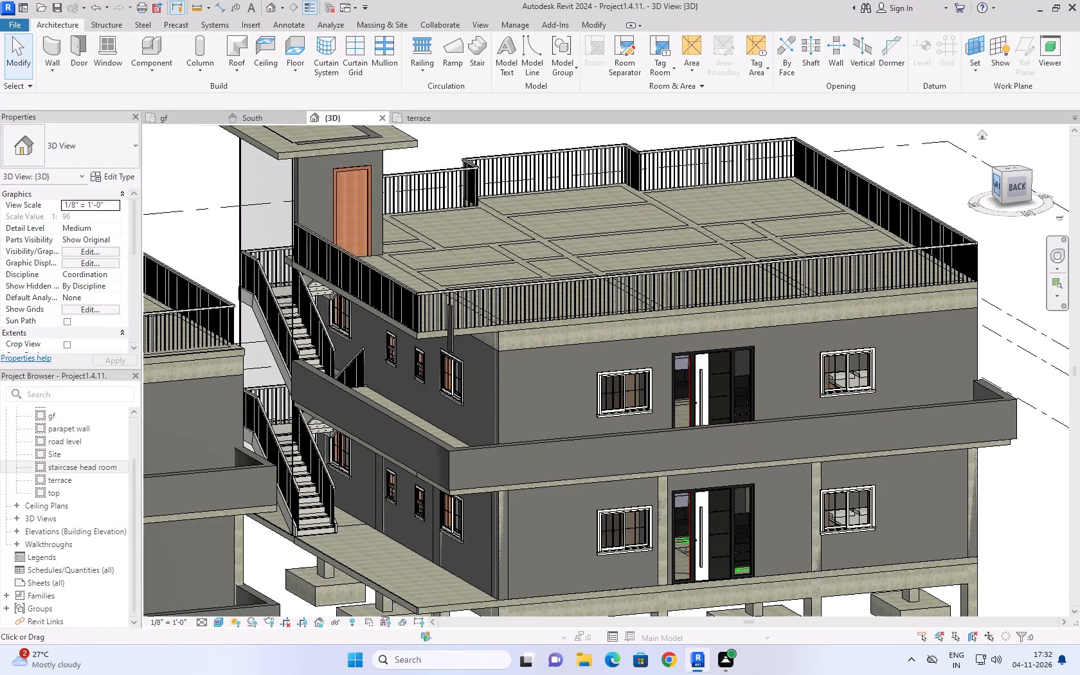
click(984, 138)
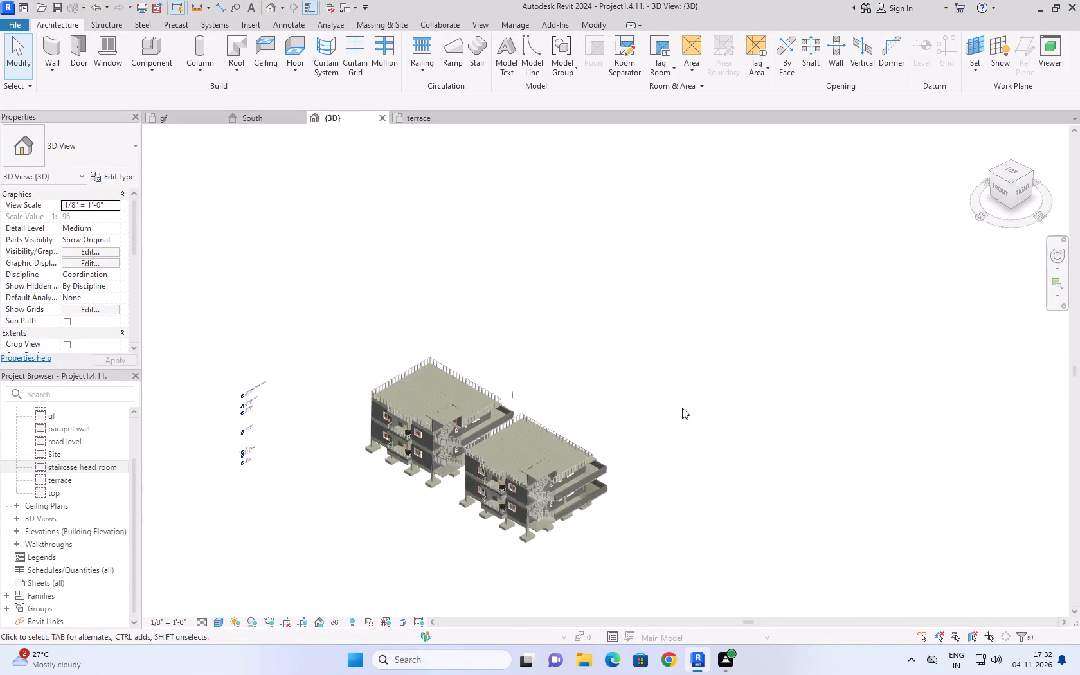
Nudge the western building's east side first-floor parapet wall slightly west to line up with the slab edge beside the staircase.
scroll(498, 453, up, 2)
scroll(569, 354, up, 8)
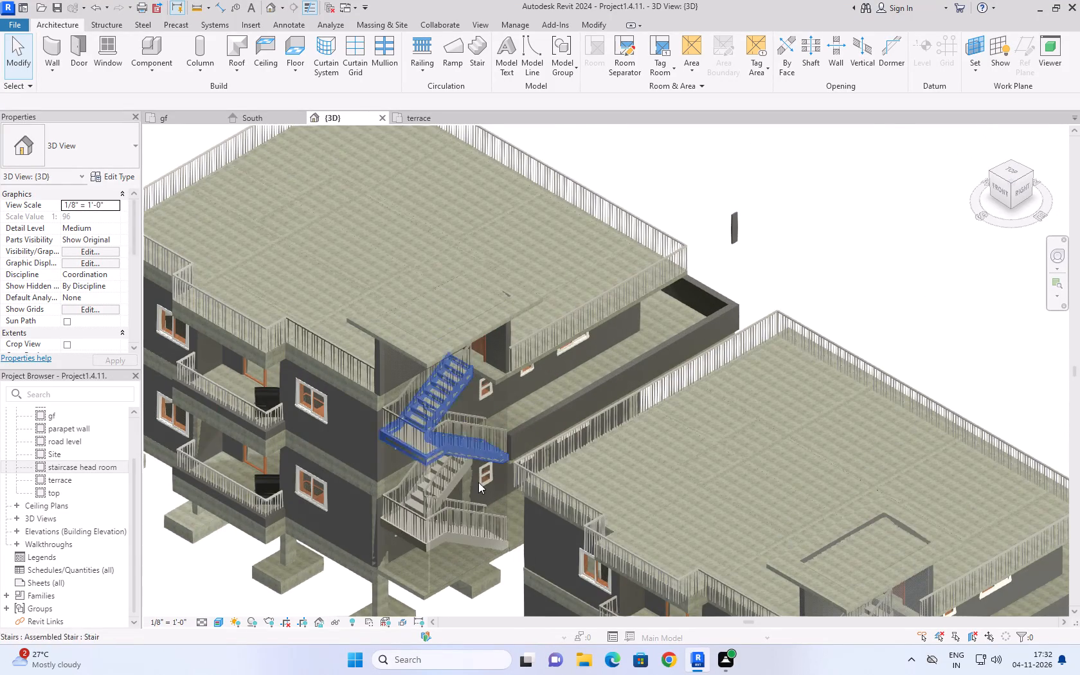
scroll(465, 516, up, 9)
scroll(616, 393, up, 4)
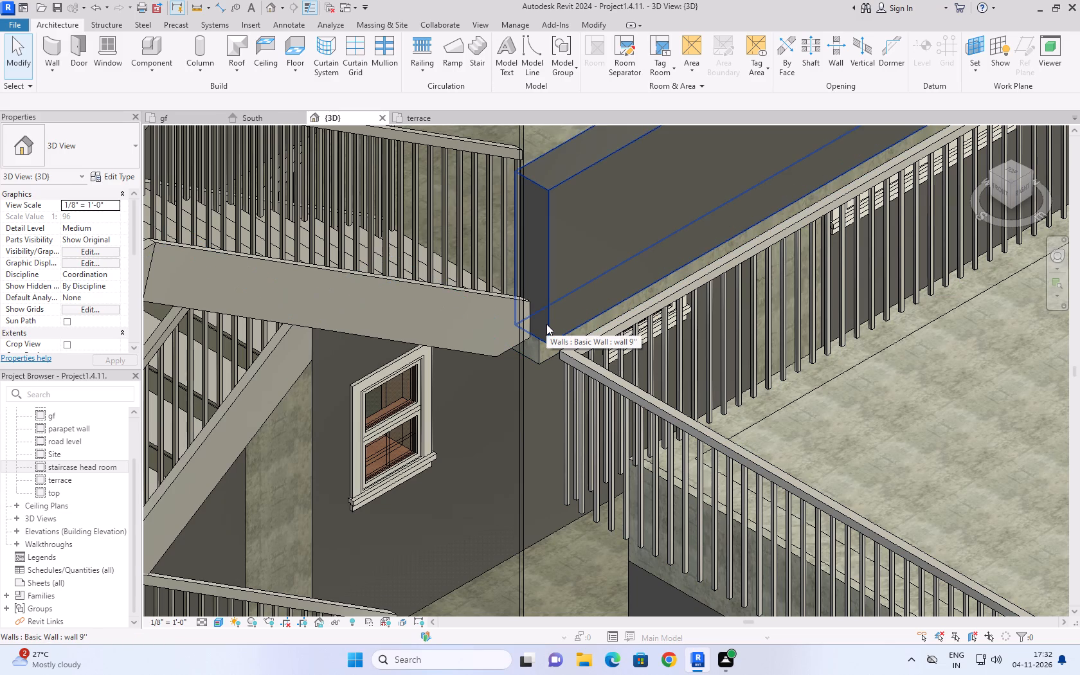
click(546, 324)
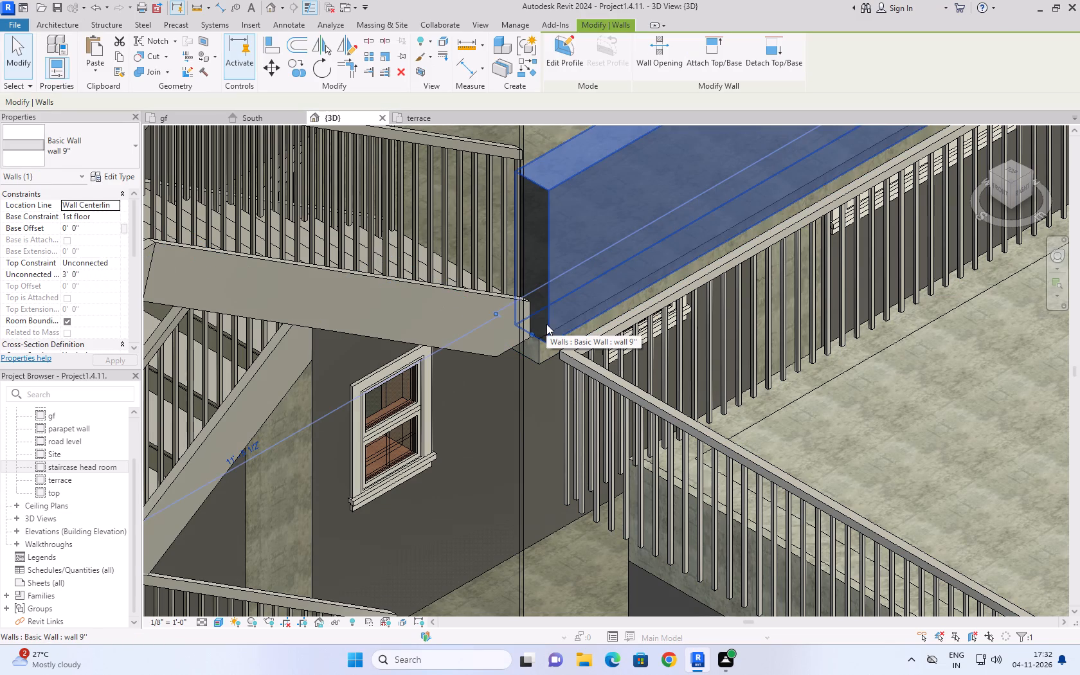
key(Left)
key(Left)
key(Left)
key(Left)
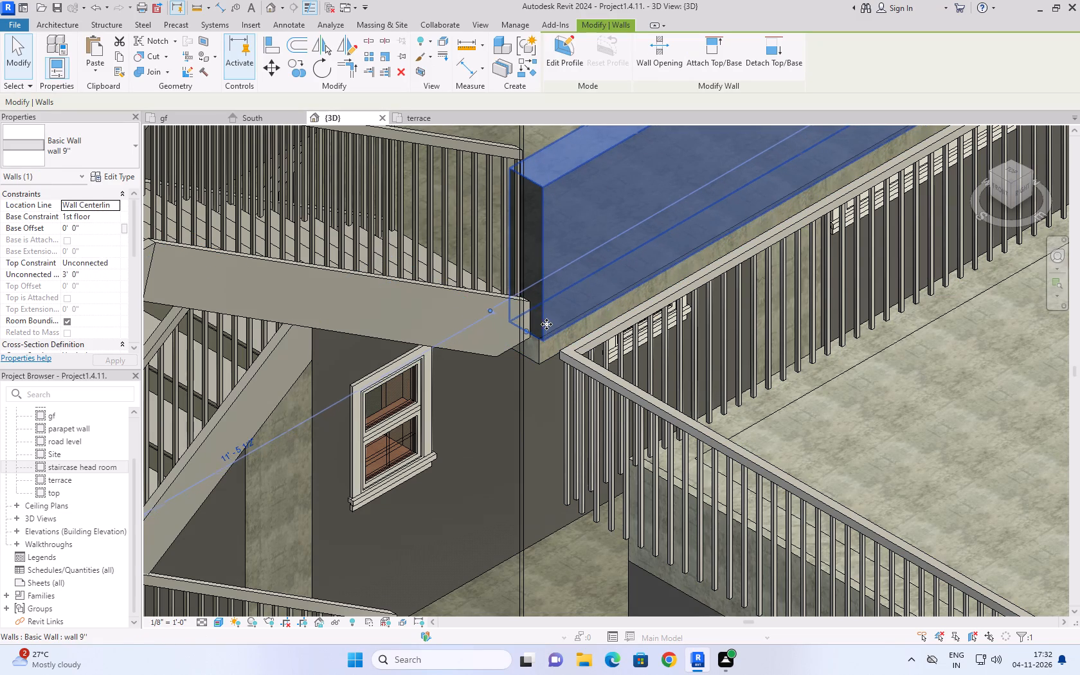
key(Left)
key(Left)
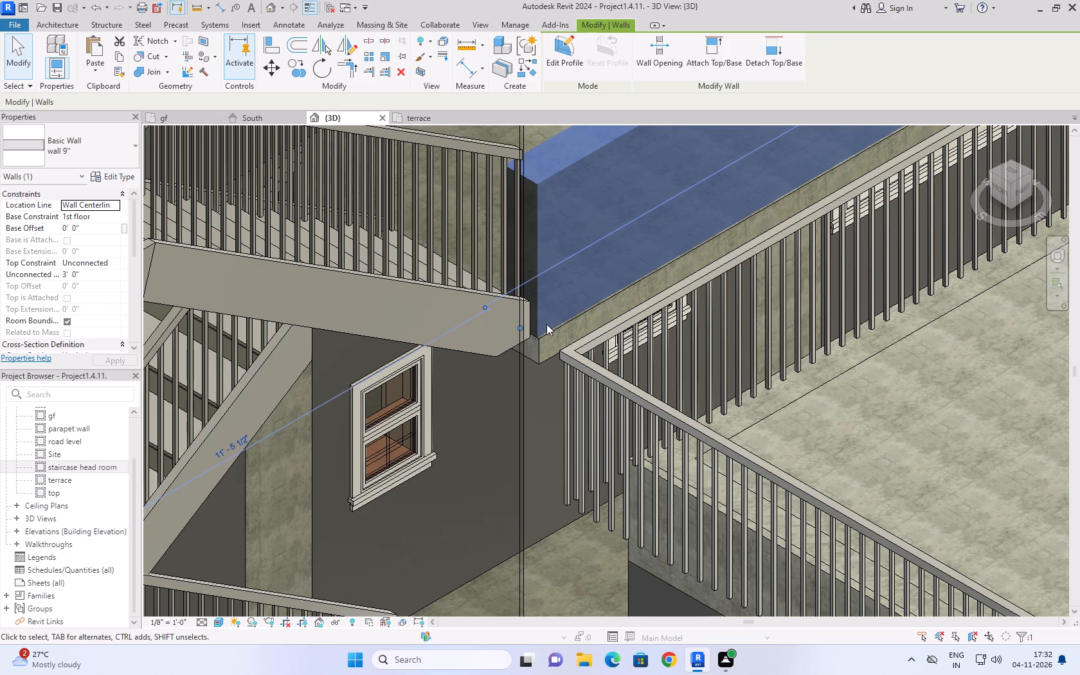
key(Right)
scroll(692, 382, down, 7)
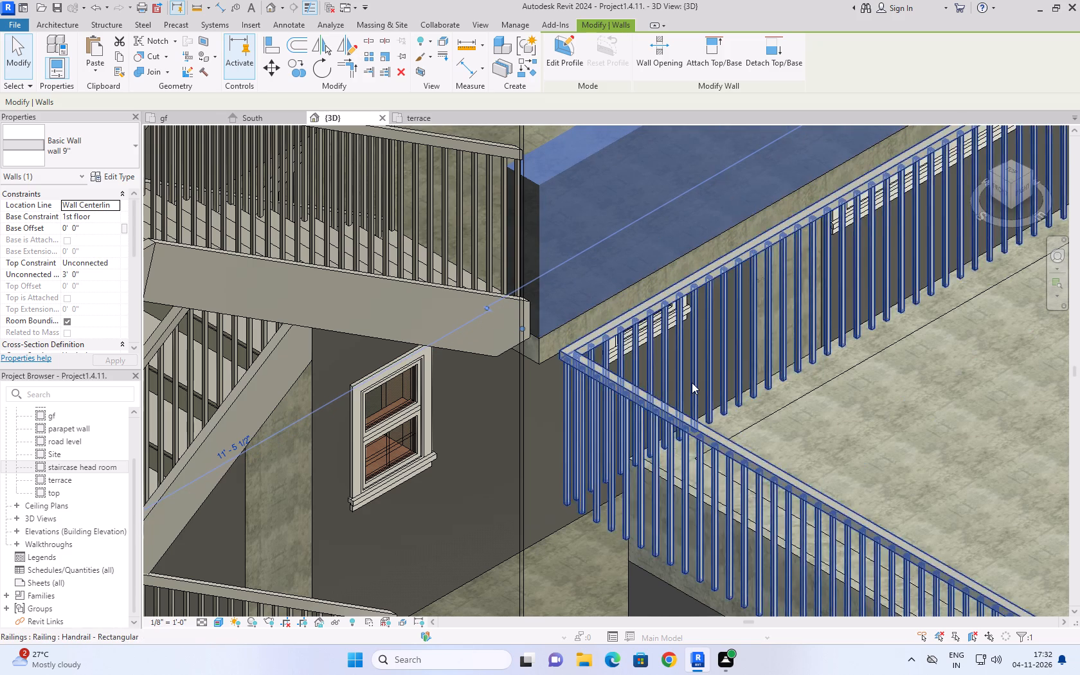
scroll(692, 382, down, 4)
scroll(649, 463, down, 4)
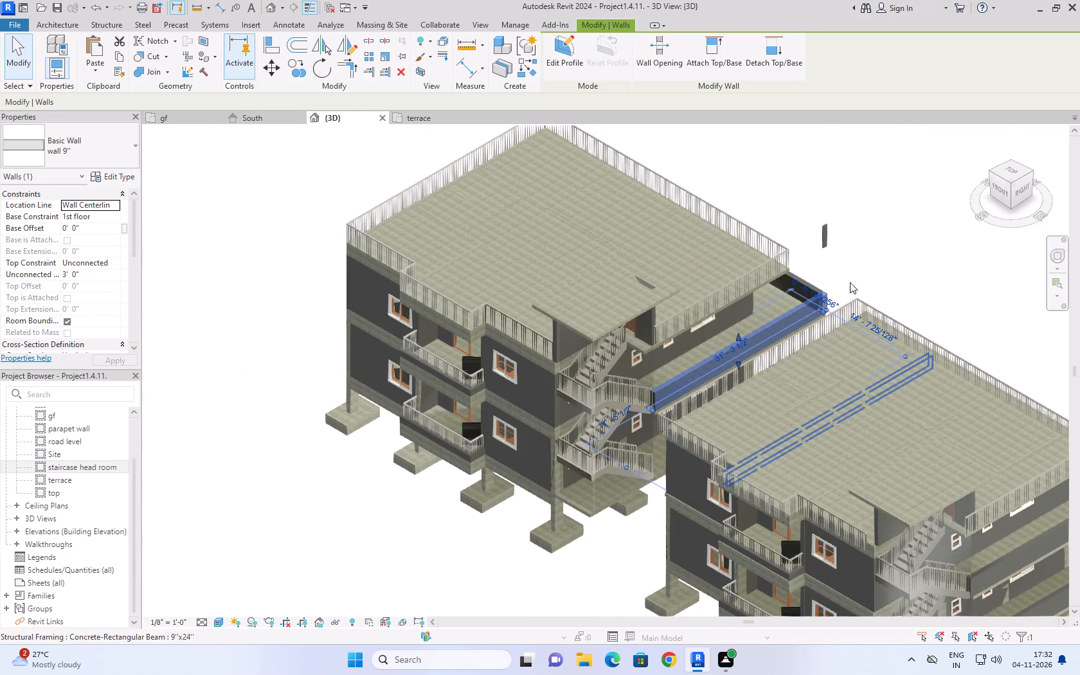
click(870, 242)
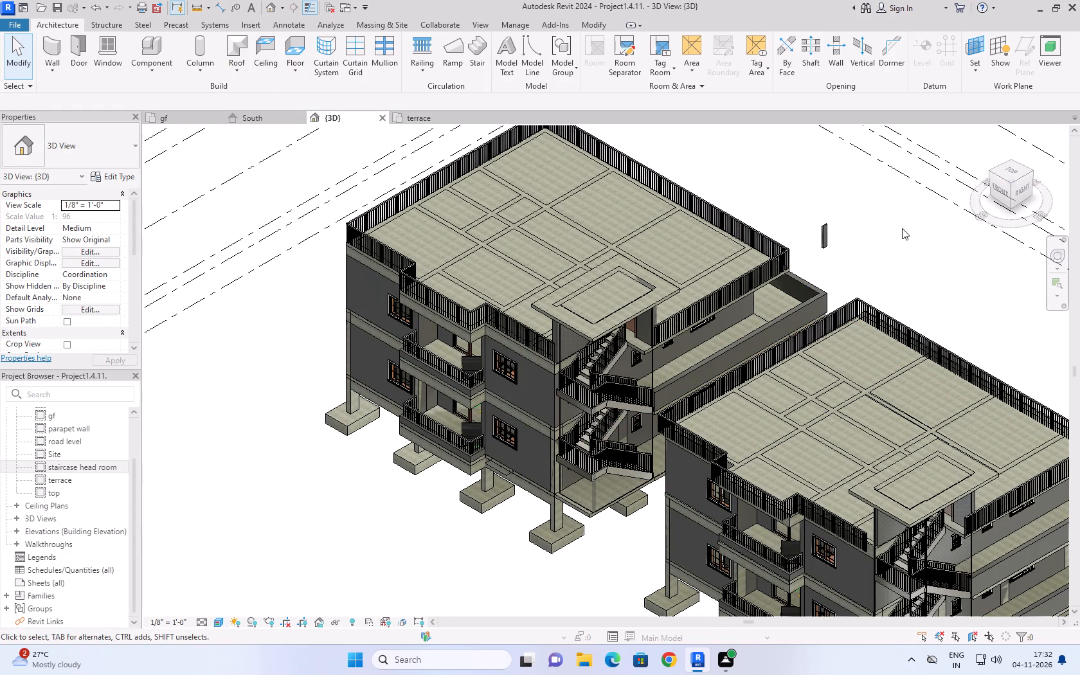
Examine the first-floor parapet walls of both buildings from the rear and east sides in 3D.
shift+middle_drag(902, 228, 753, 183)
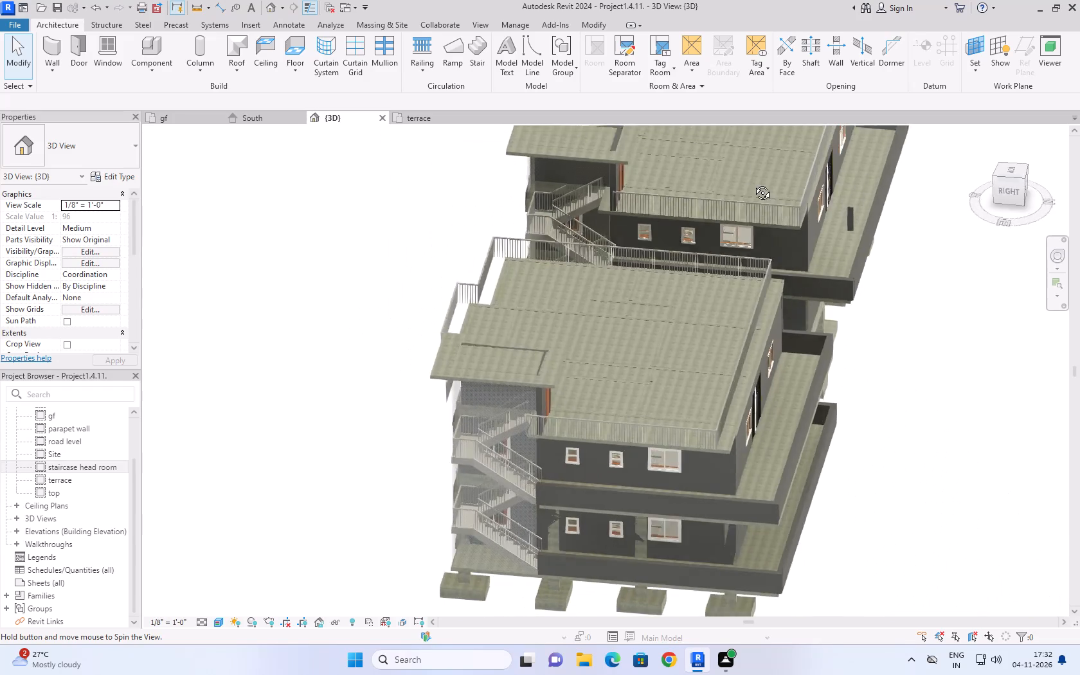
shift+middle_drag(753, 183, 508, 121)
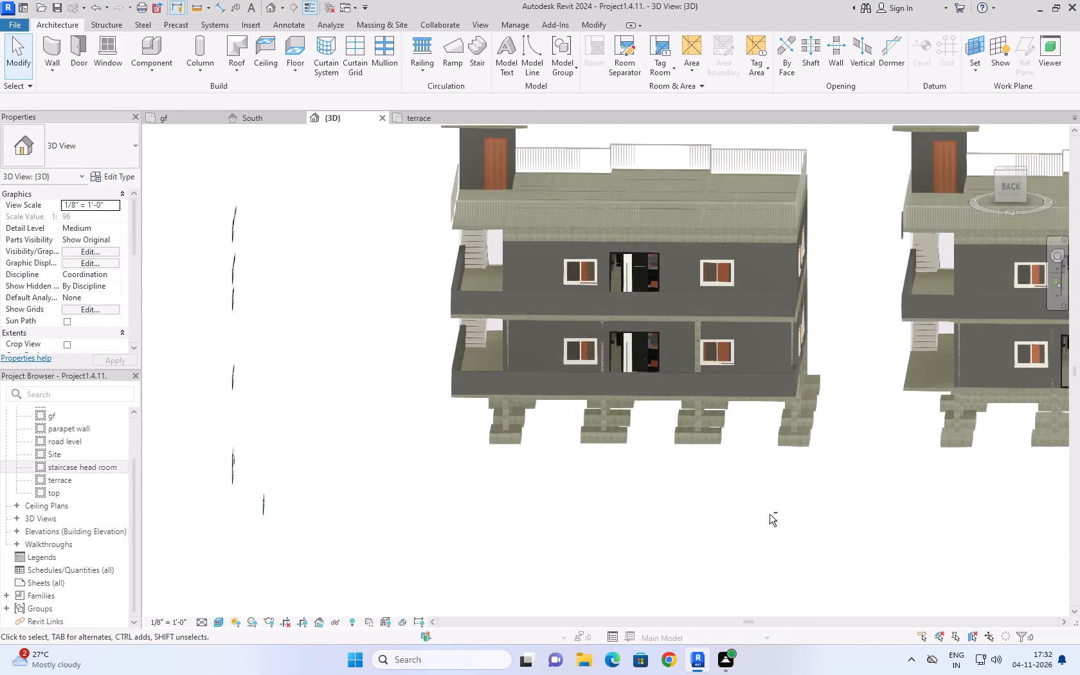
scroll(928, 336, up, 7)
shift+middle_drag(908, 340, 939, 285)
shift+scroll(915, 340, up, 1)
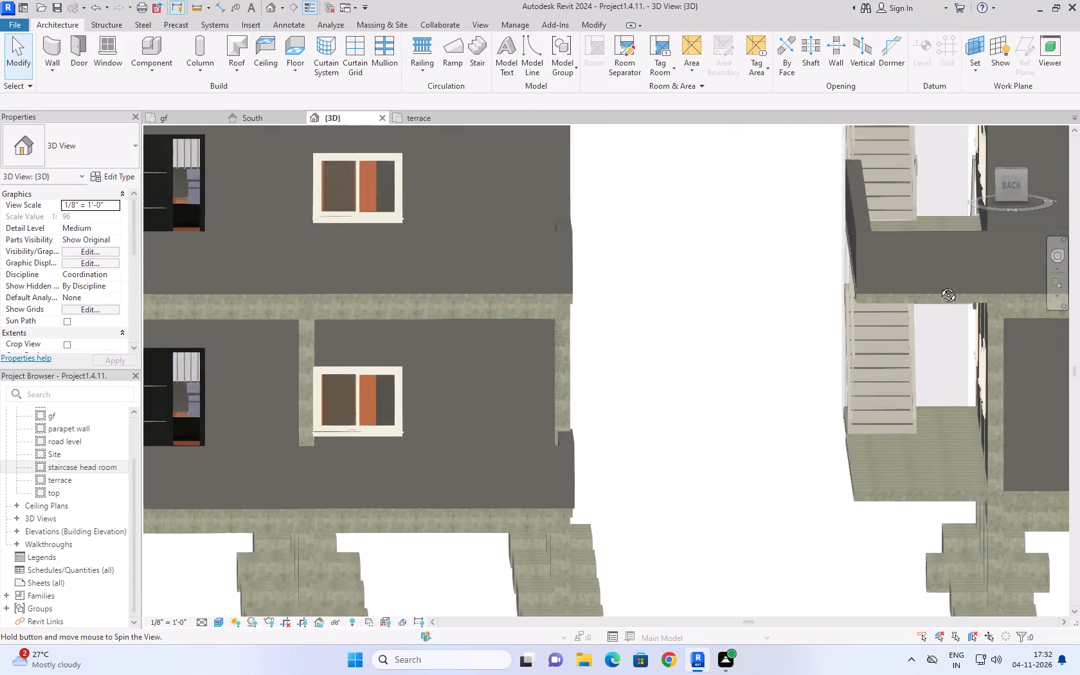
shift+middle_drag(939, 285, 935, 183)
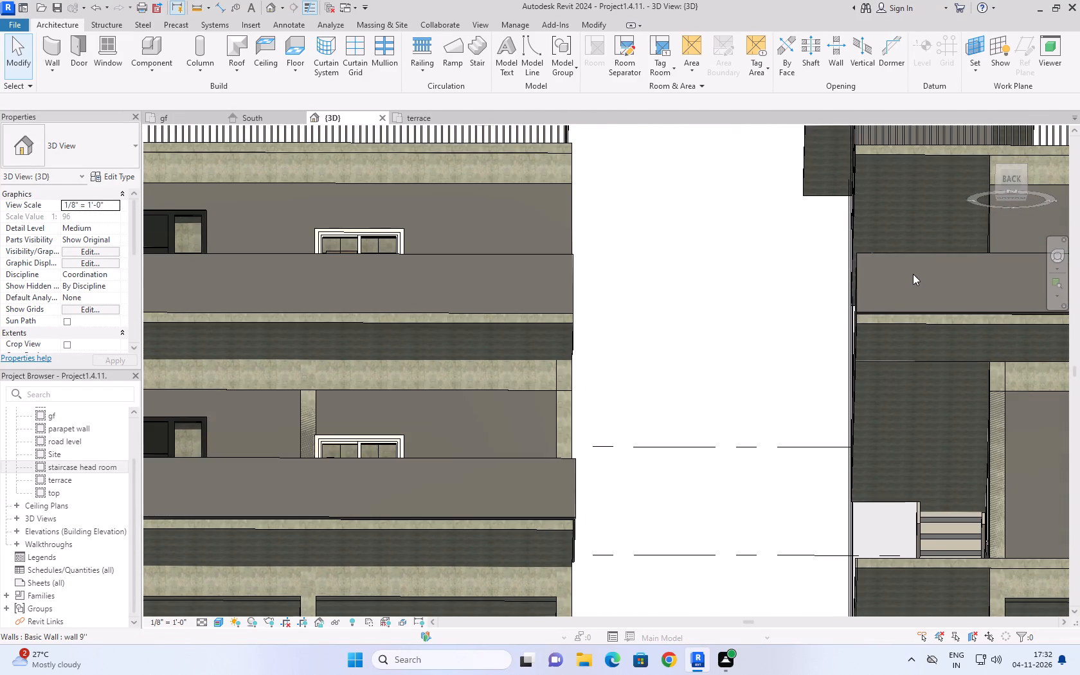
shift+middle_drag(929, 290, 1079, 376)
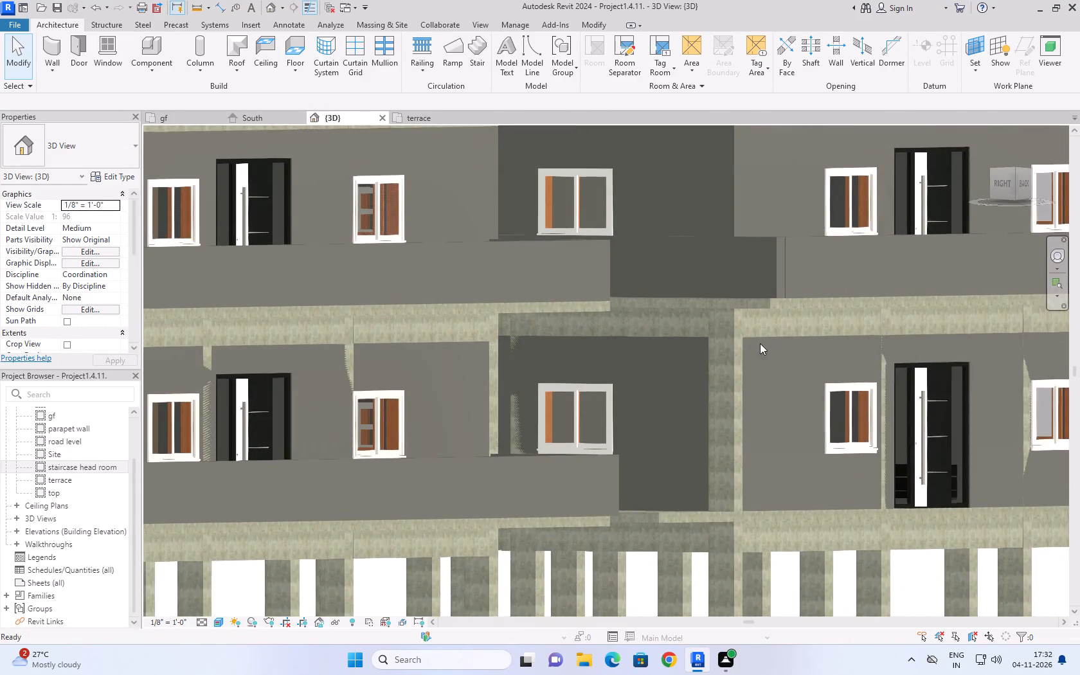
shift+middle_drag(758, 342, 866, 541)
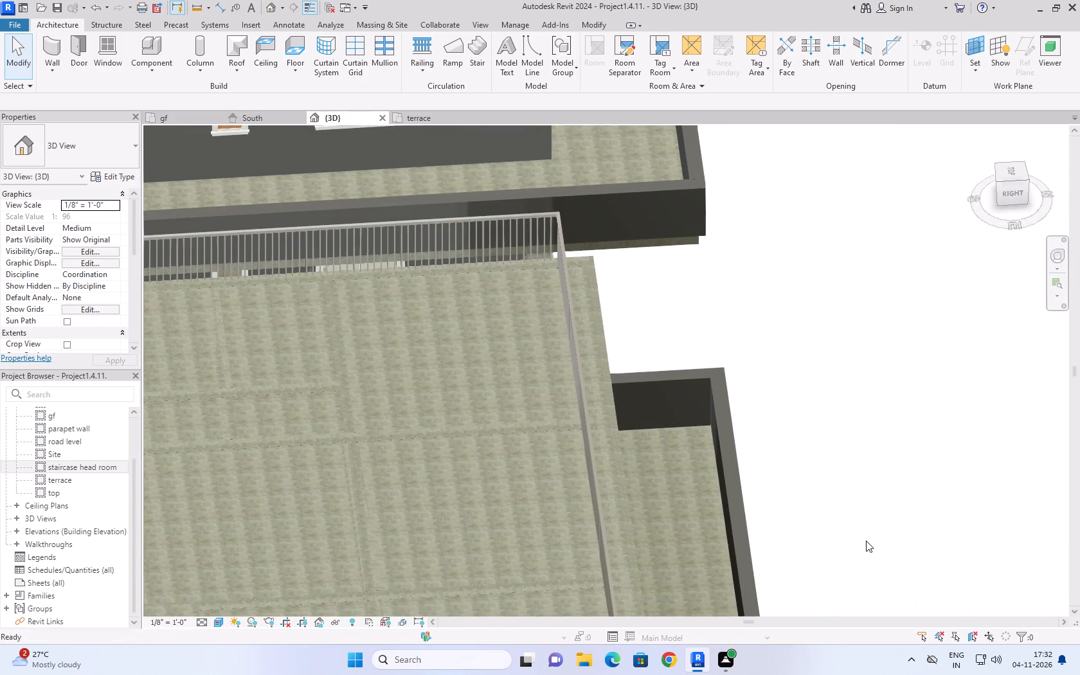
Align the outer face of the western building's long rear first-floor parapet wall with the slab edge below it.
middle_drag(762, 227, 744, 519)
scroll(749, 543, up, 1)
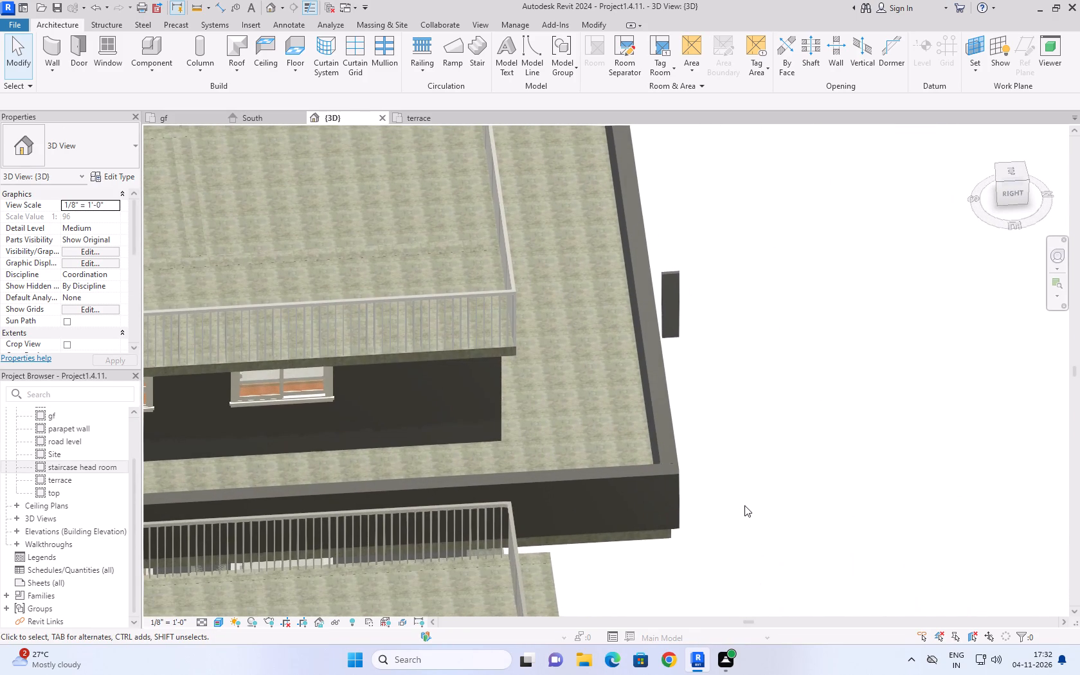
shift+middle_drag(729, 485, 715, 354)
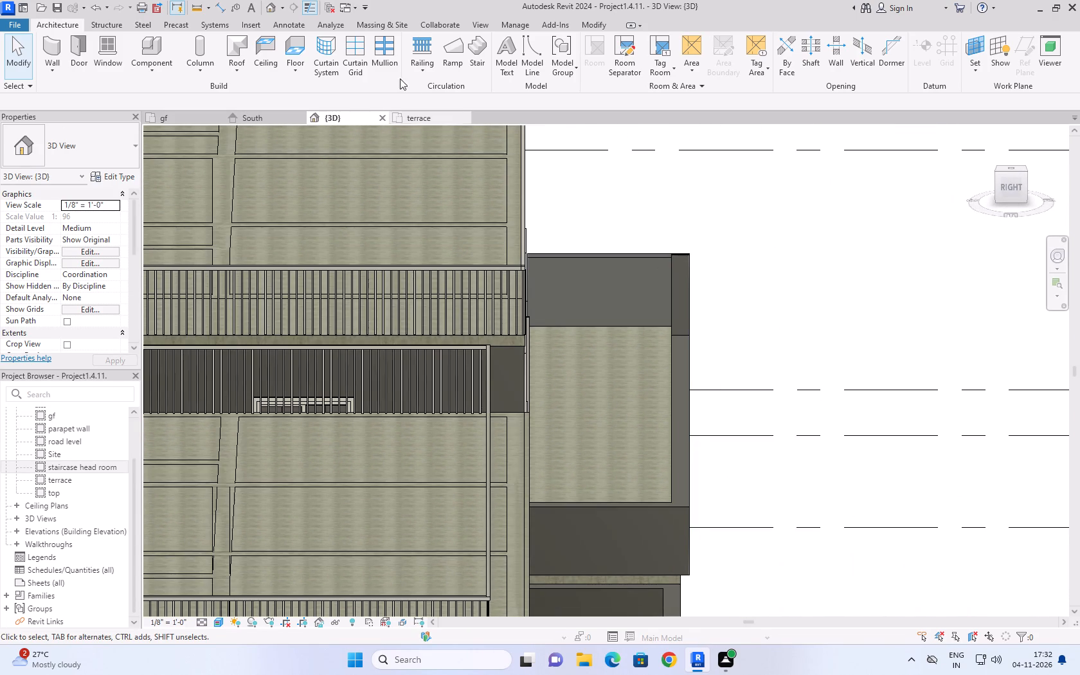
click(587, 22)
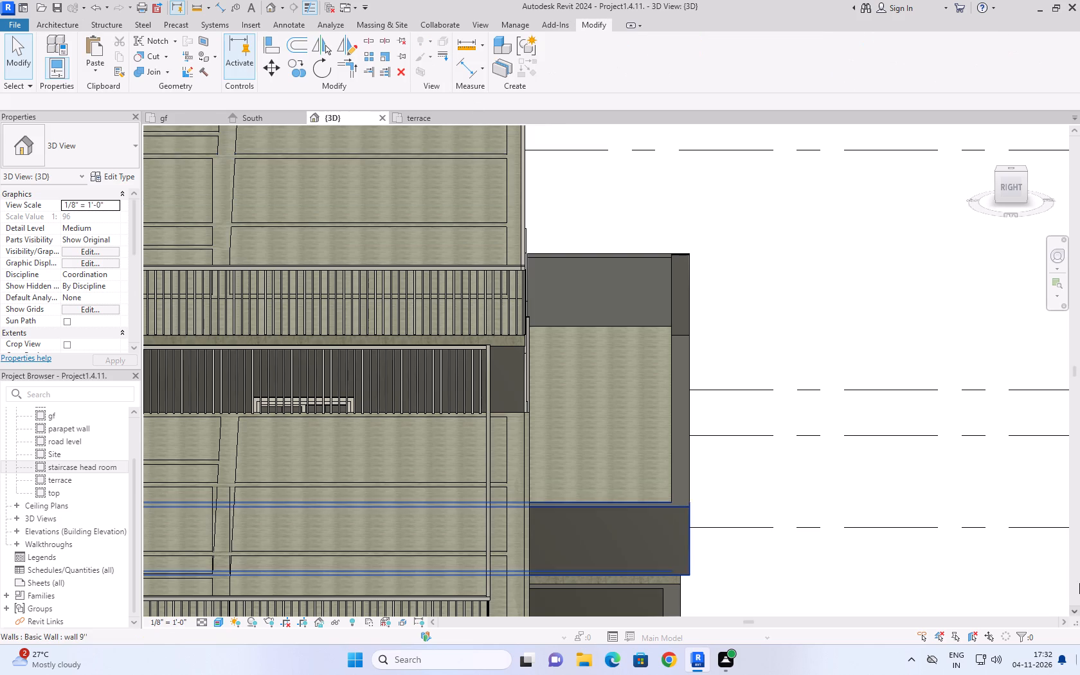
click(265, 35)
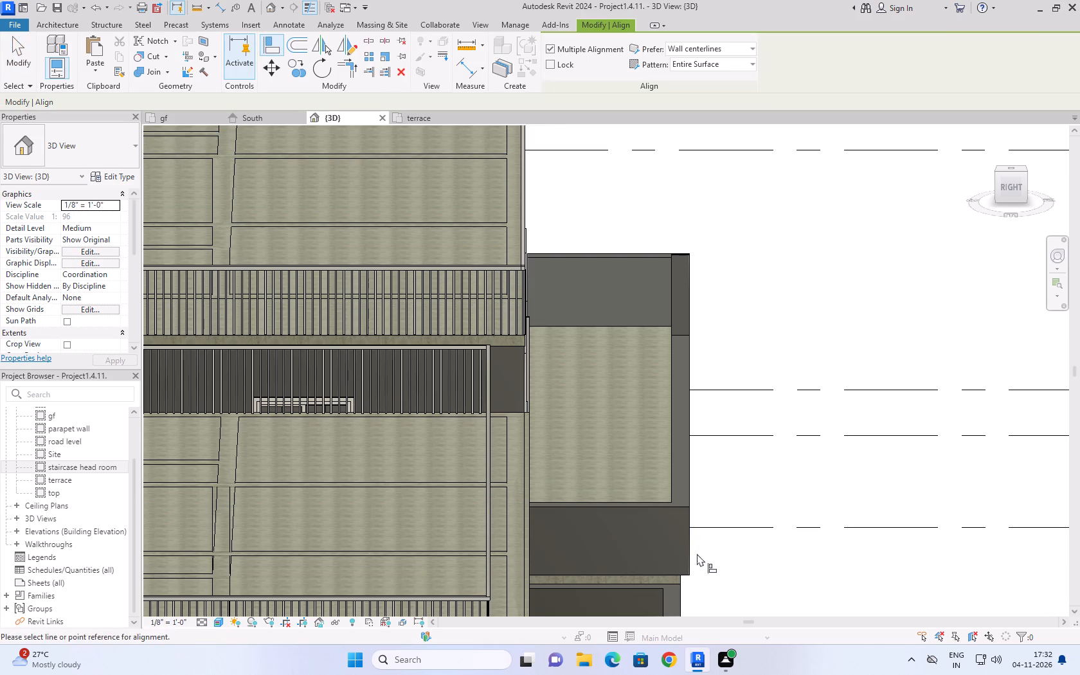
scroll(759, 358, down, 1)
scroll(701, 544, up, 4)
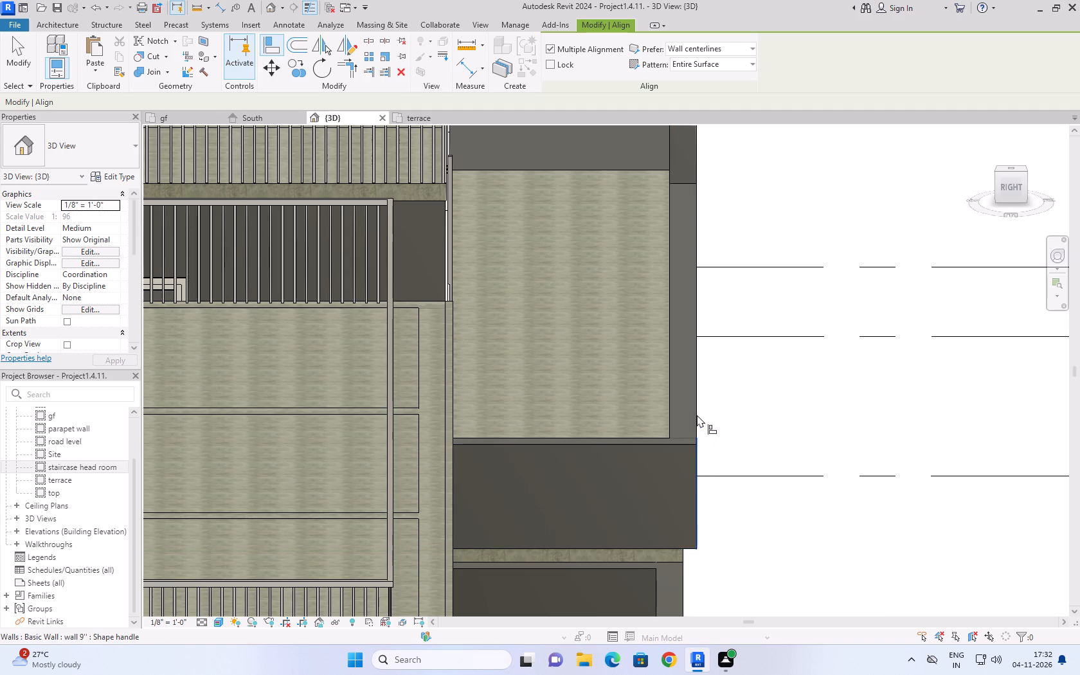
click(685, 554)
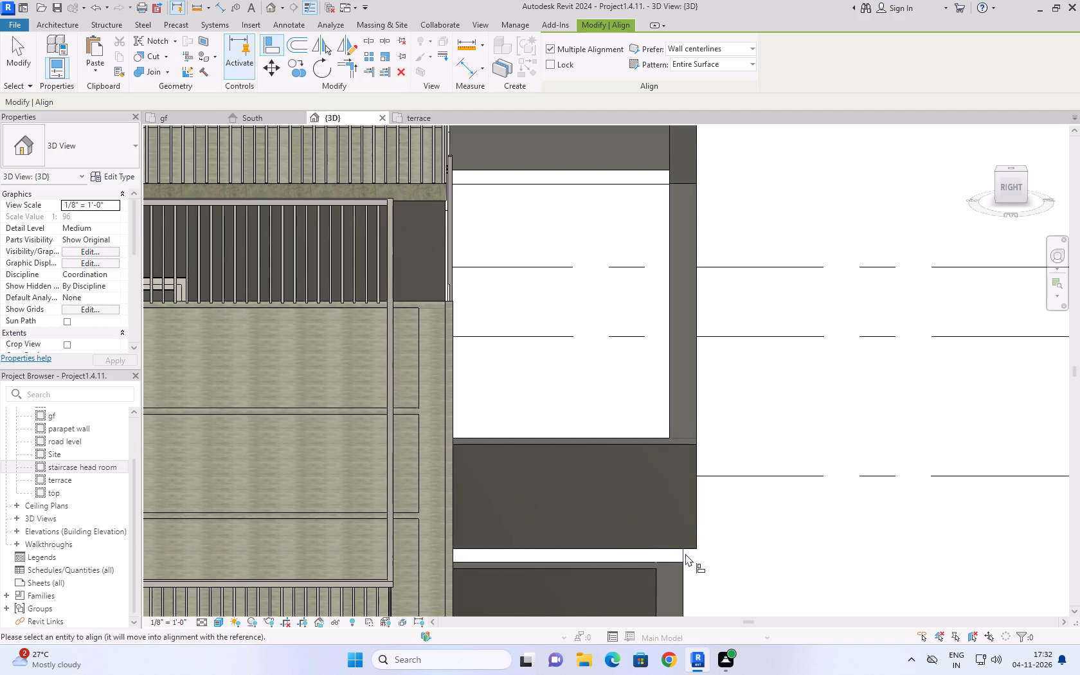
click(693, 405)
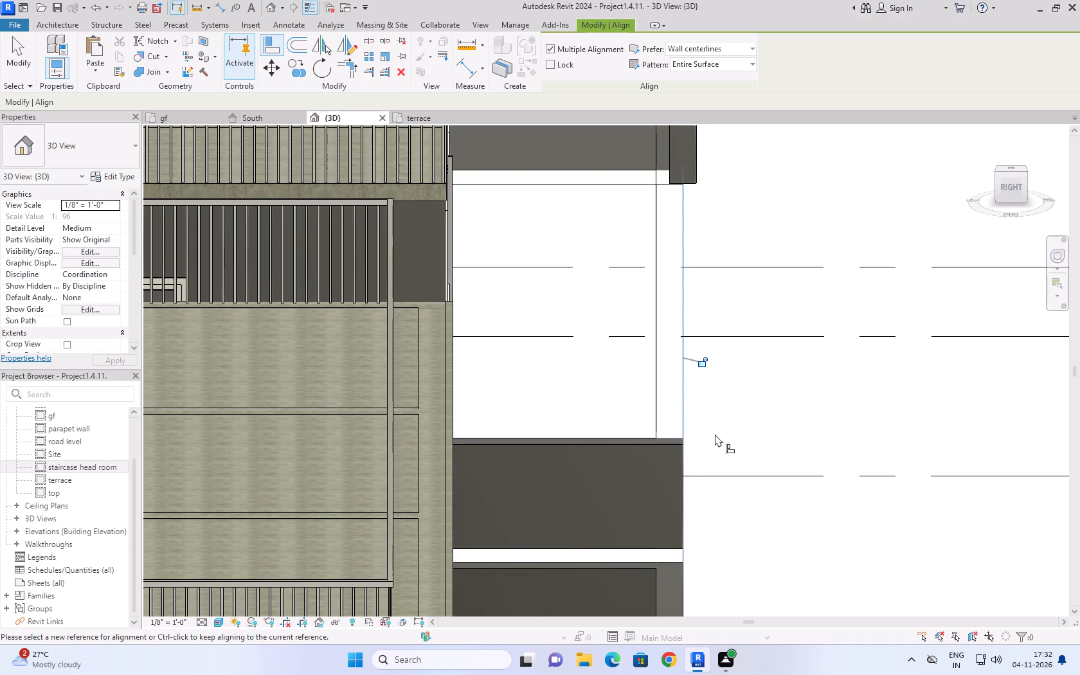
Align the short detached 9" wall segment's outer face with the same rear slab edge and finish aligning.
scroll(749, 435, down, 4)
scroll(696, 186, up, 4)
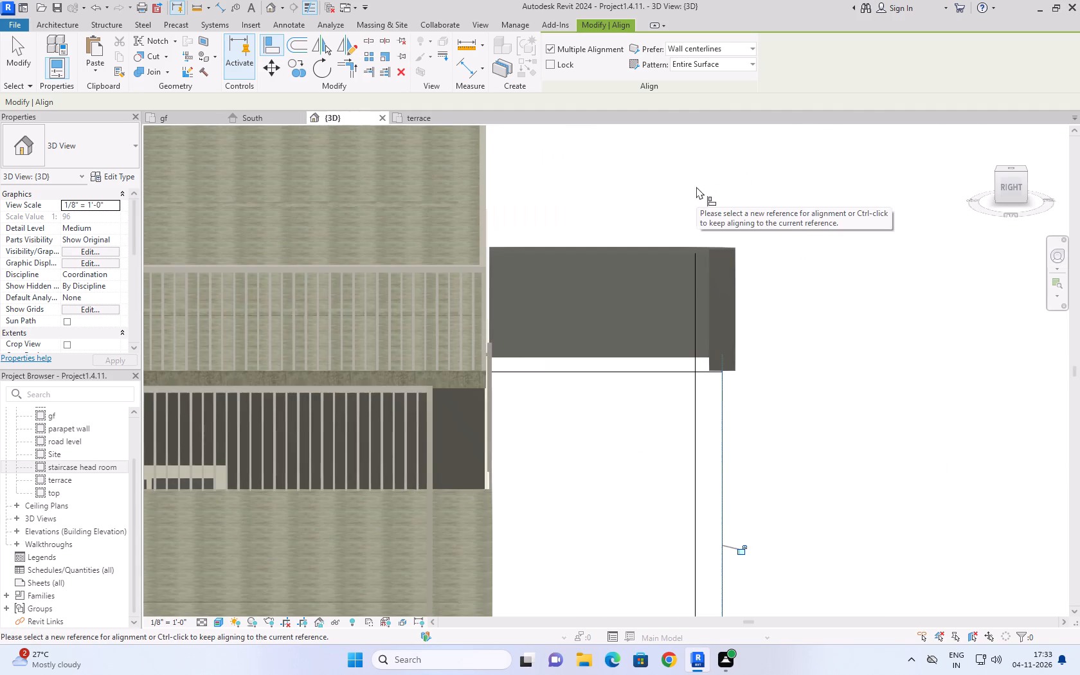
scroll(696, 186, up, 4)
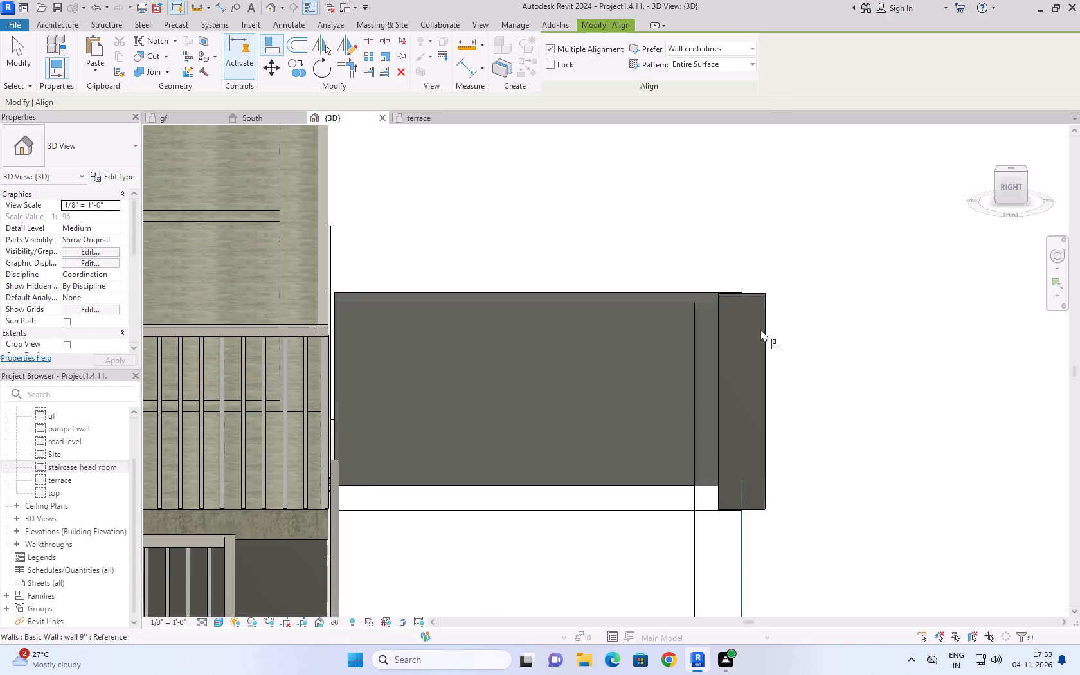
click(766, 359)
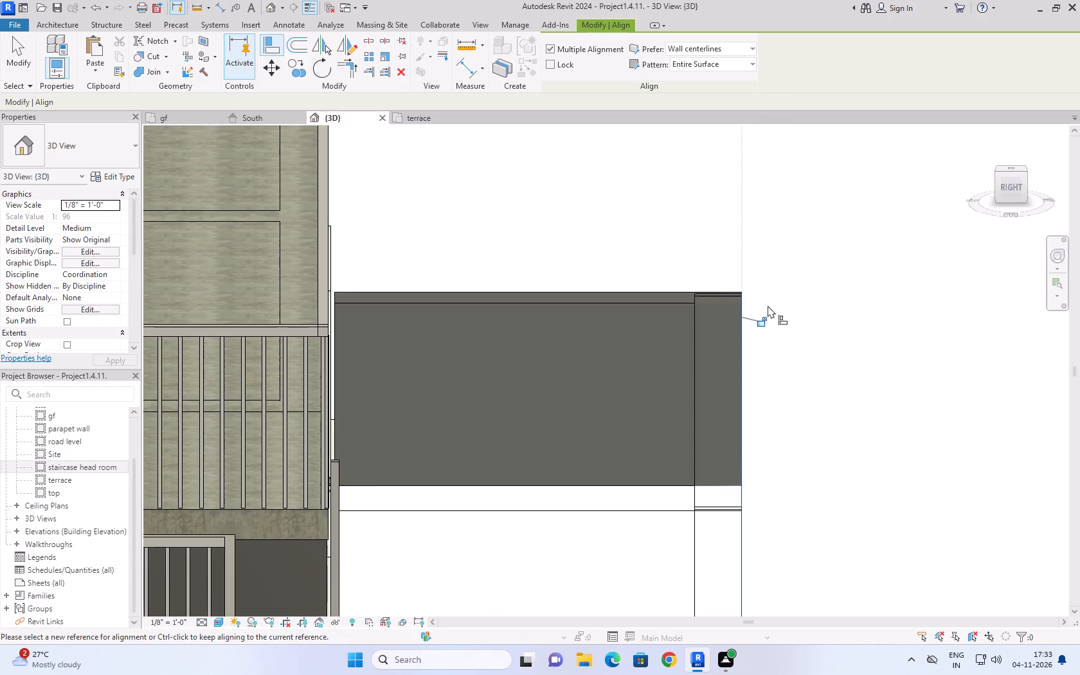
scroll(758, 313, down, 3)
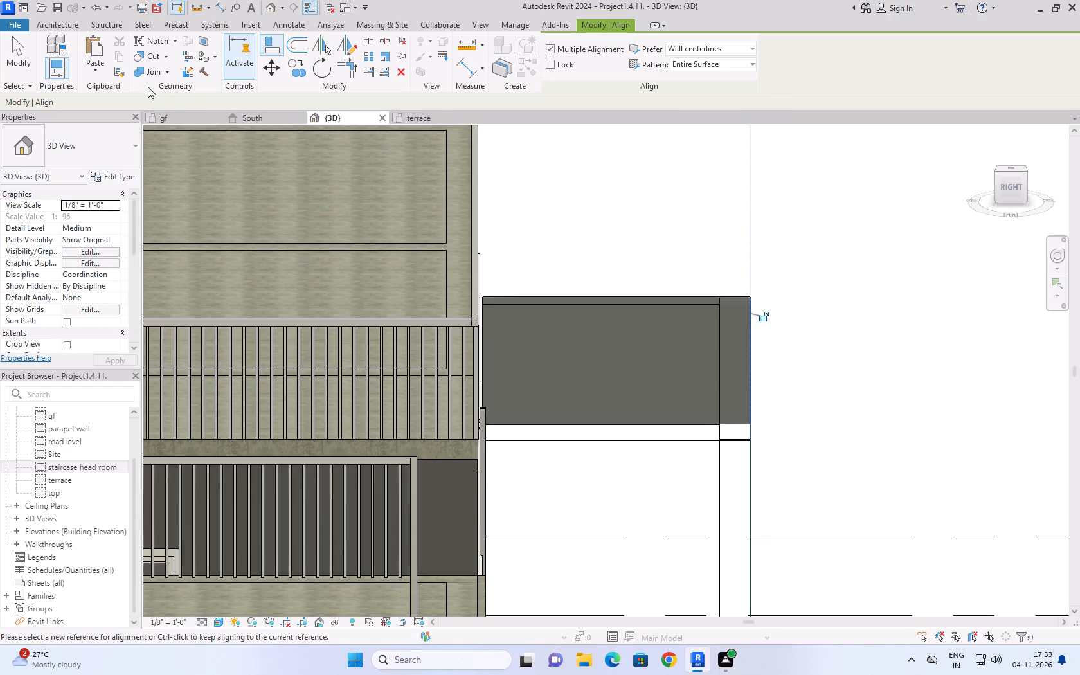
click(22, 55)
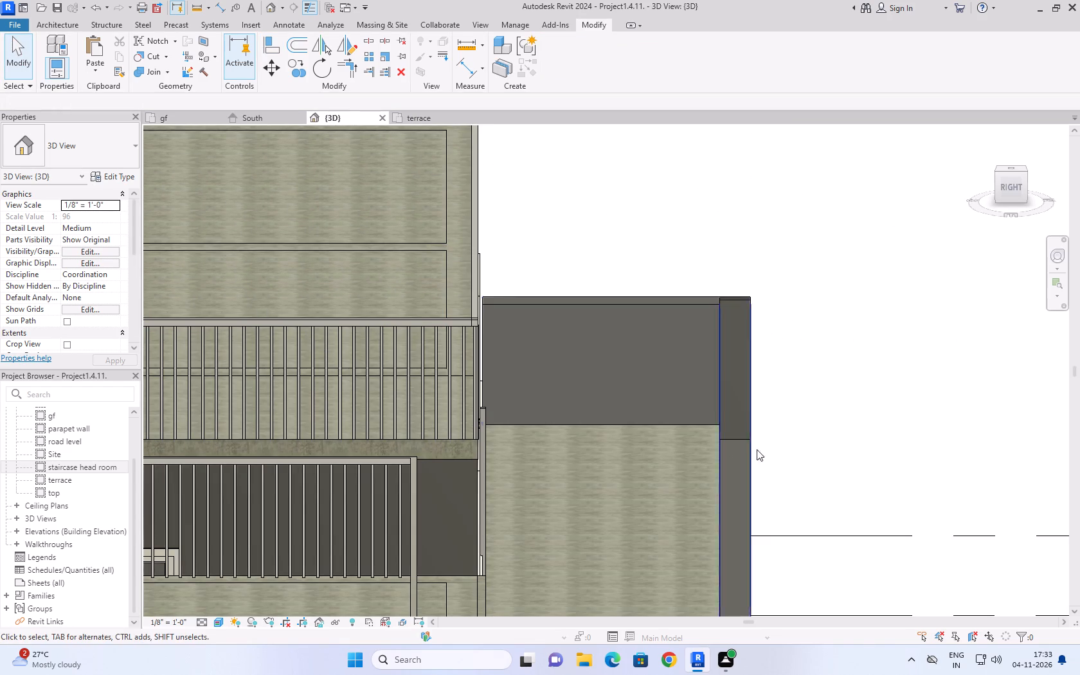
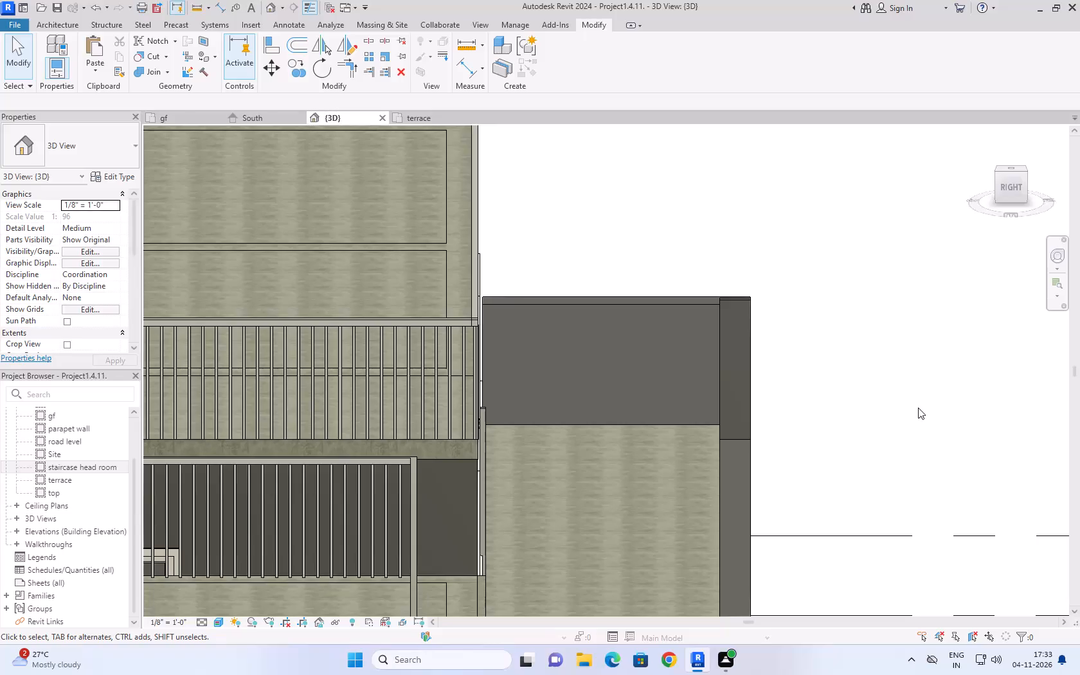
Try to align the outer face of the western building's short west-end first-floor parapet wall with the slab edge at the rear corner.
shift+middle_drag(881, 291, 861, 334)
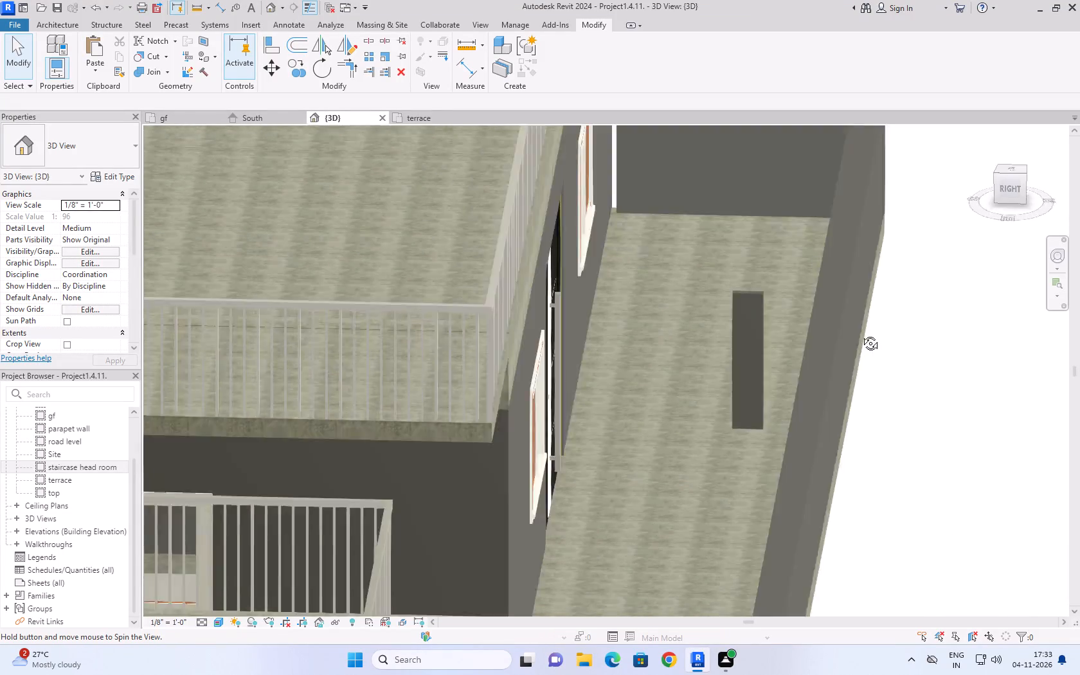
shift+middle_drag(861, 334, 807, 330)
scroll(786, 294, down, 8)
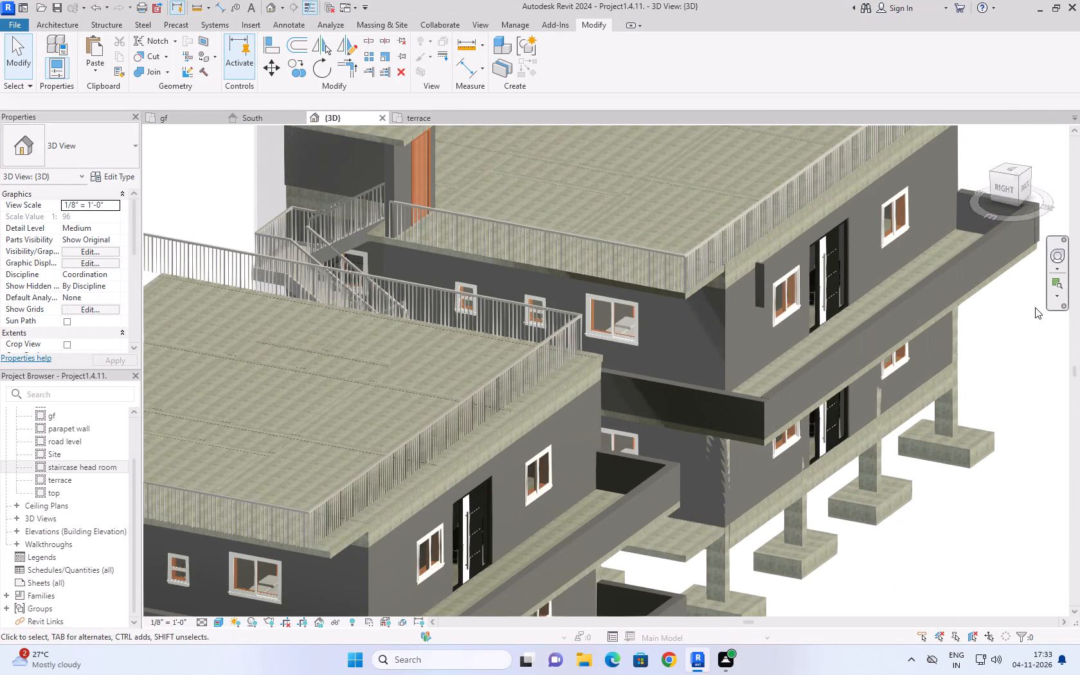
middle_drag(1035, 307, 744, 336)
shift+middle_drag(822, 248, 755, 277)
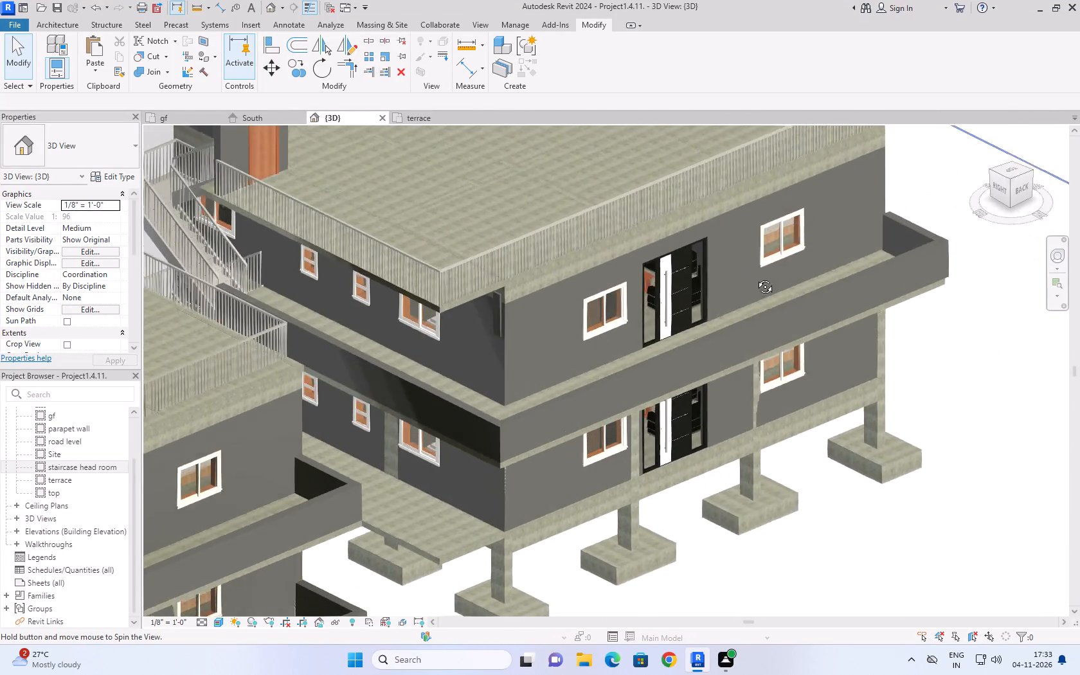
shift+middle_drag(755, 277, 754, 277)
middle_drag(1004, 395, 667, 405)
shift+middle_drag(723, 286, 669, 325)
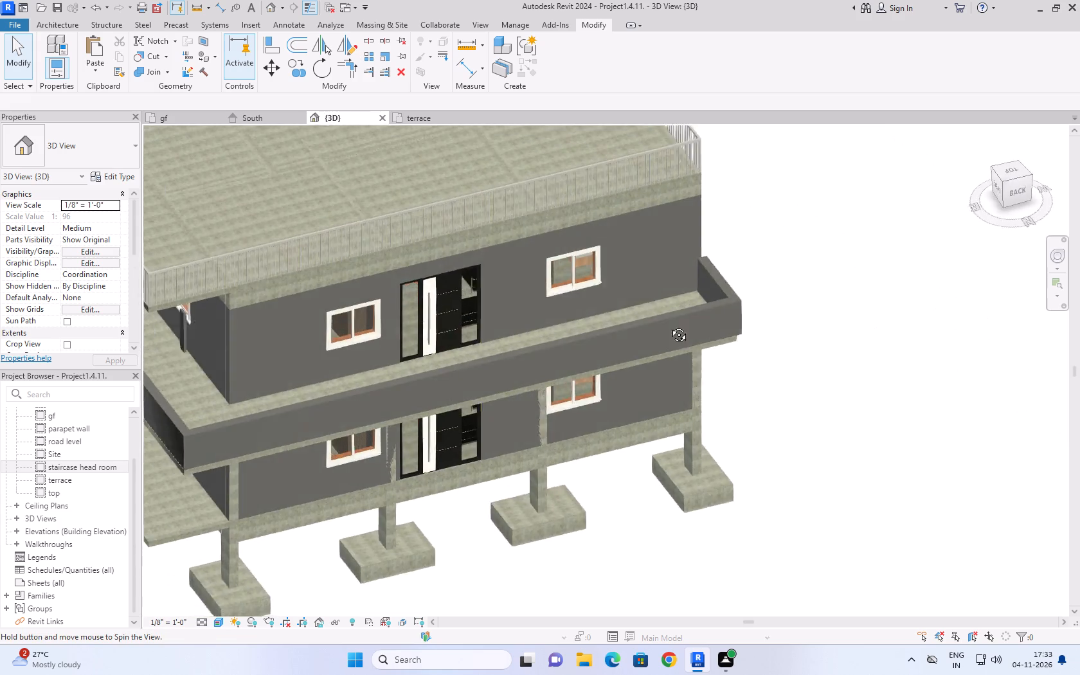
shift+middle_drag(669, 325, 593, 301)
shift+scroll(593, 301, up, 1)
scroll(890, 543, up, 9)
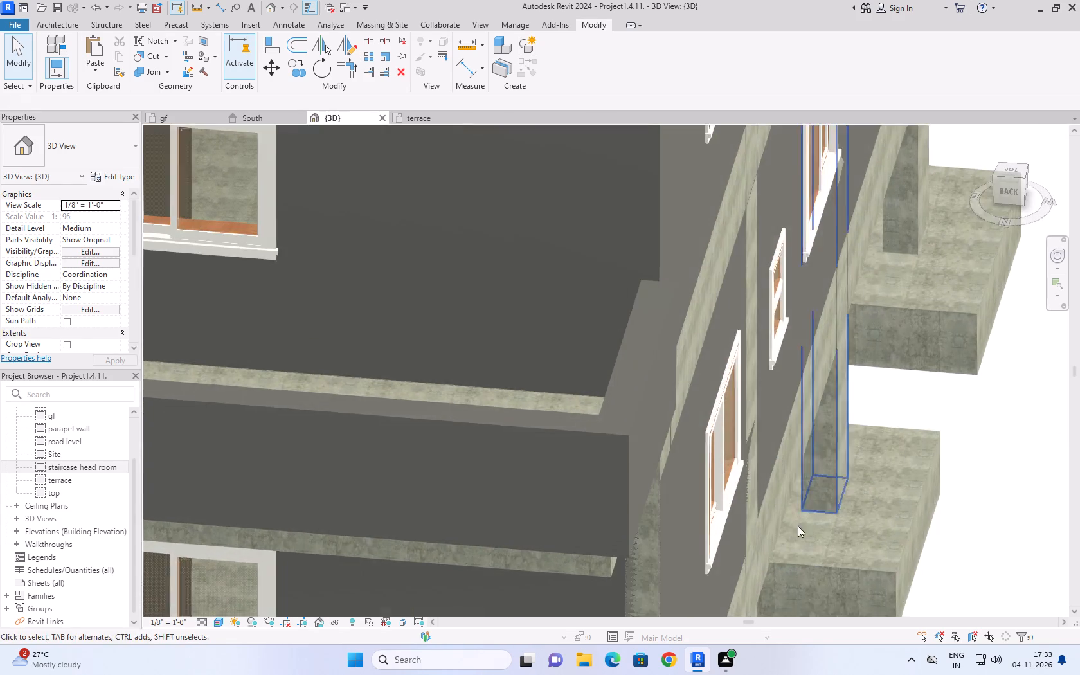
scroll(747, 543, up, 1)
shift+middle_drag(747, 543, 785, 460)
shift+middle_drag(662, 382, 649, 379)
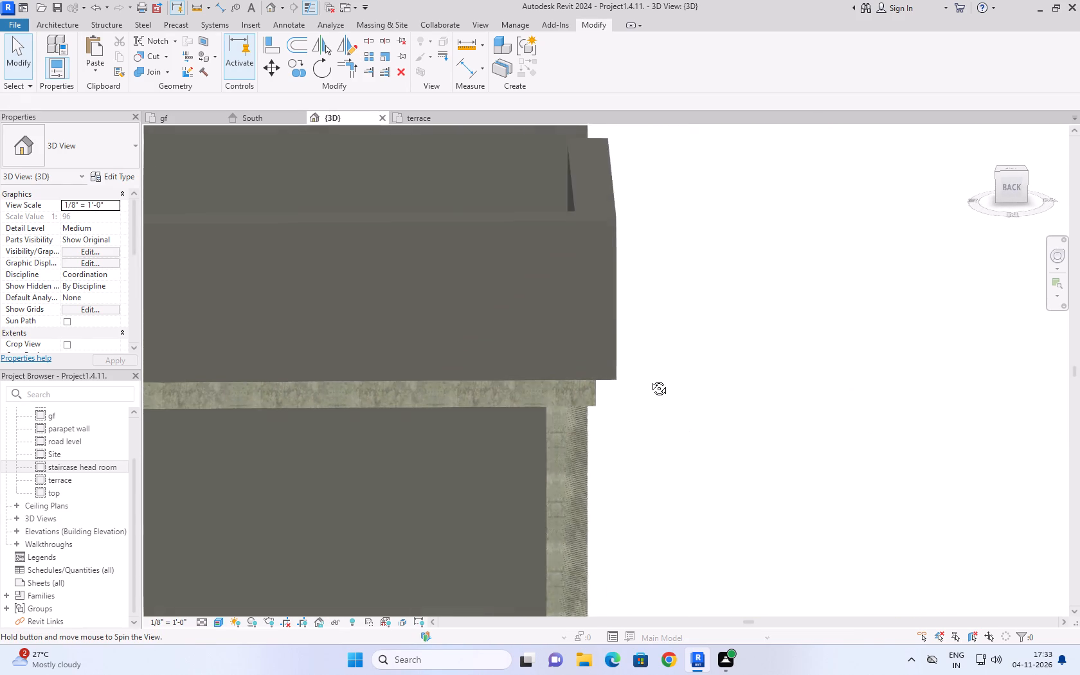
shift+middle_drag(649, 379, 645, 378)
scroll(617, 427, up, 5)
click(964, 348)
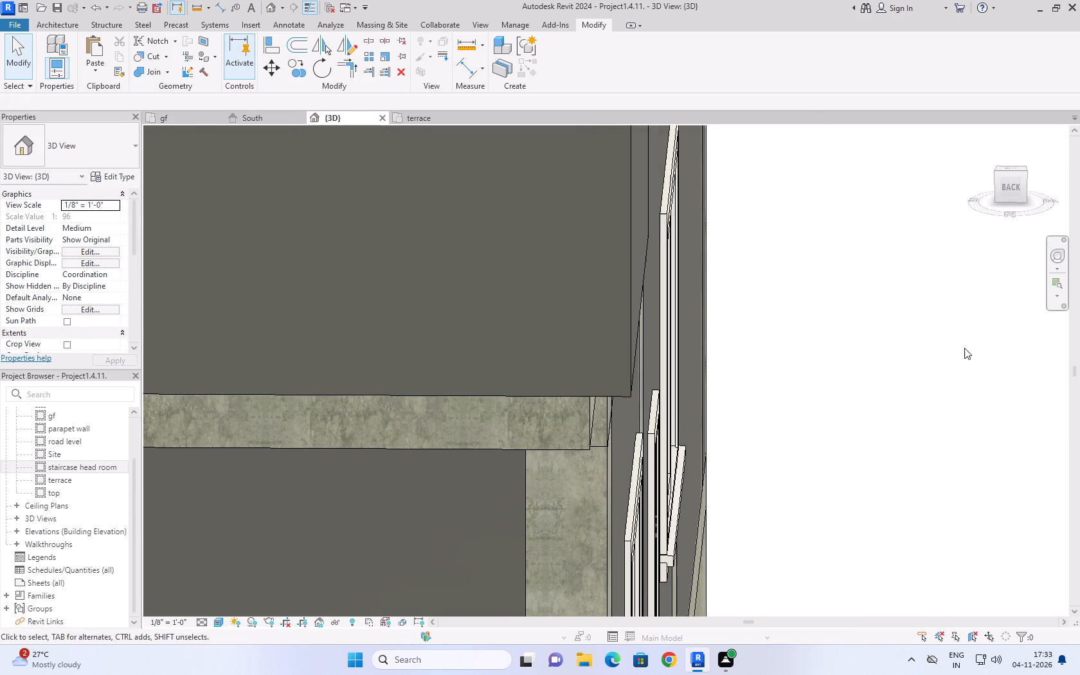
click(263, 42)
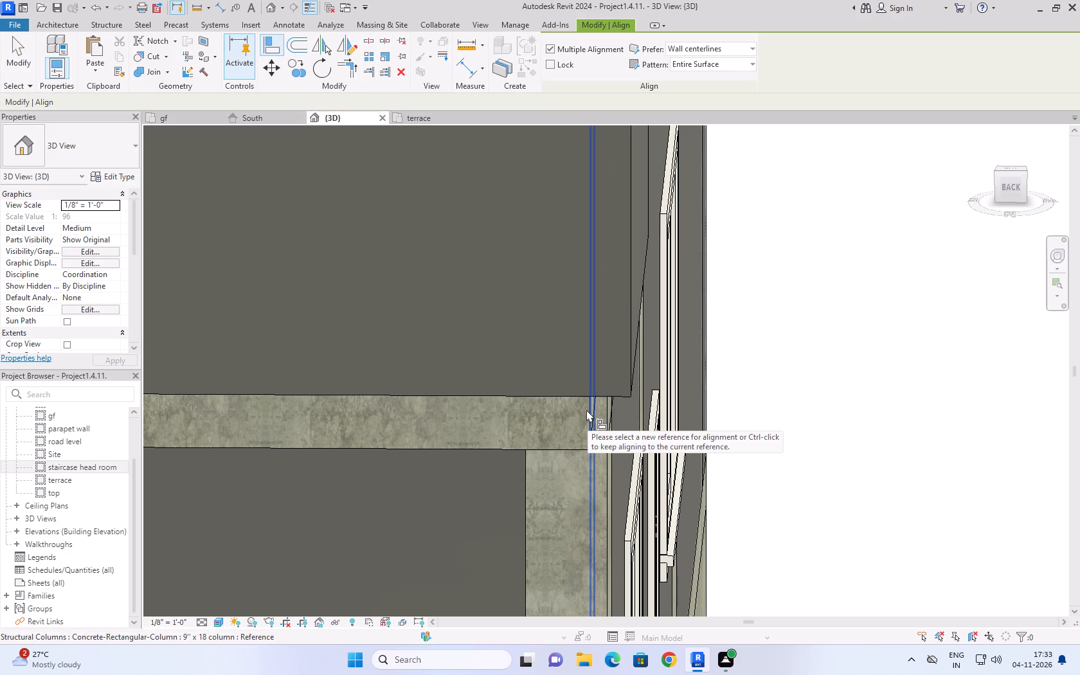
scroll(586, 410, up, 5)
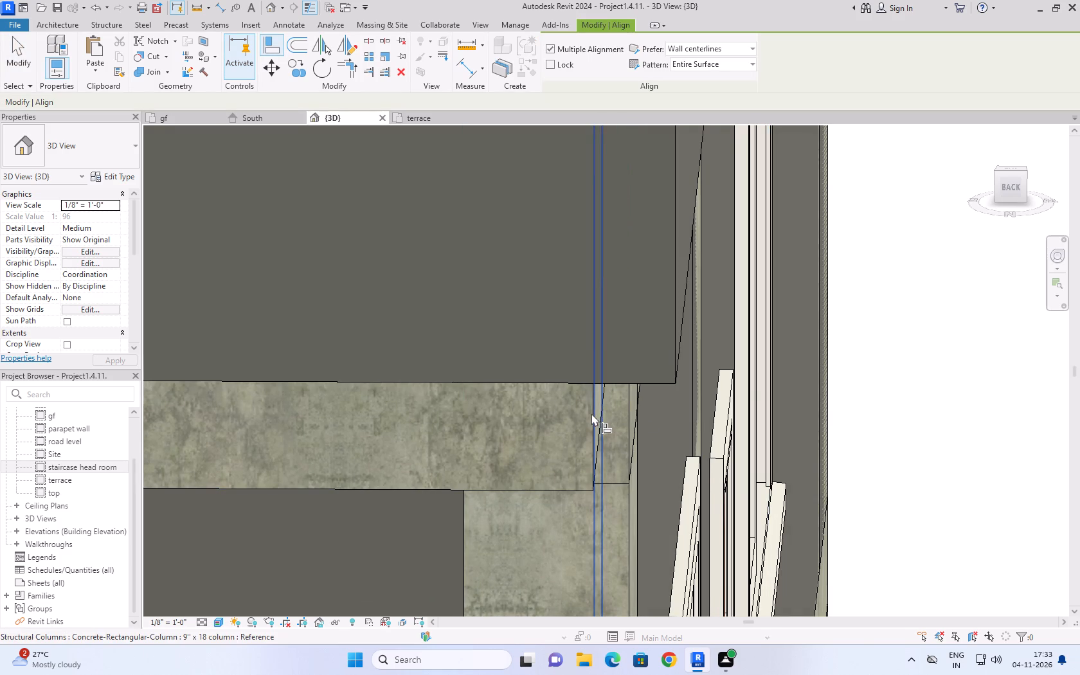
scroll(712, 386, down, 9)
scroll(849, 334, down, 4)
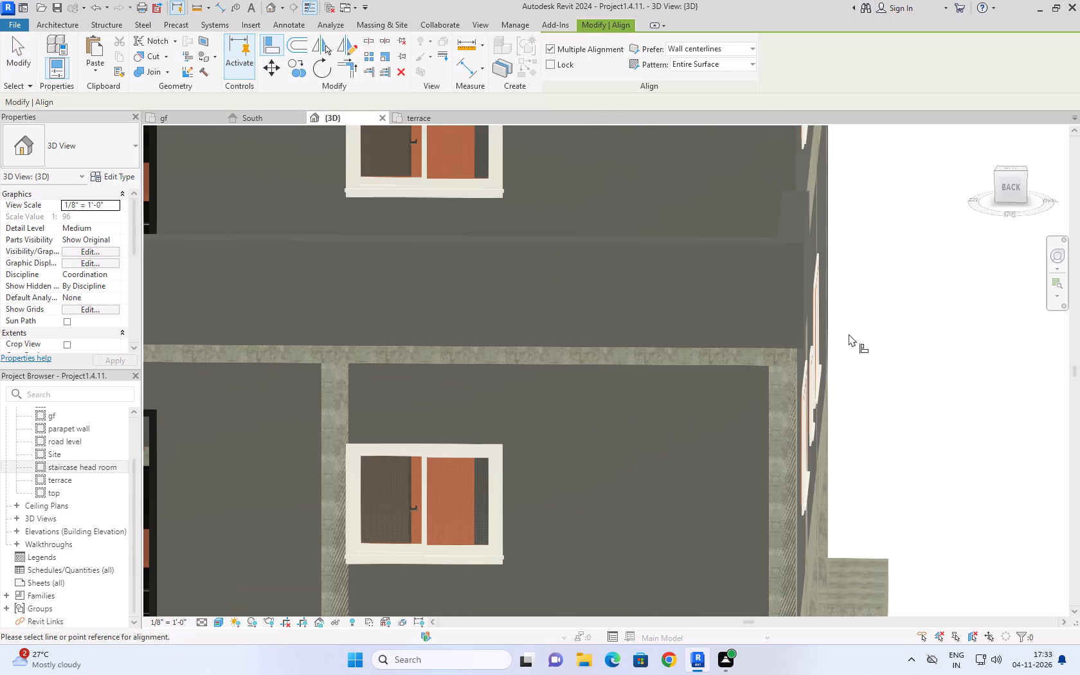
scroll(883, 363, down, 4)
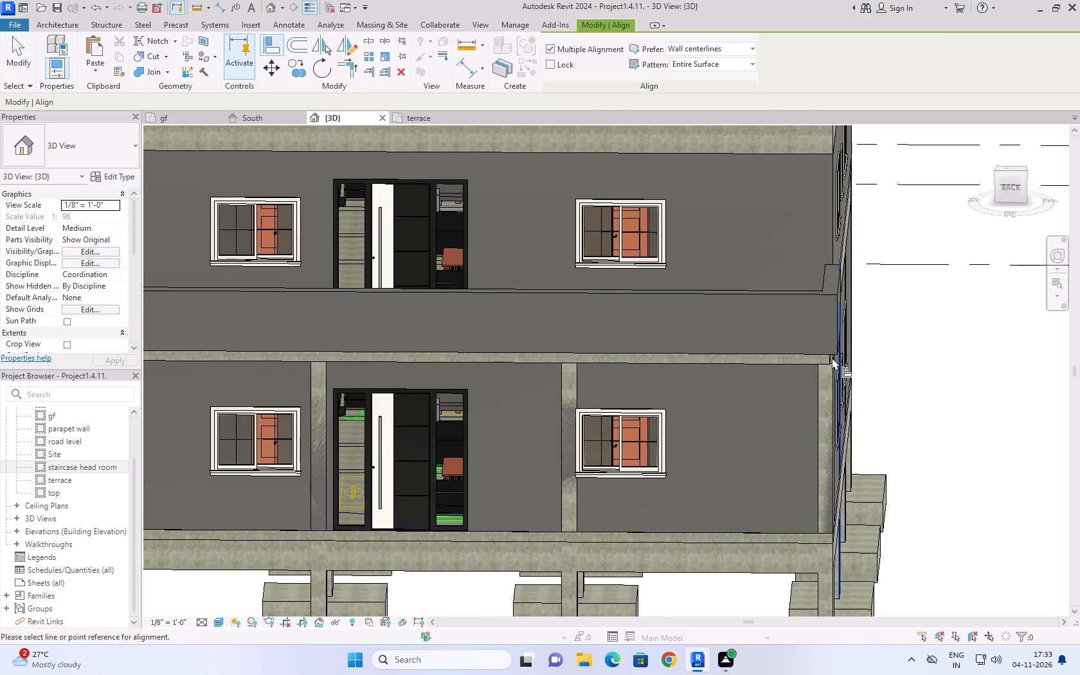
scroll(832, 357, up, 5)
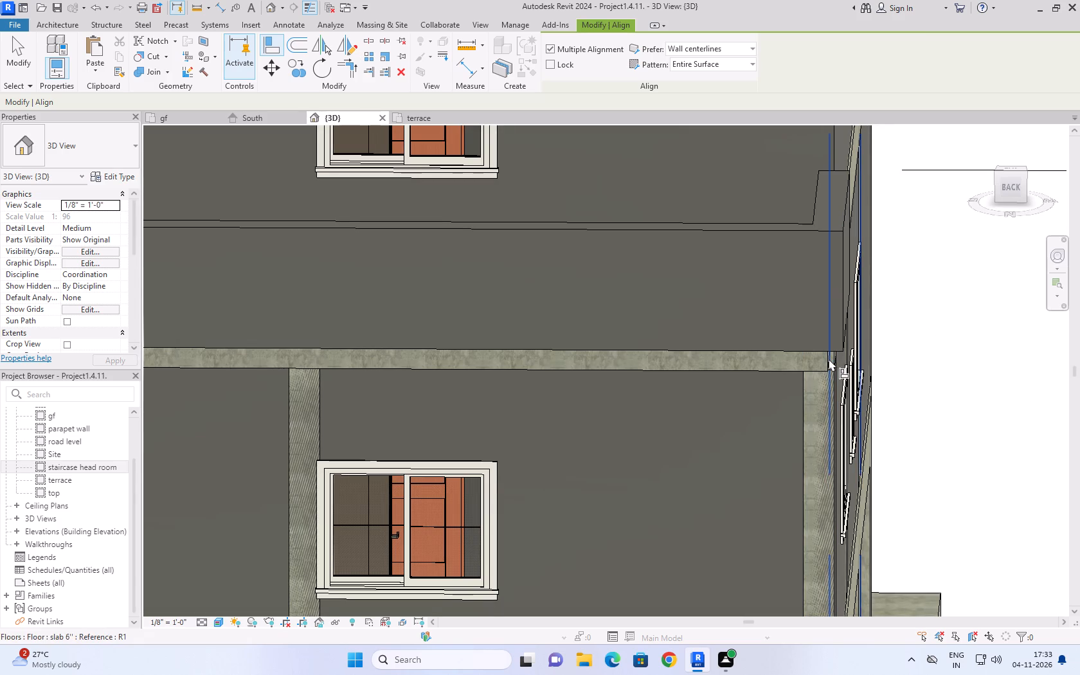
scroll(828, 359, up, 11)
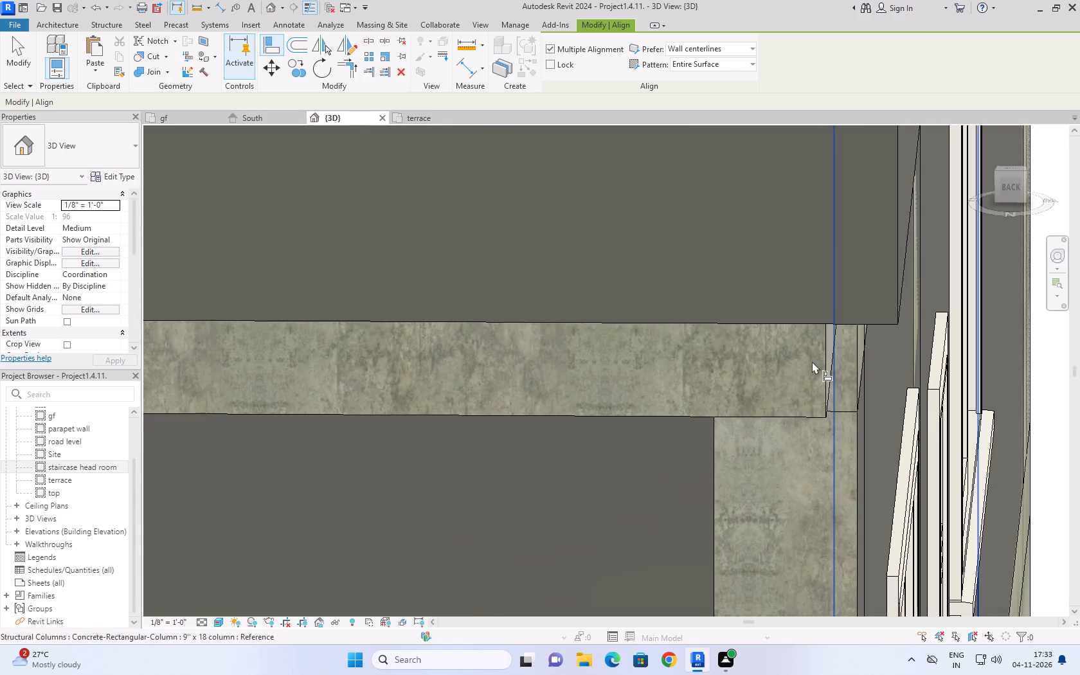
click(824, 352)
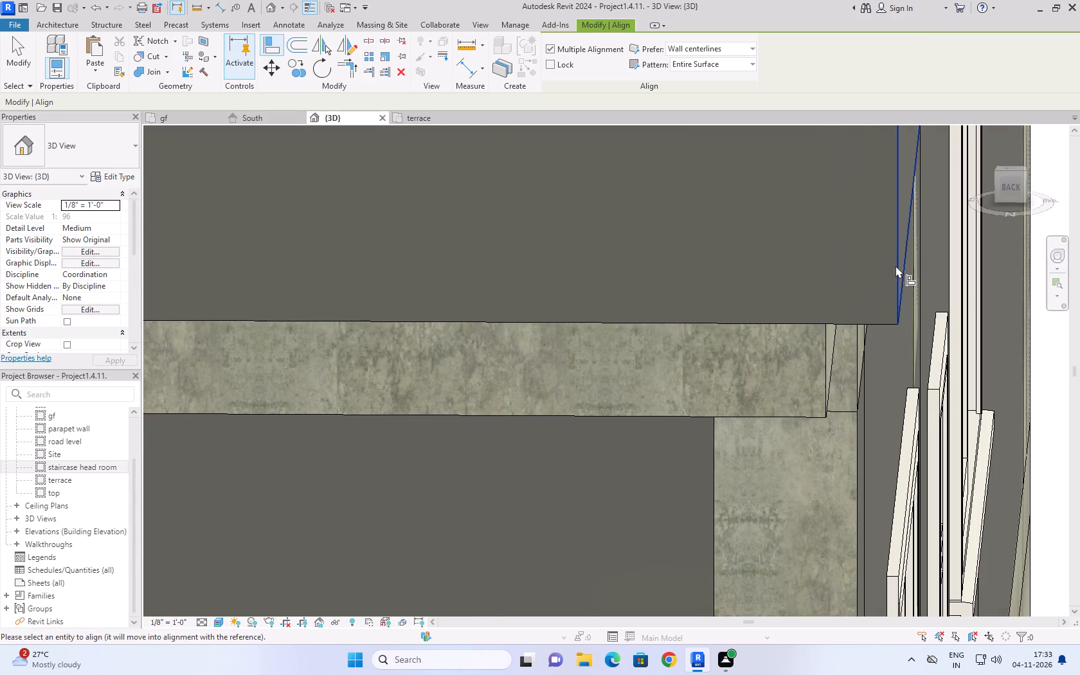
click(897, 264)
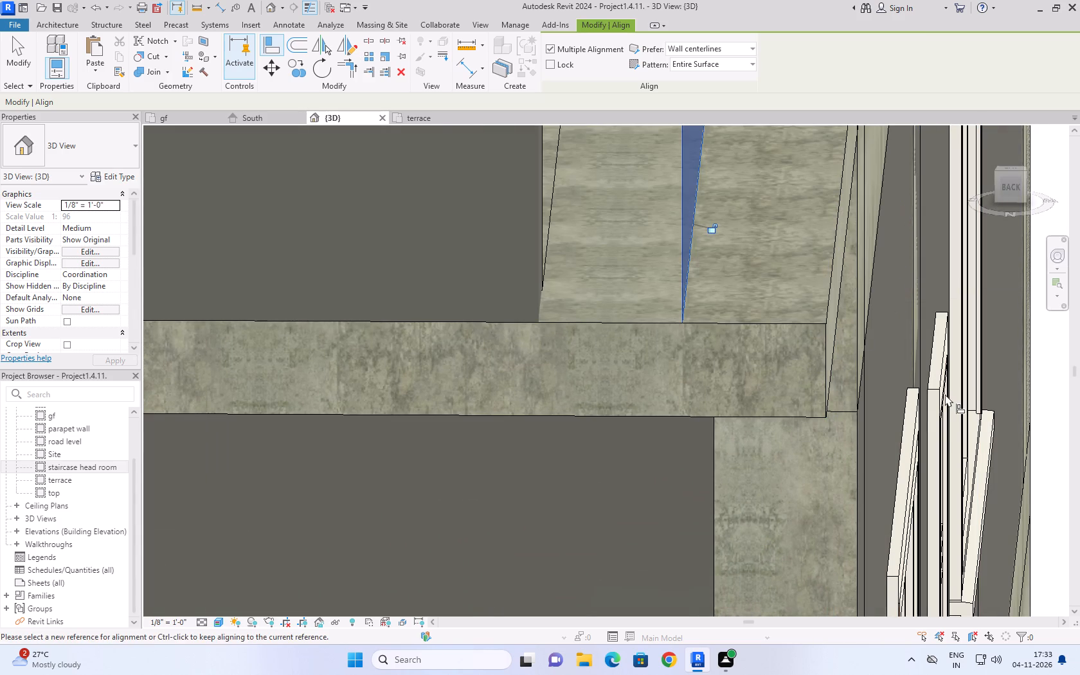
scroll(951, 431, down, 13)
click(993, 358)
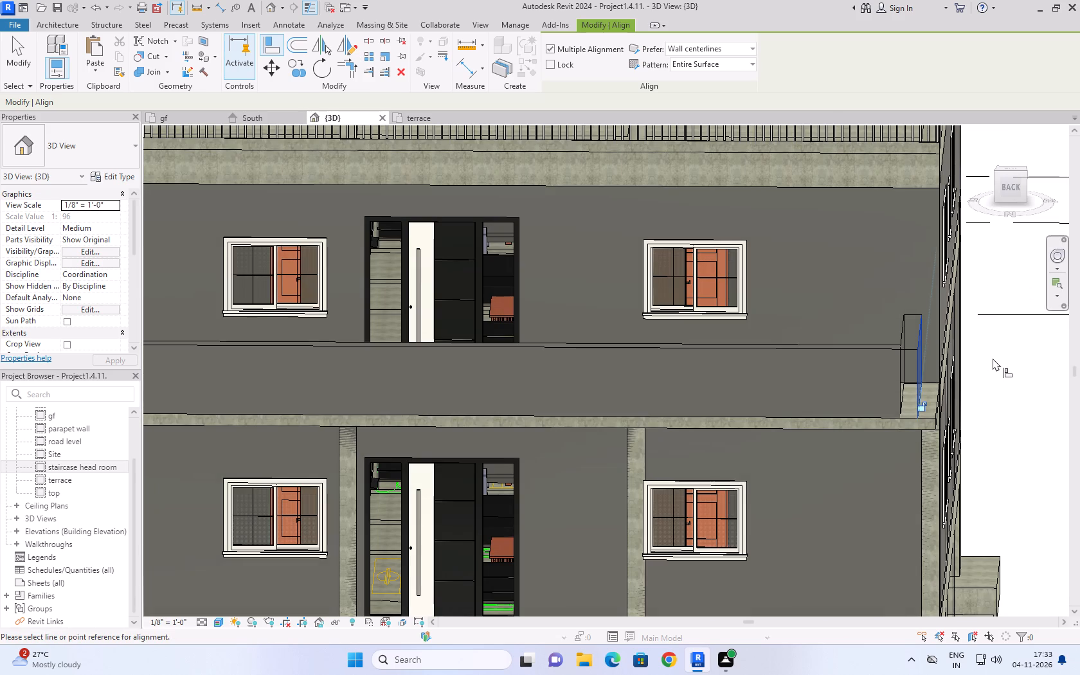
Align the outer face of the western building's short west-end first-floor parapet wall with the side face of the 6" slab and finish aligning.
scroll(937, 399, up, 10)
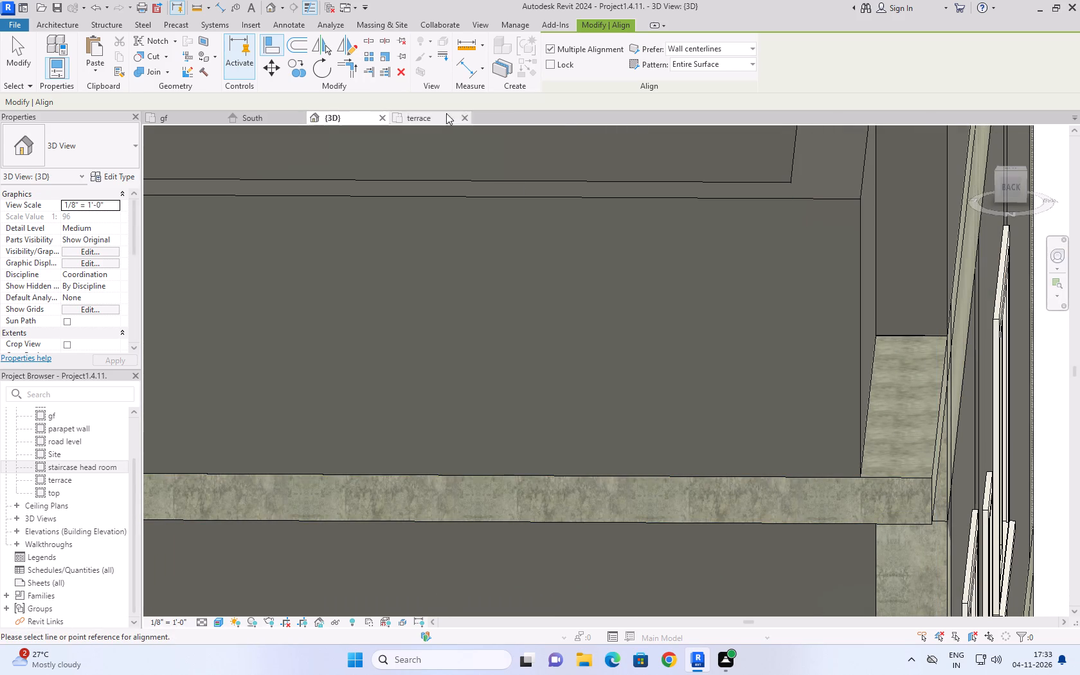
click(270, 36)
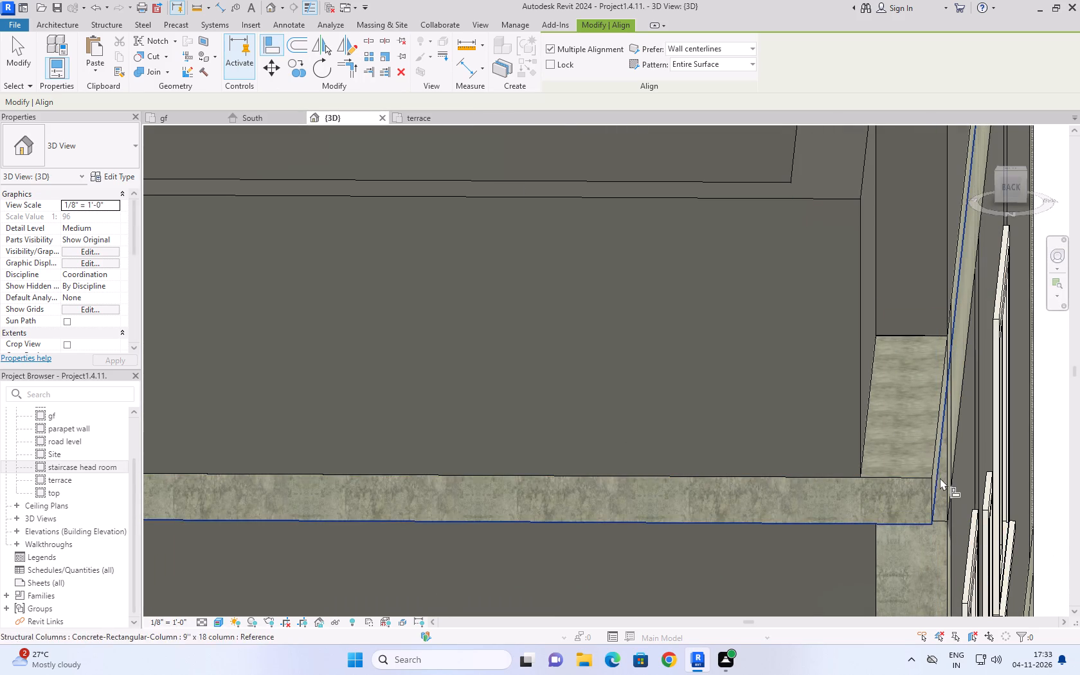
scroll(979, 505, up, 3)
shift+middle_drag(980, 506, 962, 507)
scroll(985, 385, down, 4)
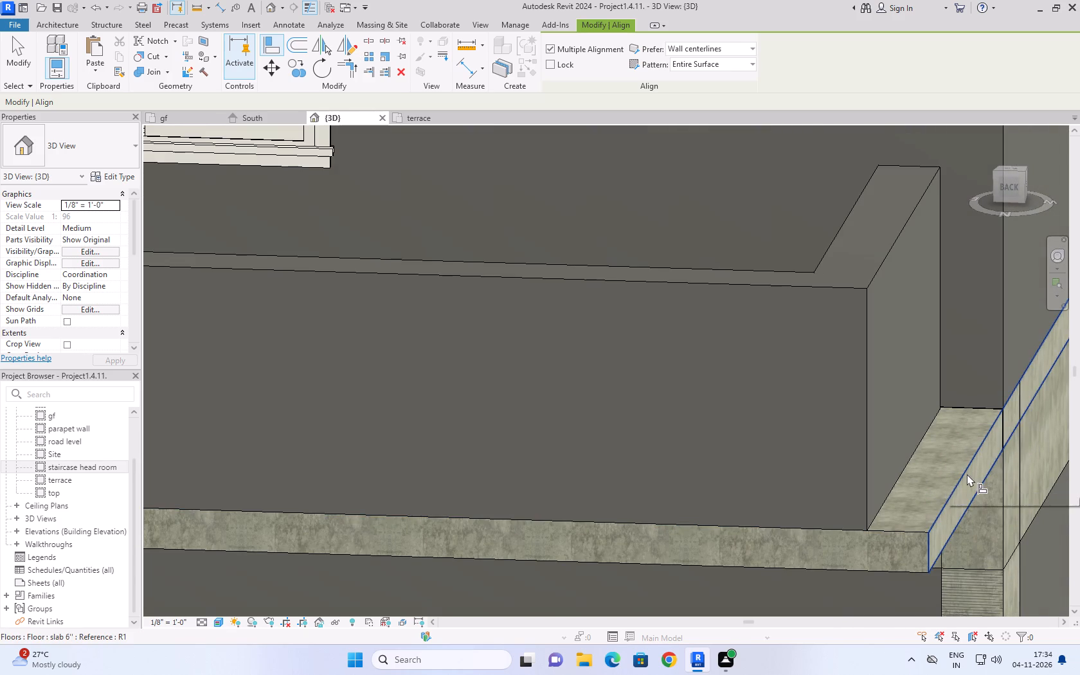
click(967, 474)
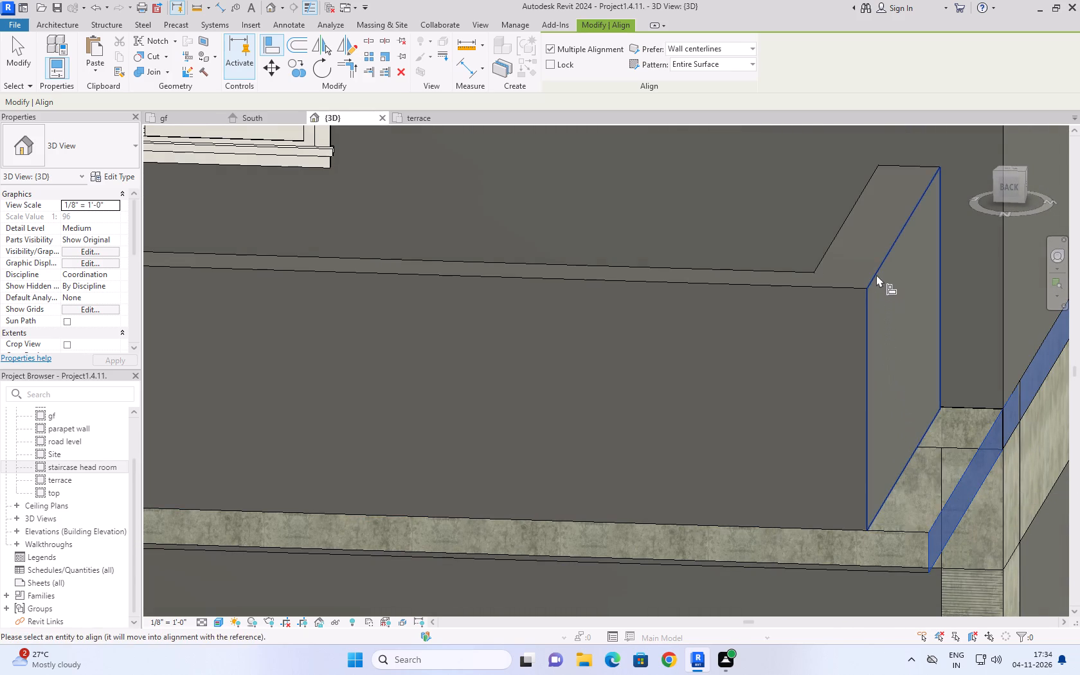
click(876, 274)
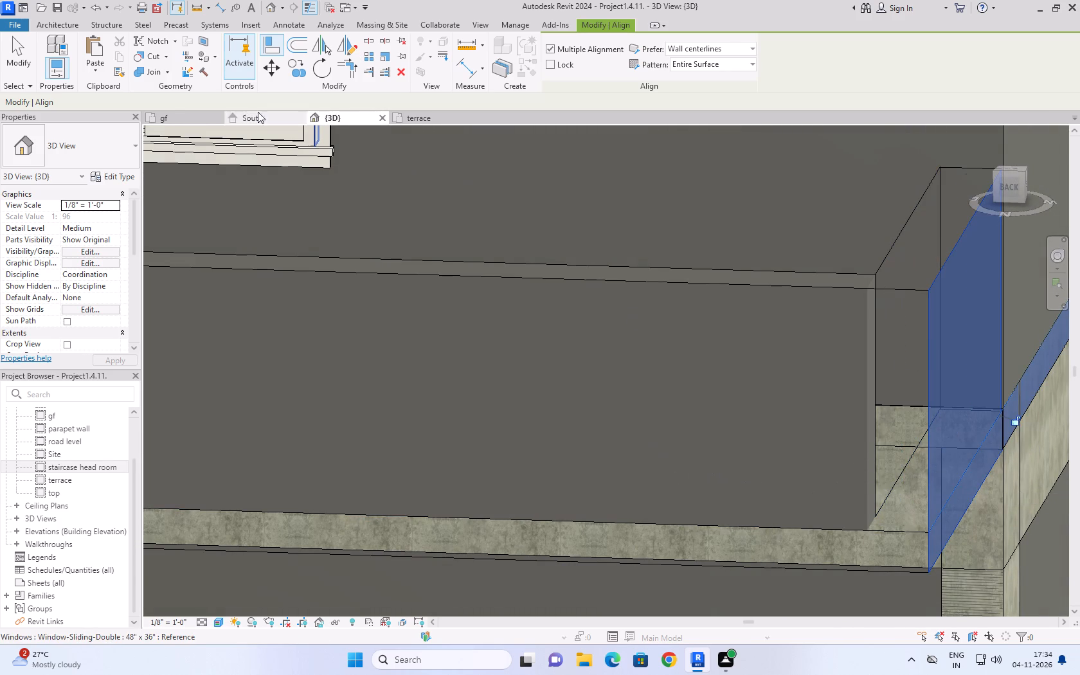
click(19, 53)
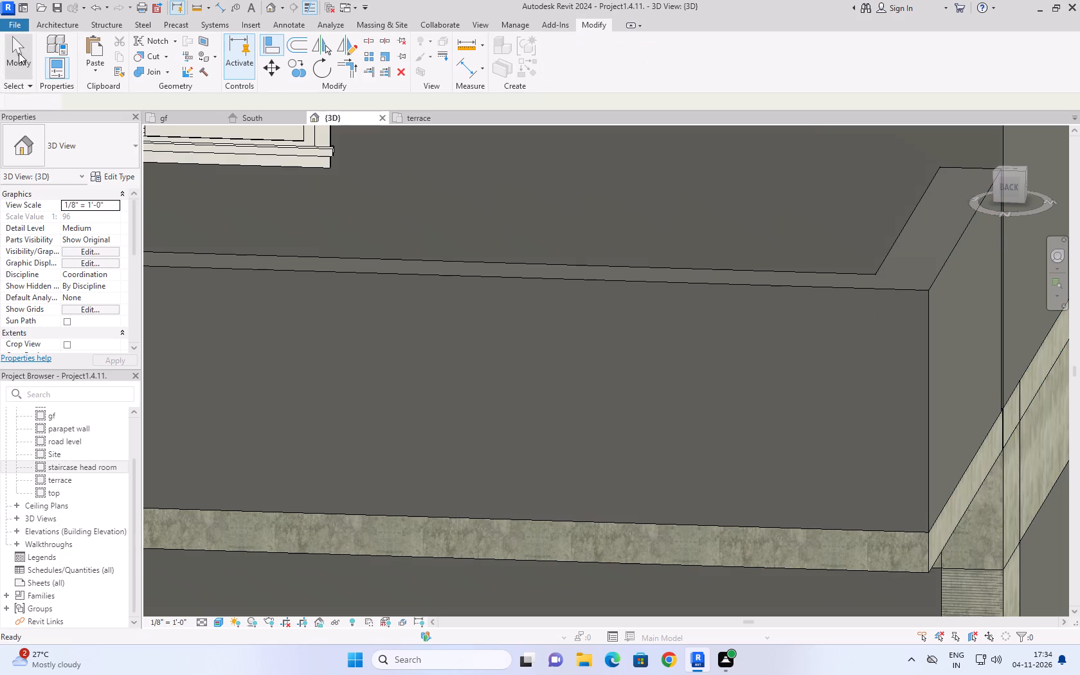
Examine both buildings in 3D from the rear and the front-right, including the staircases, side parapets and terrace railings.
scroll(59, 127, down, 6)
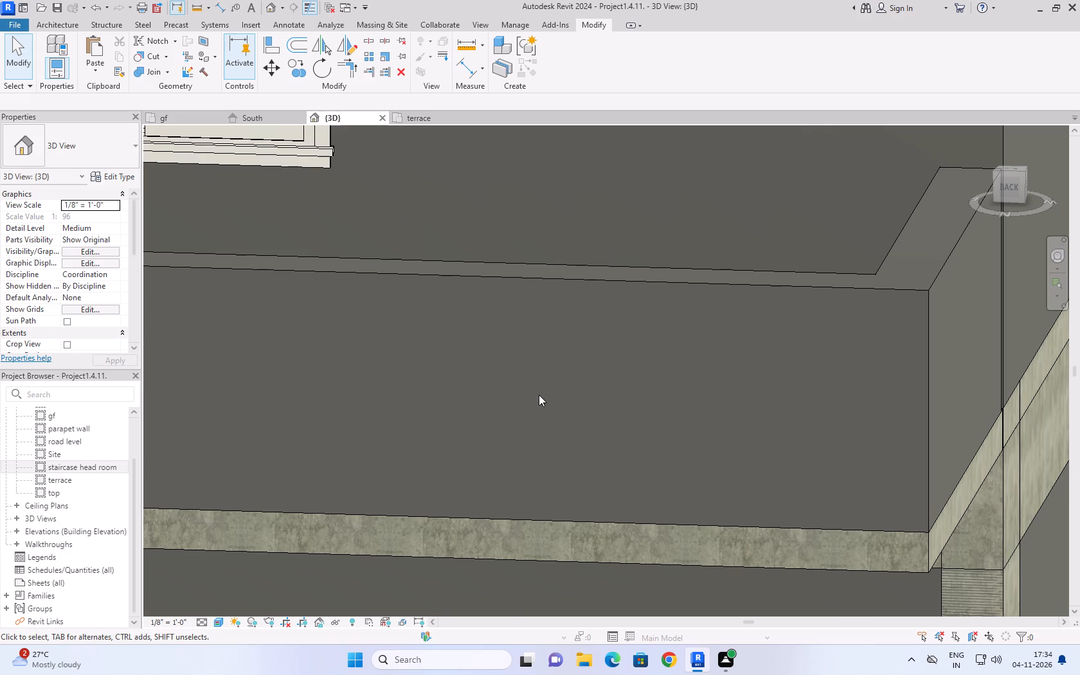
scroll(541, 390, down, 16)
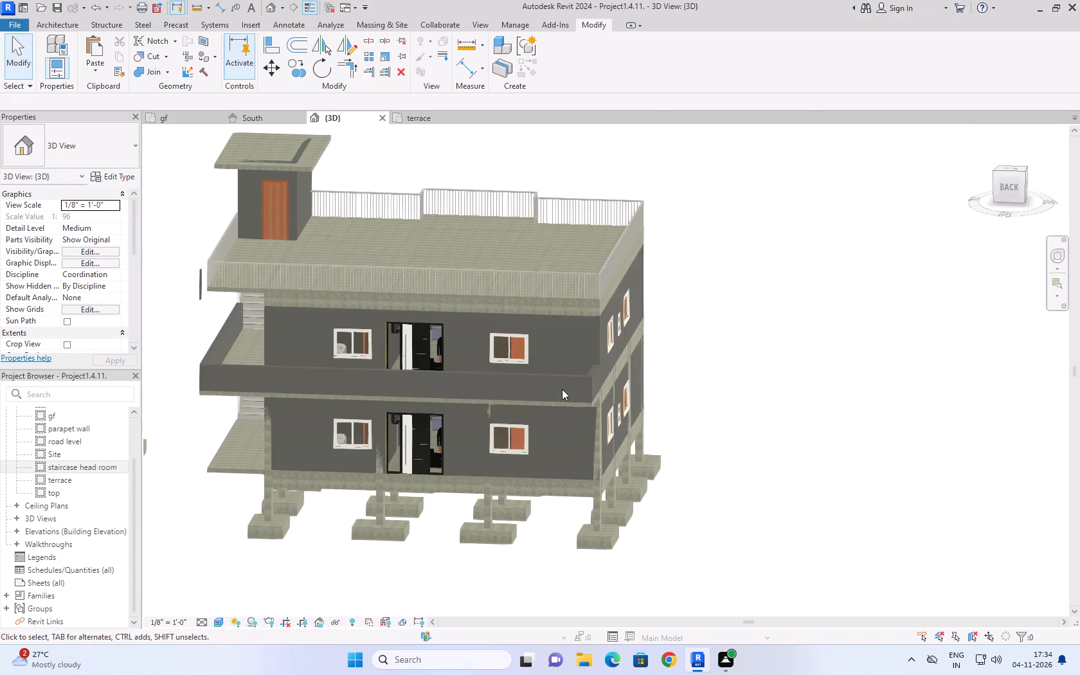
scroll(564, 401, down, 4)
click(375, 535)
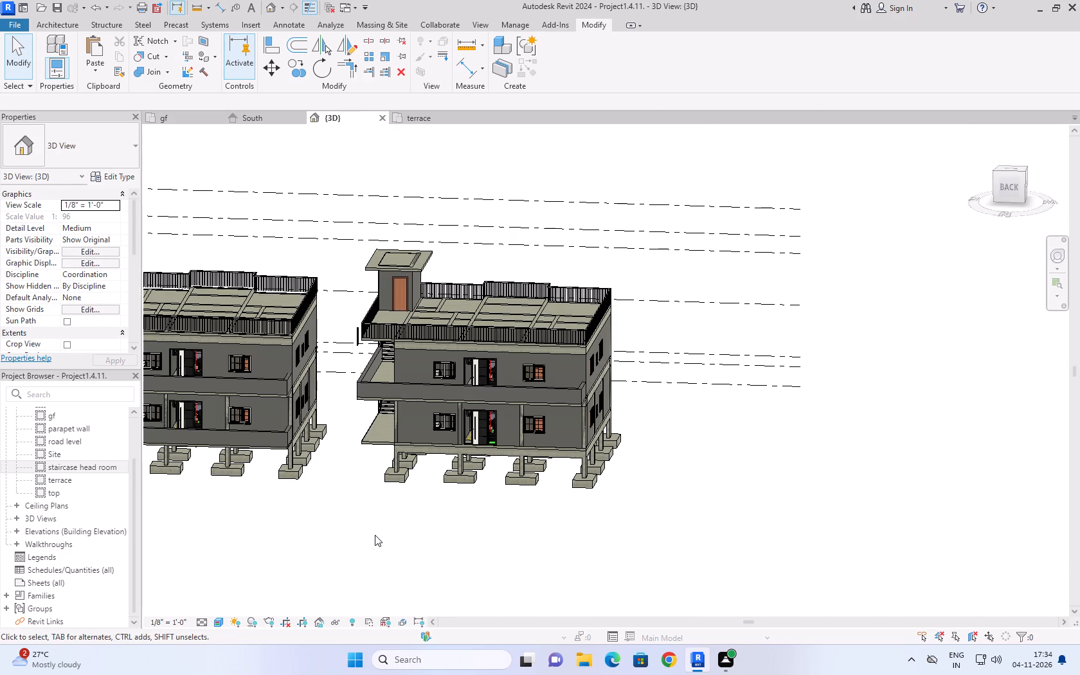
shift+drag(376, 524, 438, 522)
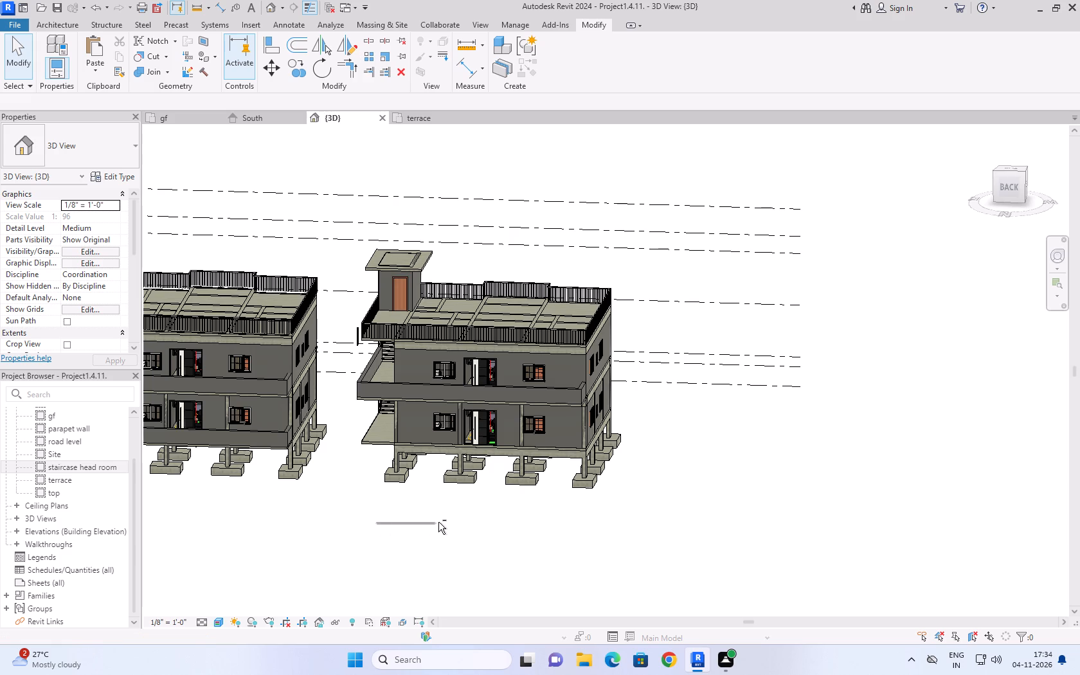
shift+drag(438, 522, 440, 522)
middle_drag(441, 521, 557, 554)
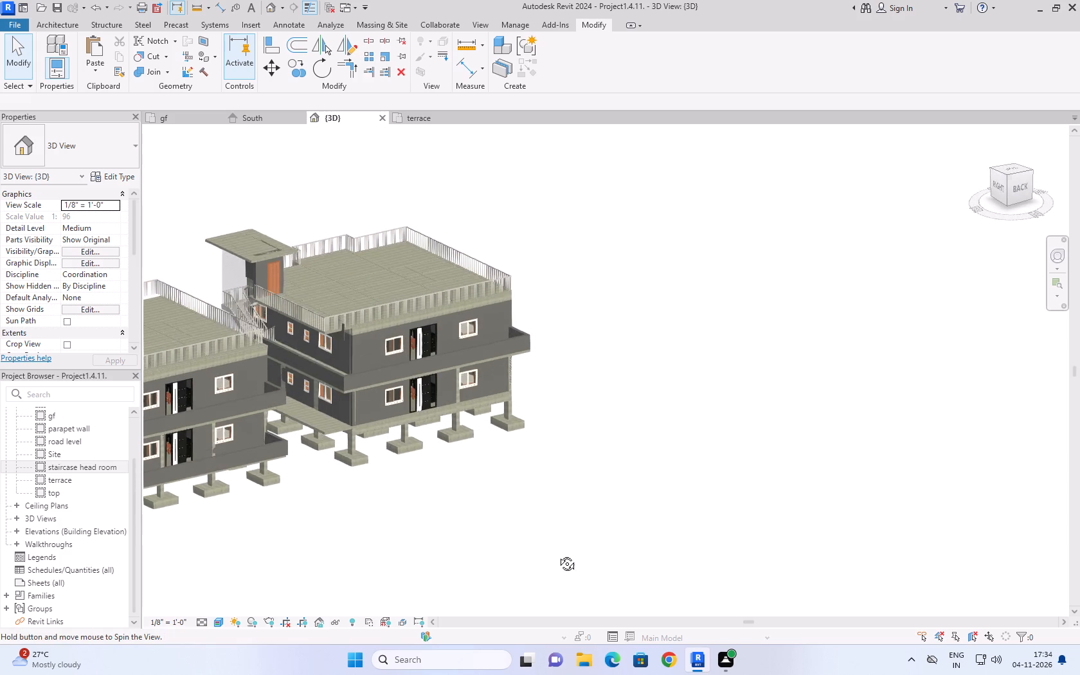
middle_drag(557, 554, 557, 557)
scroll(485, 325, up, 1)
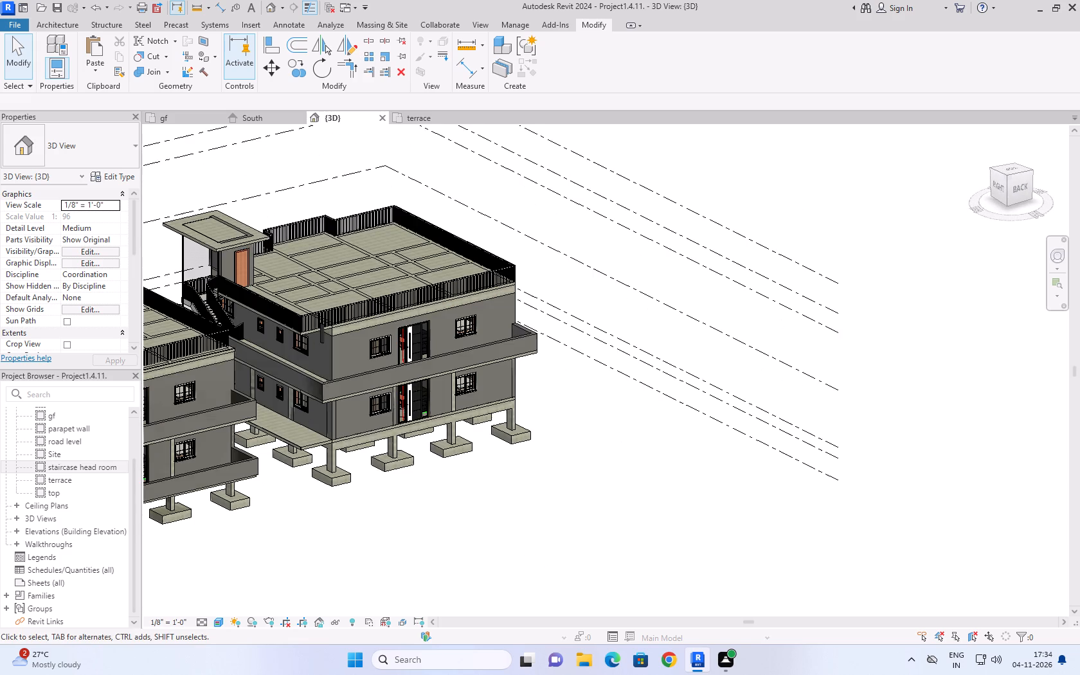
click(986, 134)
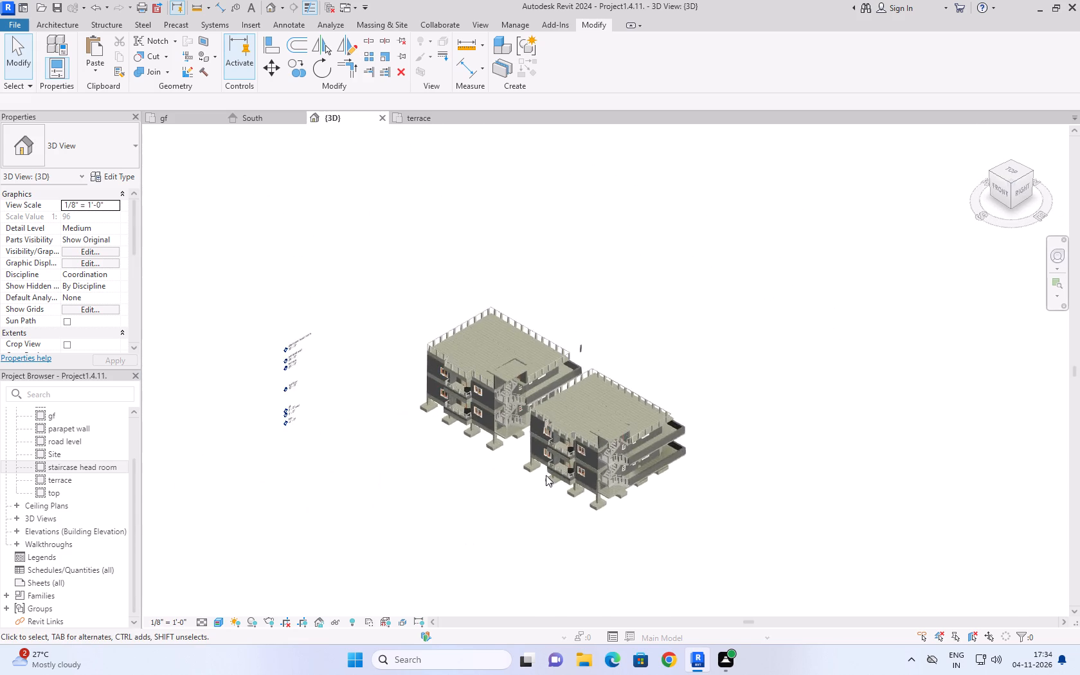
scroll(546, 469, up, 8)
scroll(517, 251, up, 4)
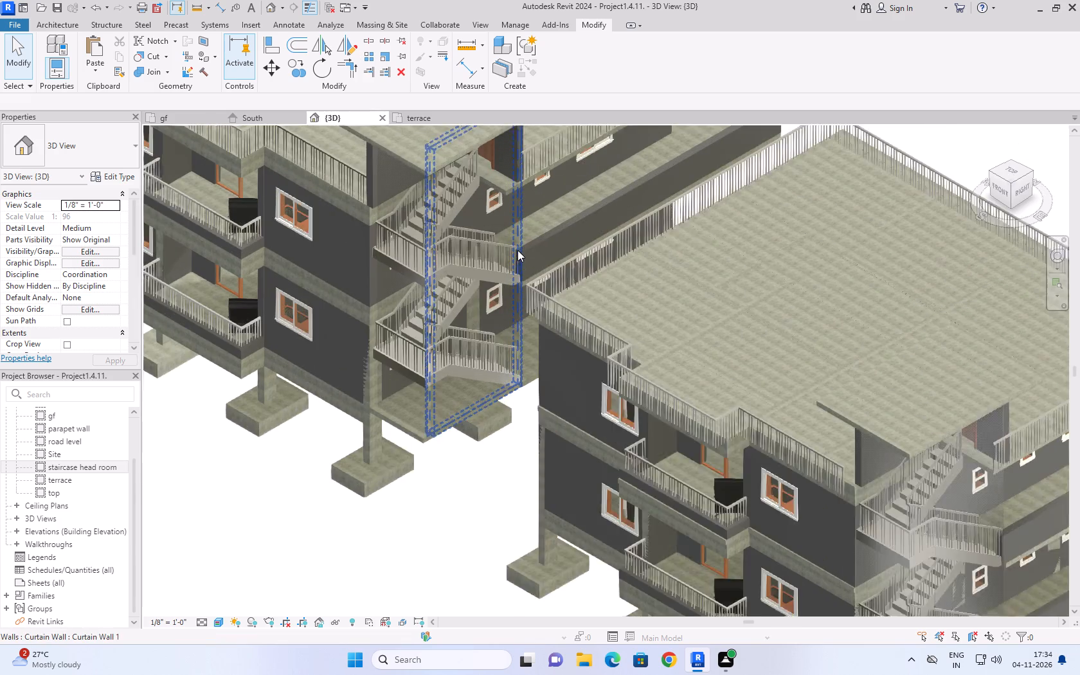
middle_drag(537, 221, 423, 381)
scroll(386, 297, up, 5)
scroll(399, 221, down, 12)
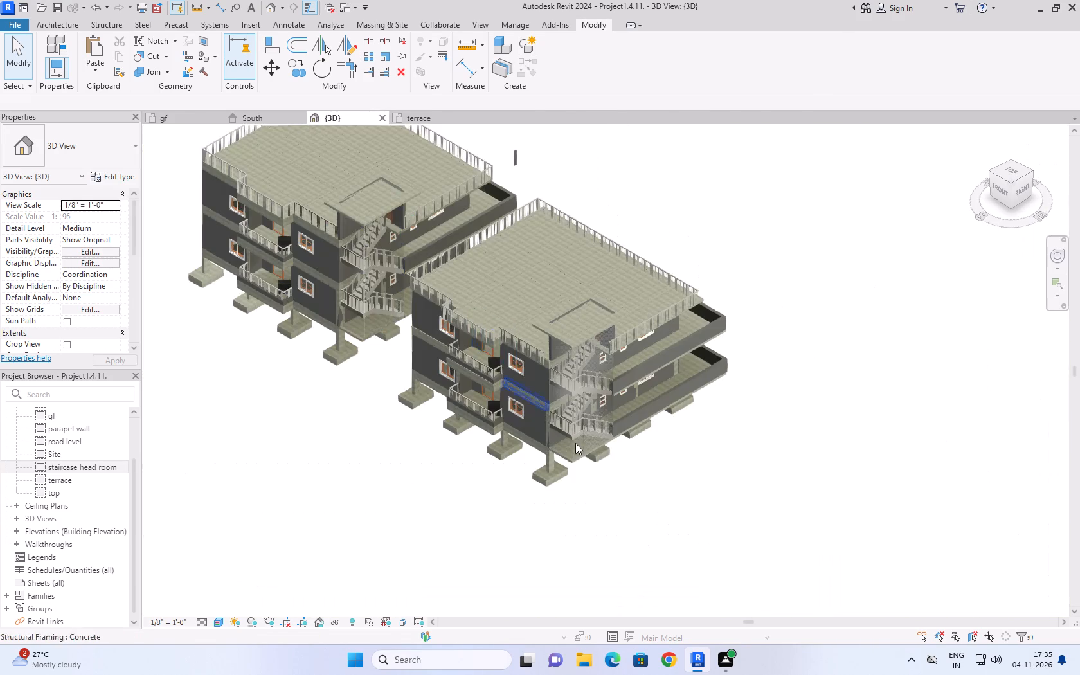
scroll(625, 390, up, 9)
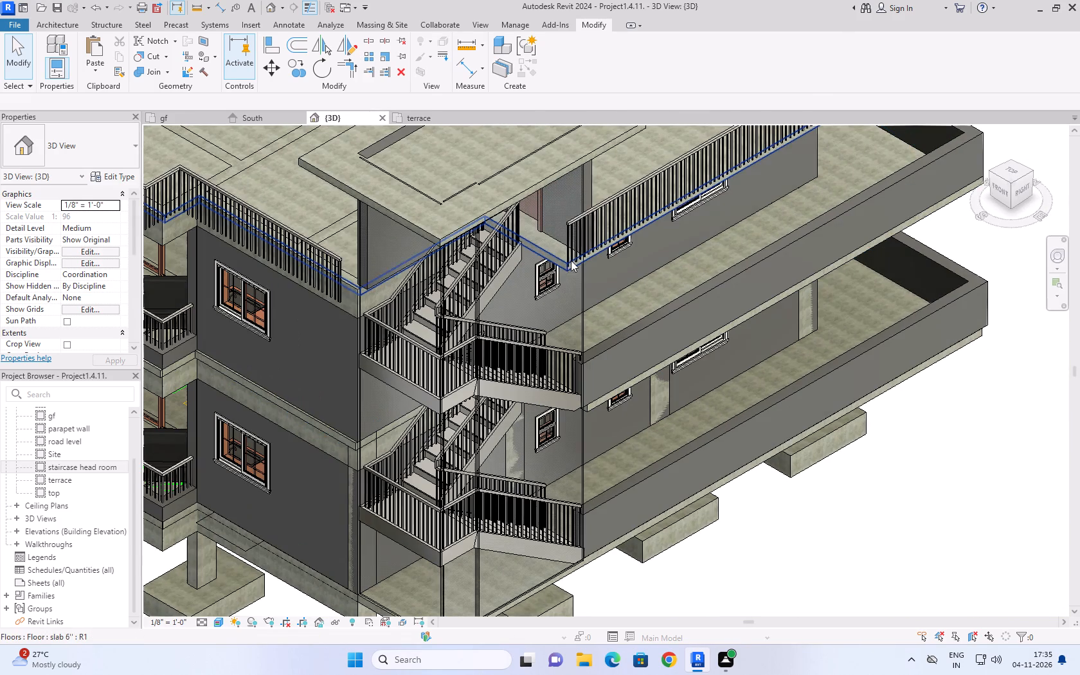
scroll(855, 496, down, 5)
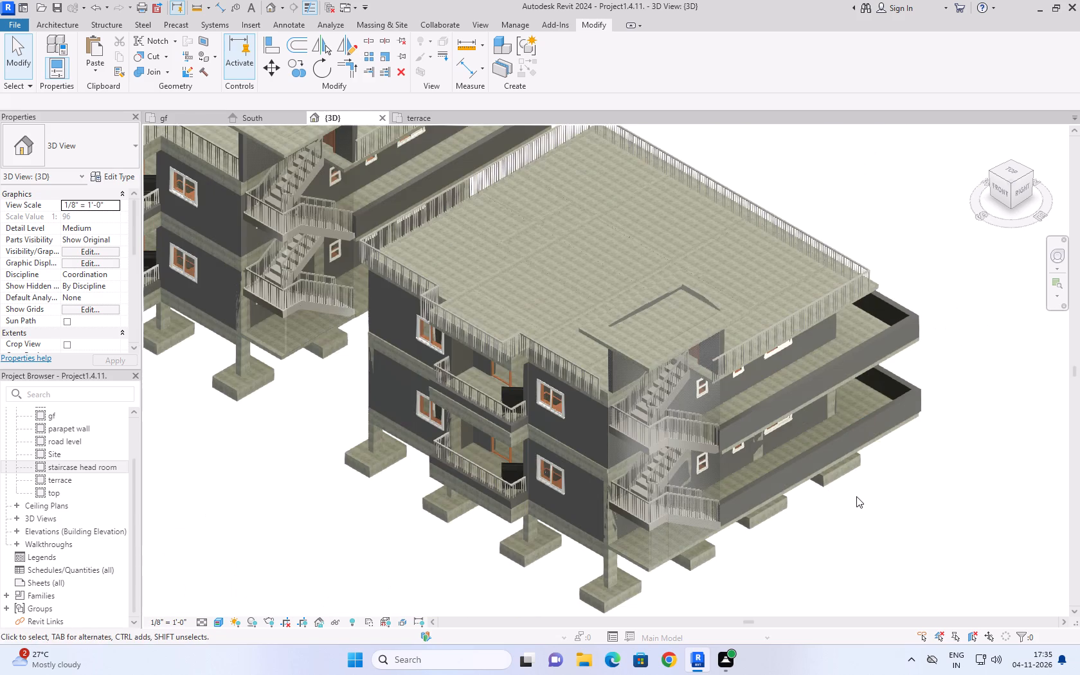
Move the western building's east-side terrace railing along the slab edge until its stair end reaches the slab corner beside the head room.
scroll(856, 496, down, 4)
scroll(532, 292, up, 8)
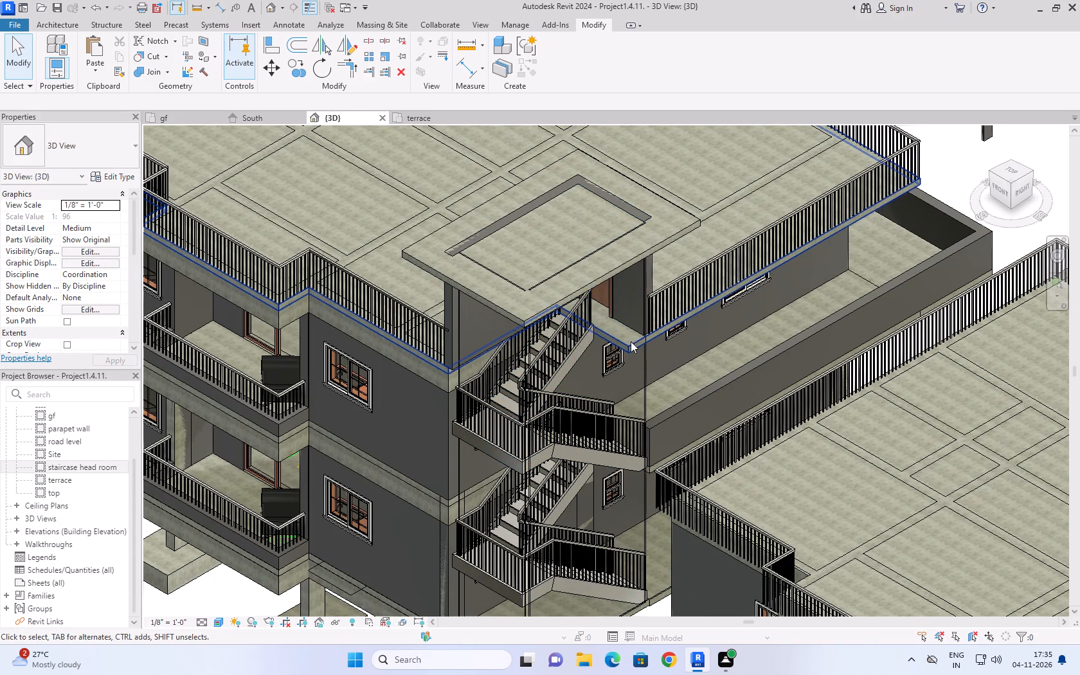
click(657, 316)
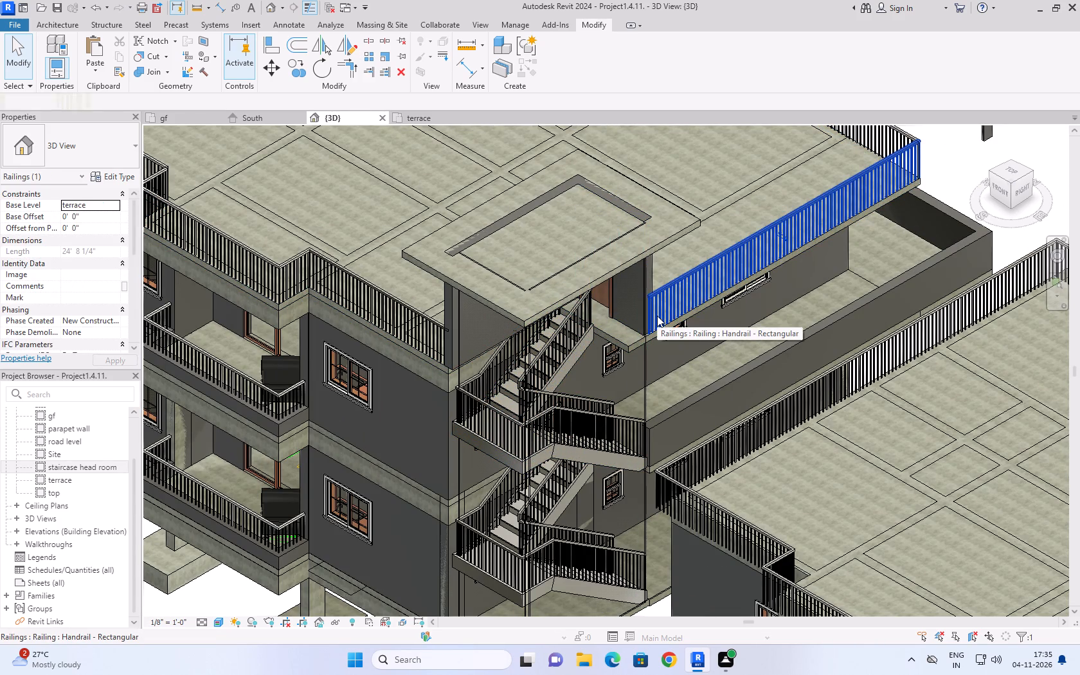
scroll(657, 316, up, 11)
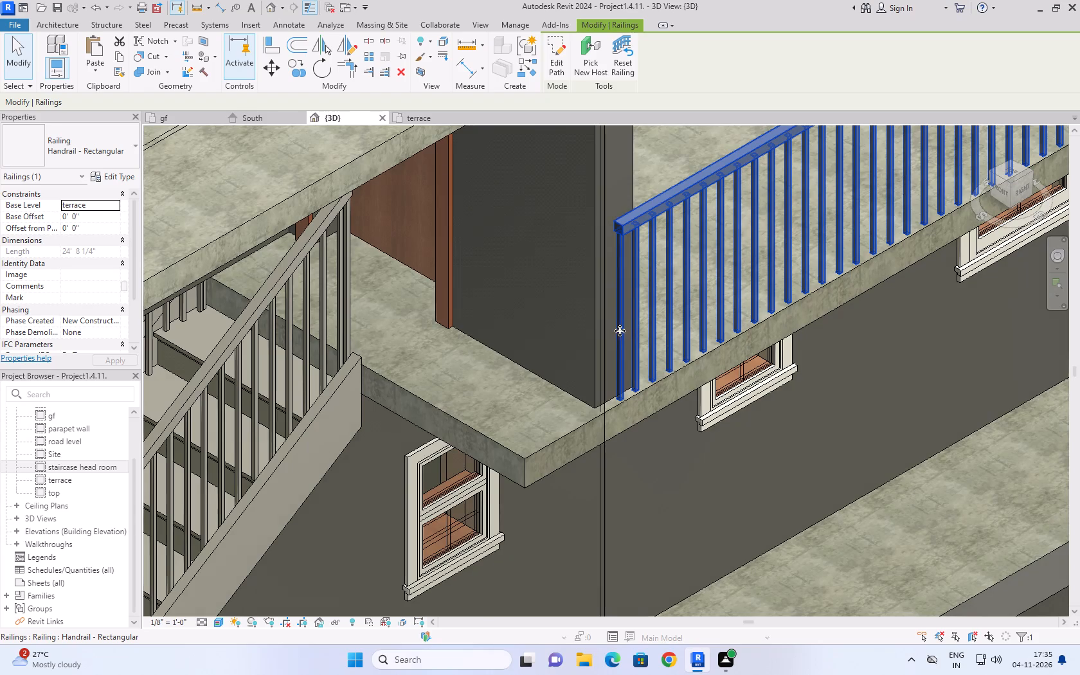
drag(620, 308, 523, 369)
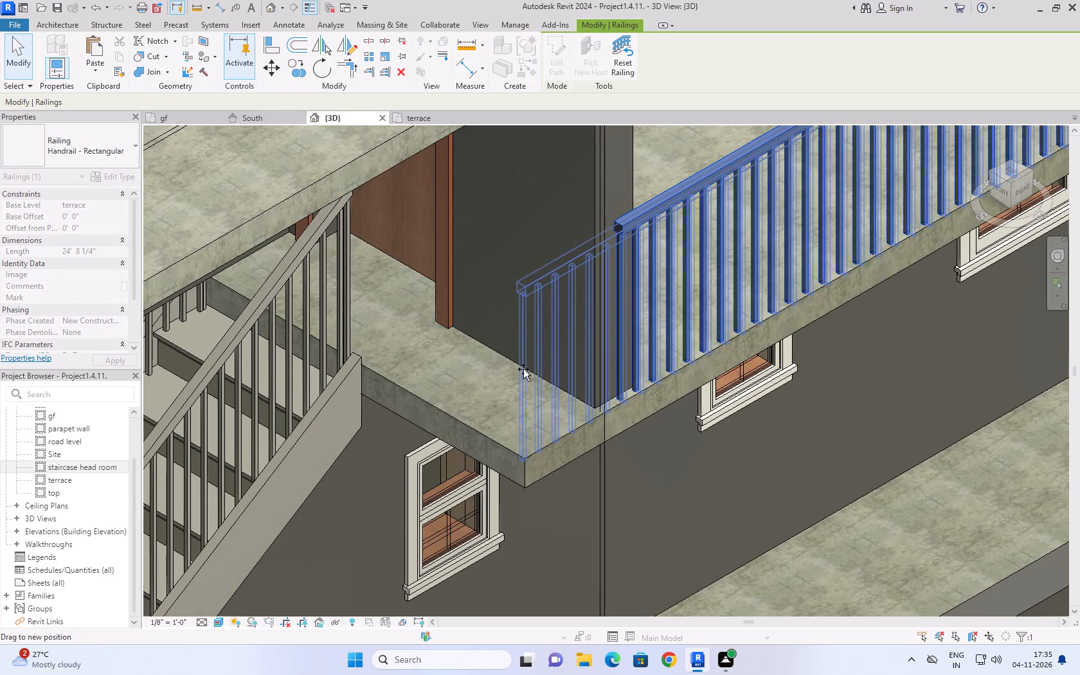
drag(523, 369, 526, 363)
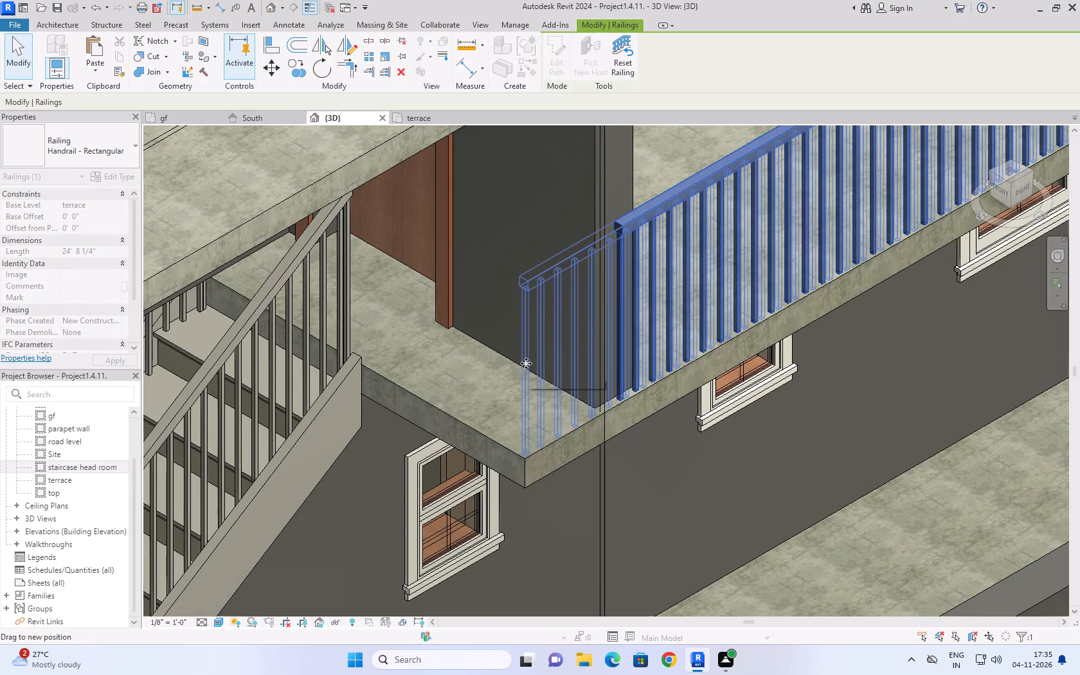
scroll(476, 286, down, 10)
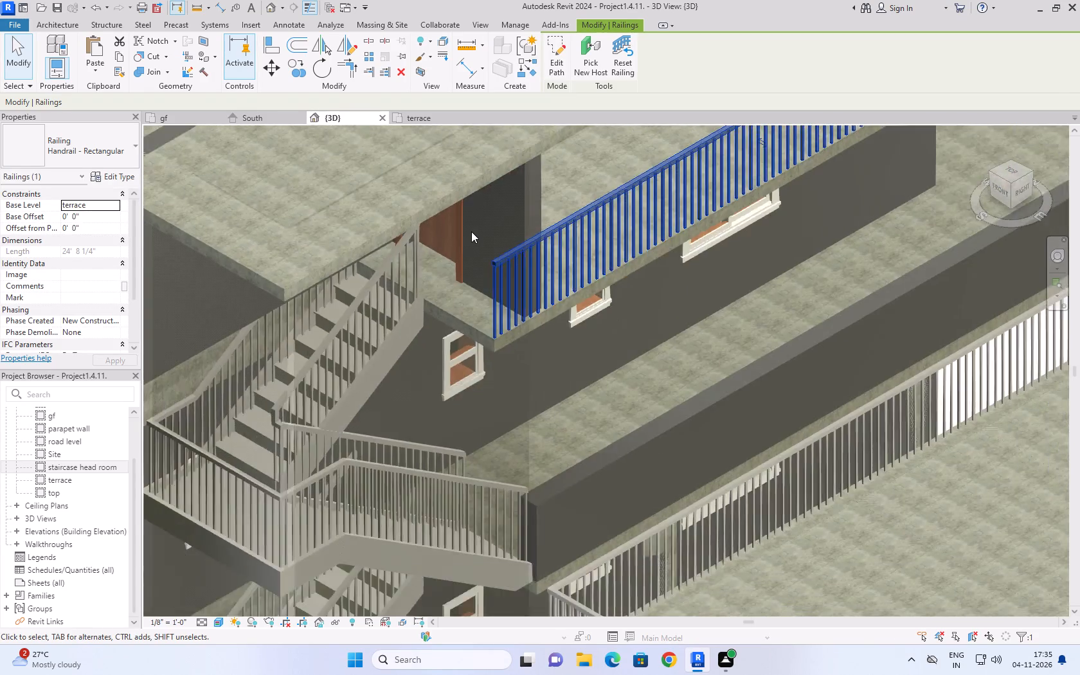
scroll(483, 240, down, 8)
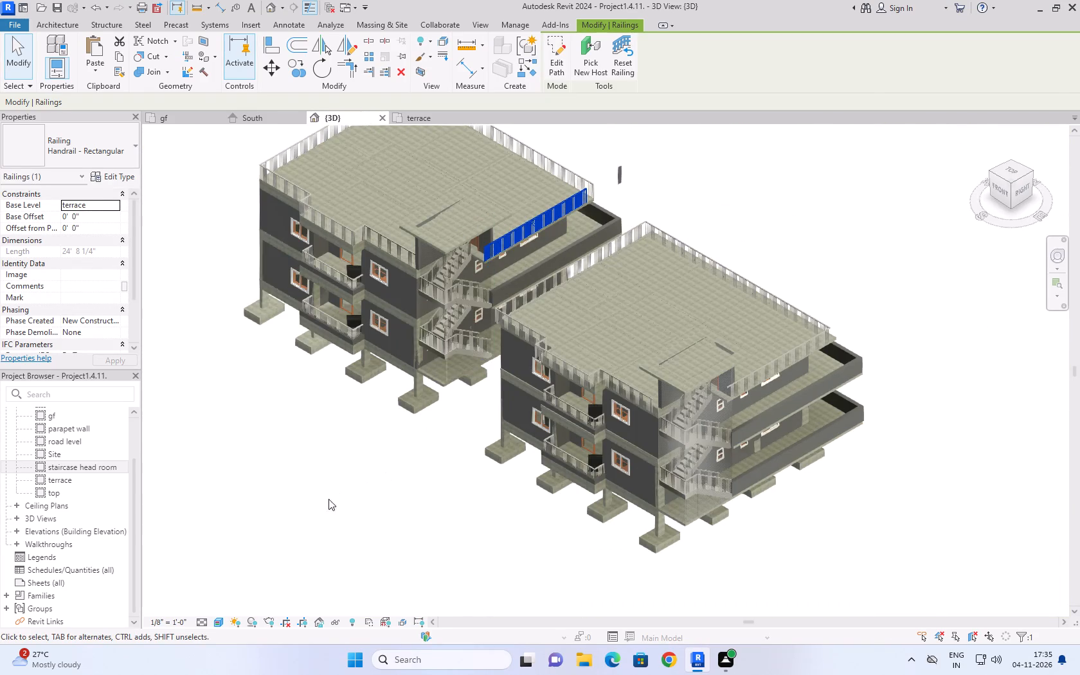
click(298, 512)
Examine the eastern building's staircase, side parapets and stair railings in 3D.
scroll(786, 559, up, 5)
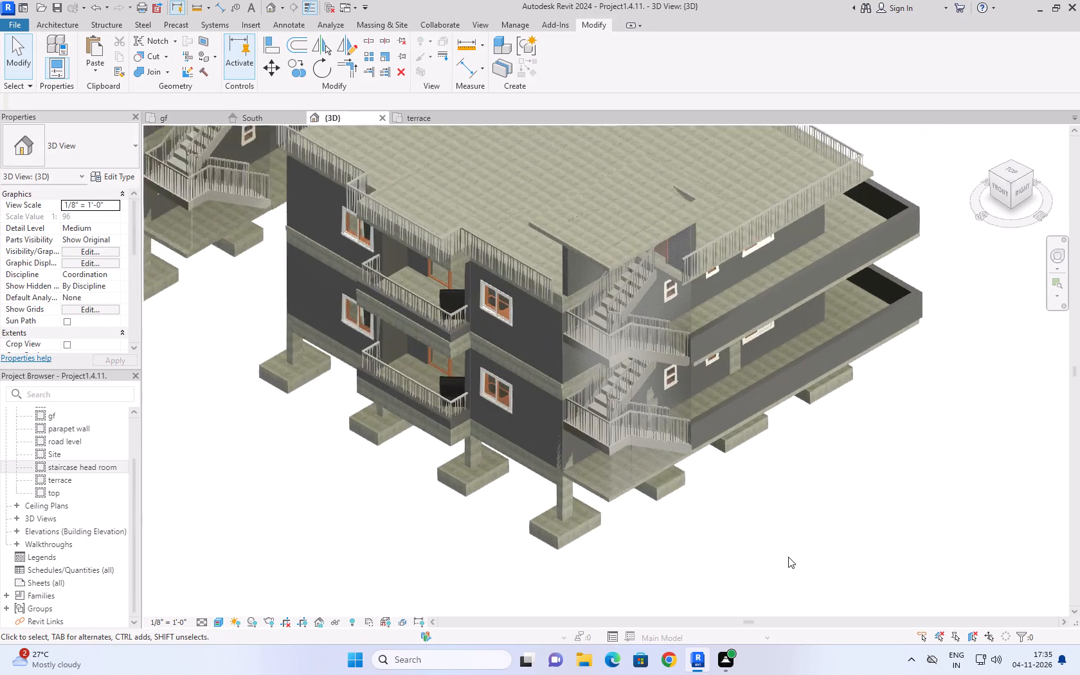
scroll(788, 557, up, 1)
scroll(822, 481, up, 1)
middle_drag(816, 492, 744, 571)
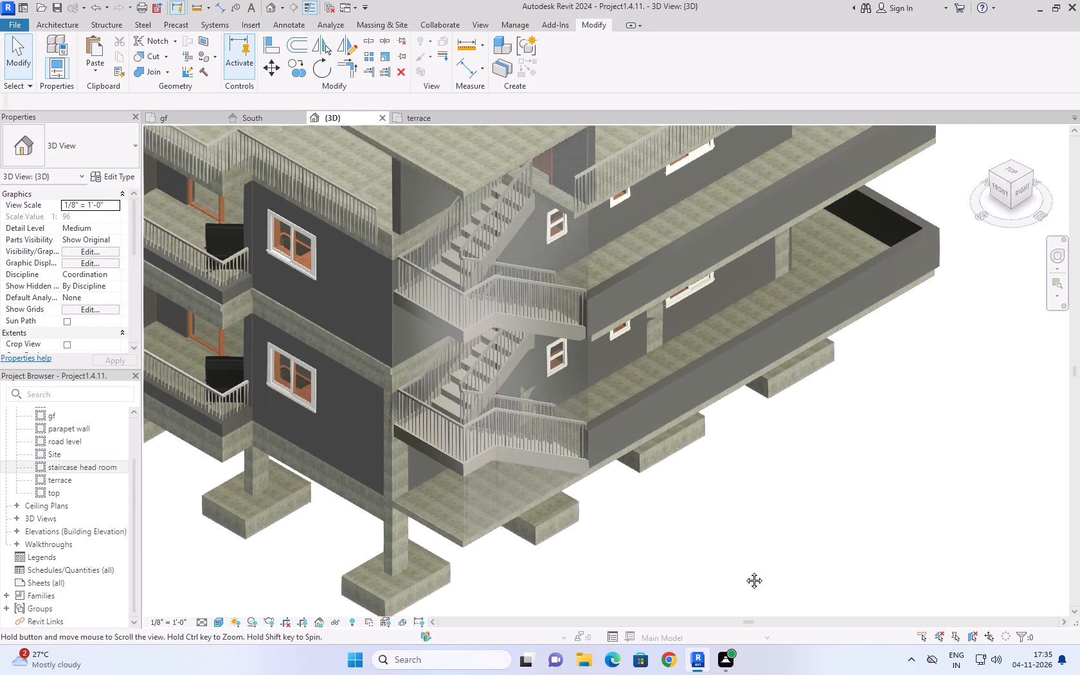
middle_drag(744, 571, 742, 571)
scroll(748, 521, down, 2)
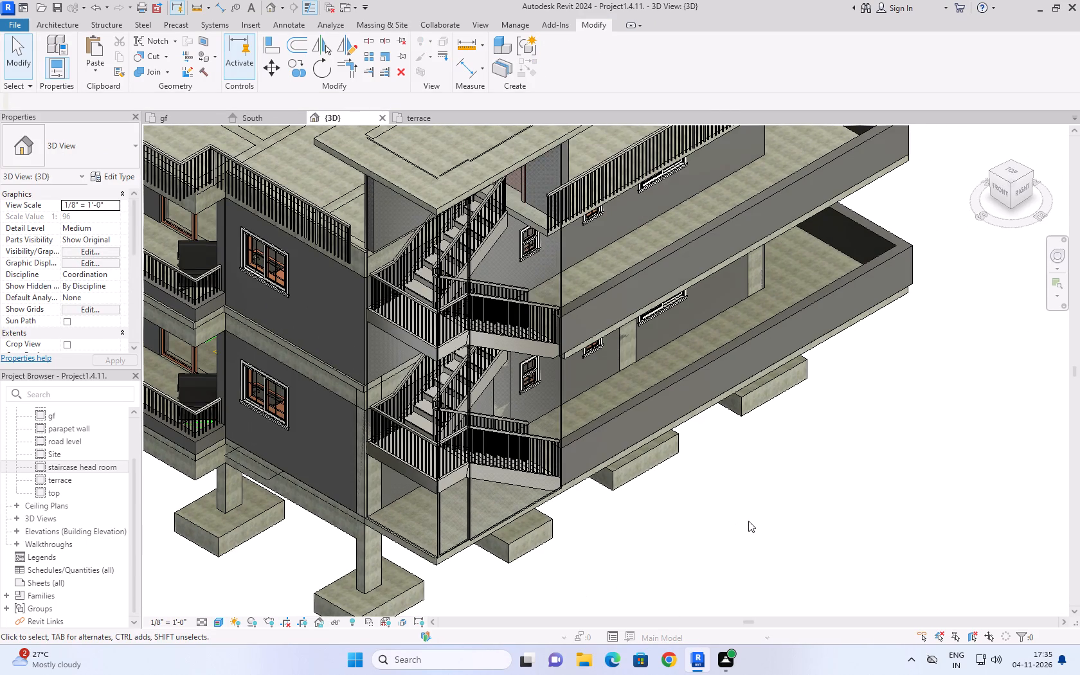
scroll(748, 521, down, 6)
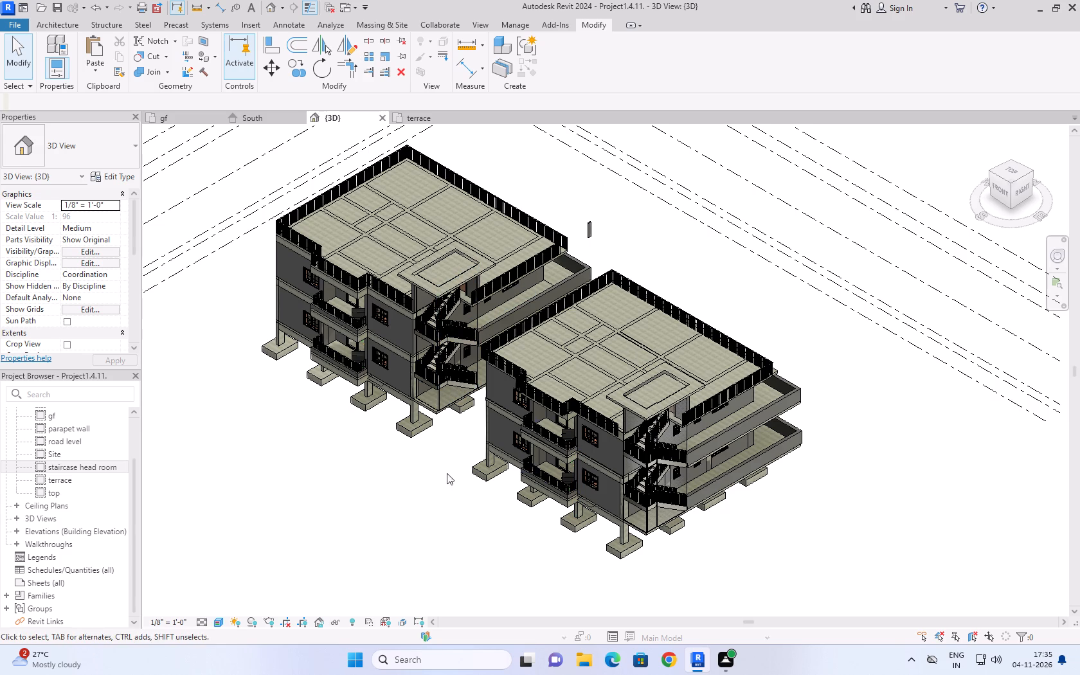
In the terrace floor plan, delete the stray short 9" wall segment beyond the western building's north-east corner.
click(428, 114)
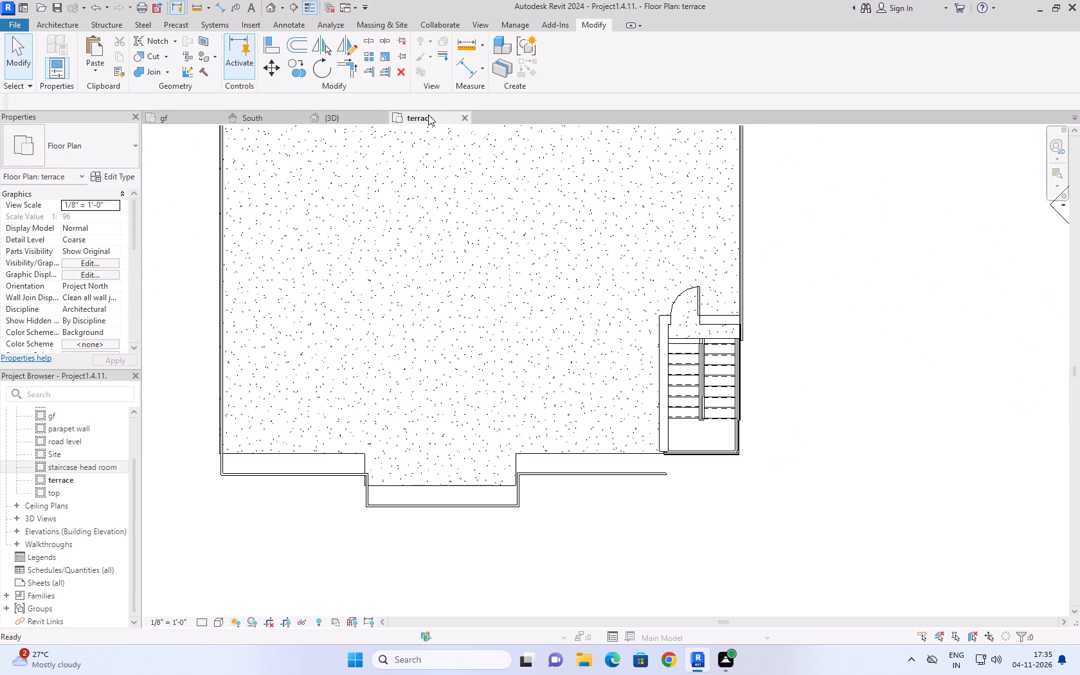
scroll(456, 310, down, 7)
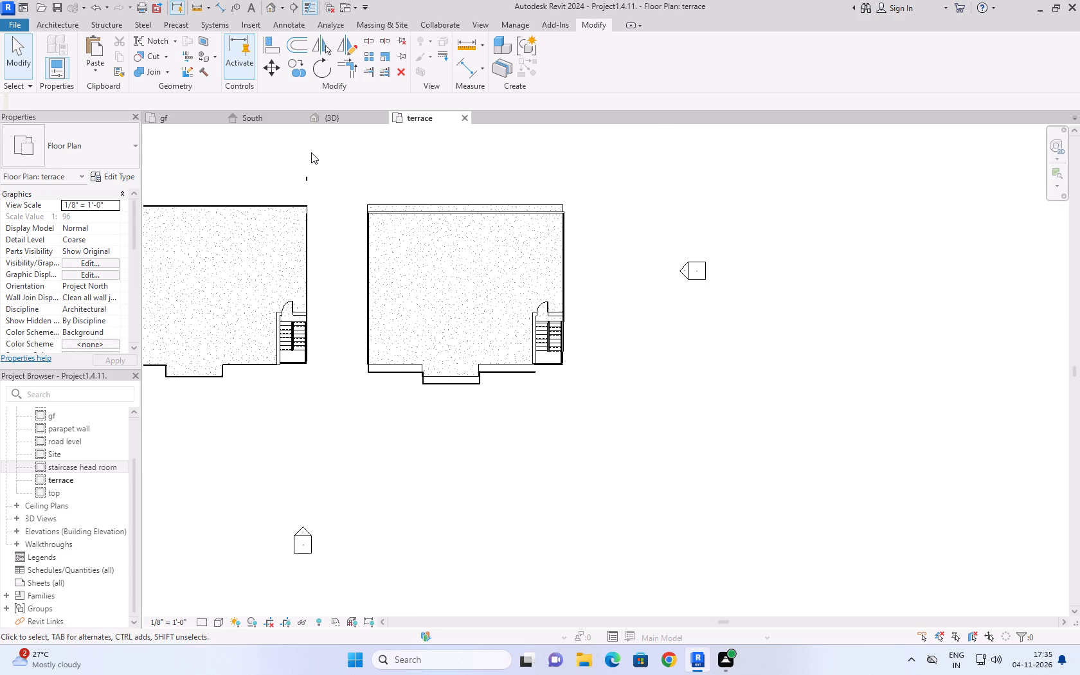
middle_drag(311, 152, 552, 275)
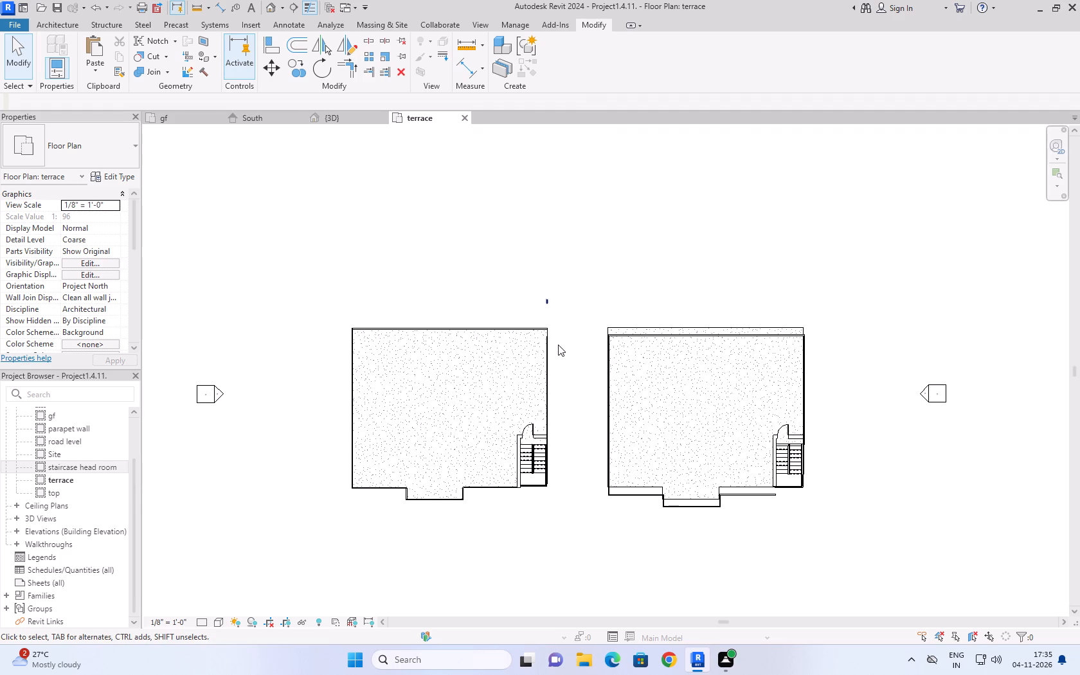
scroll(570, 352, up, 3)
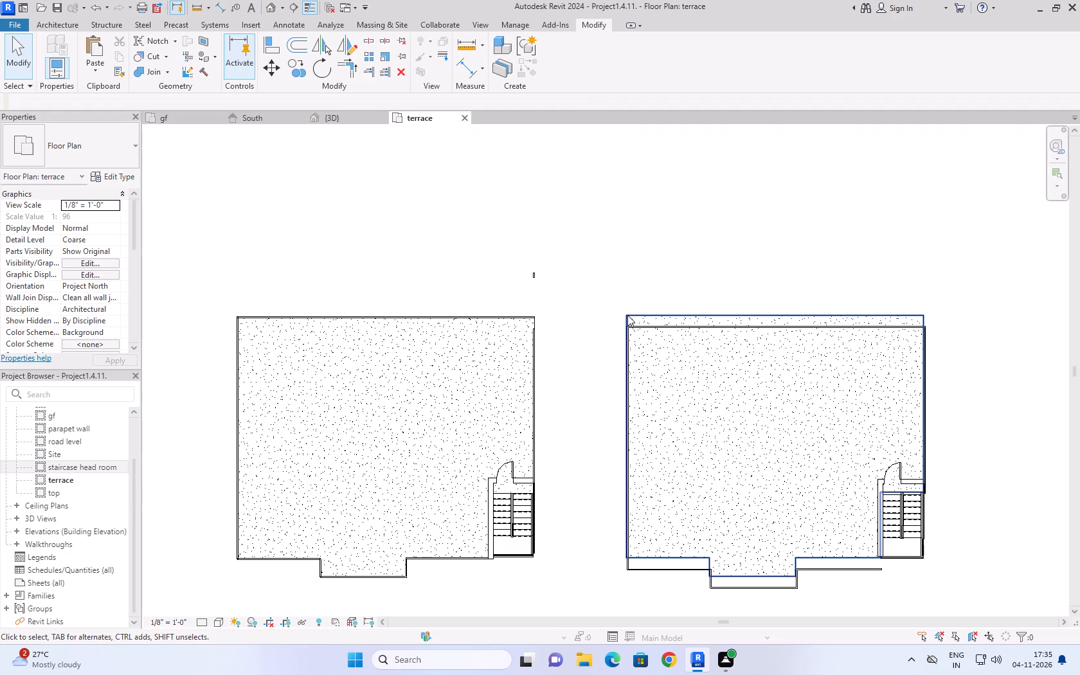
click(627, 315)
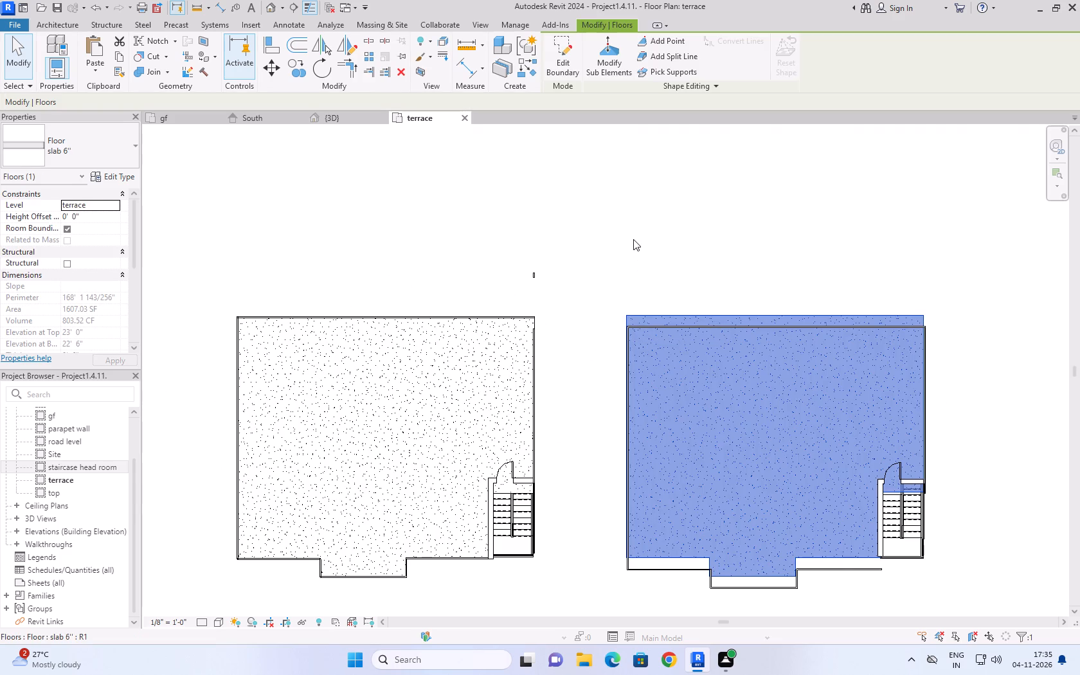
click(633, 239)
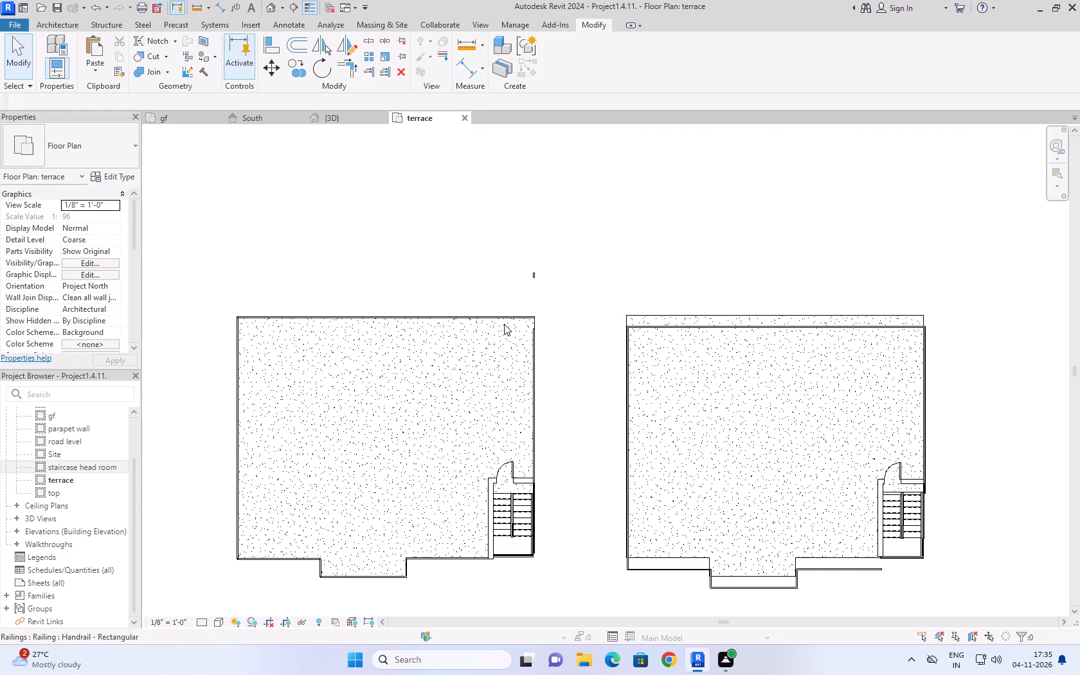
click(583, 240)
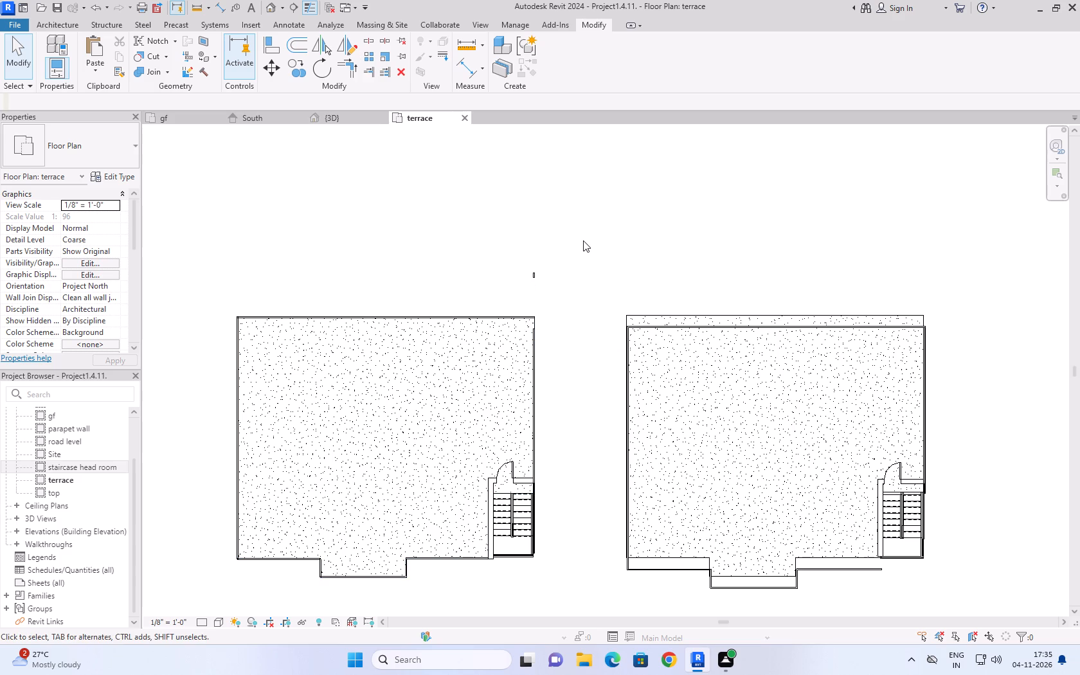
click(536, 275)
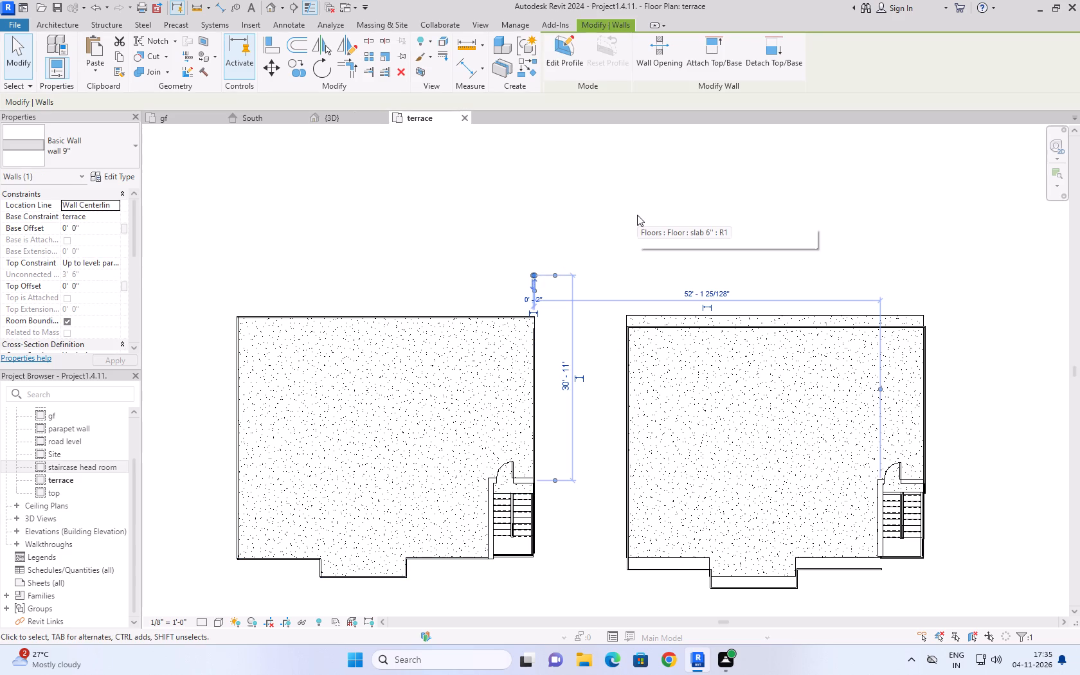
key(Delete)
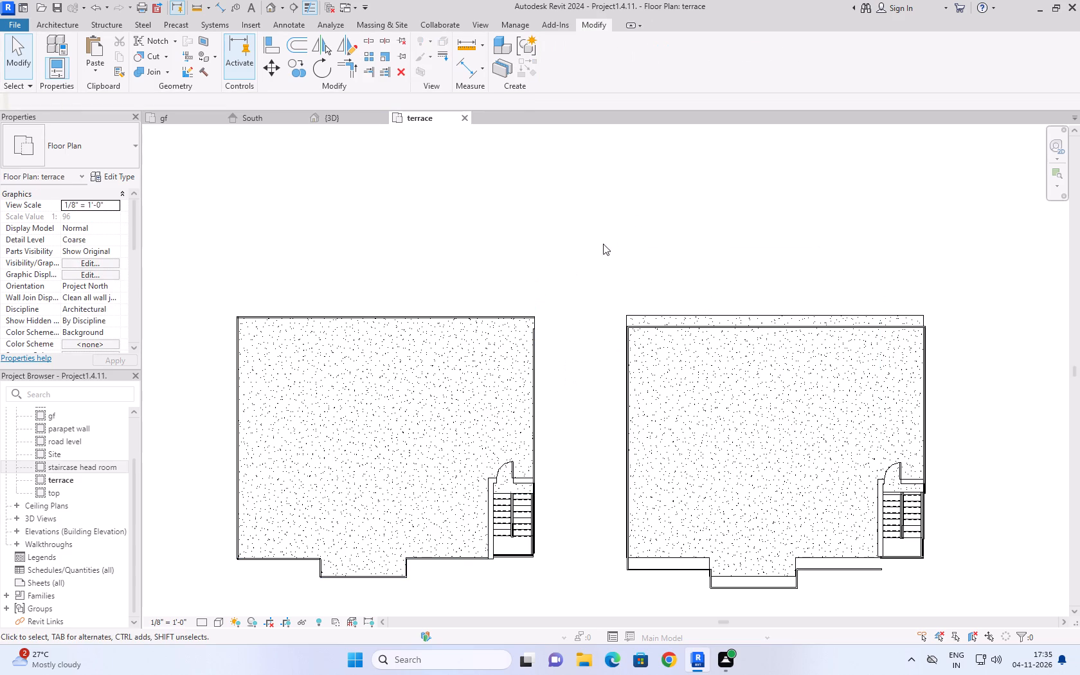
Examine the terrace plan around both buildings for any other stray elements.
scroll(512, 248, down, 4)
scroll(431, 208, down, 5)
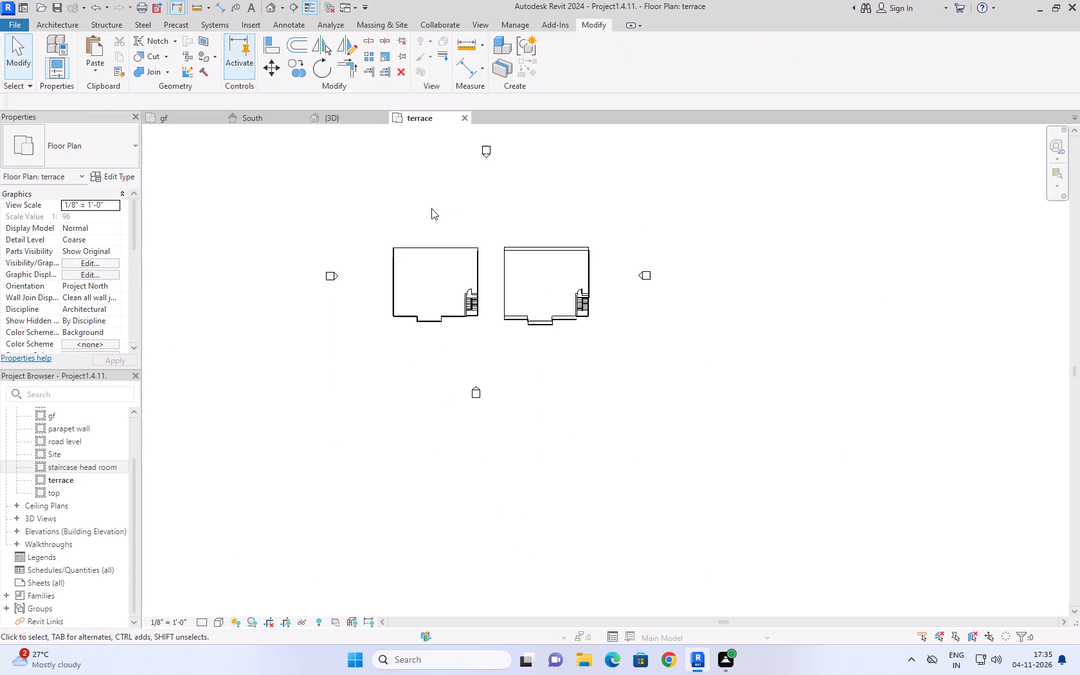
scroll(431, 208, down, 5)
middle_drag(431, 208, 498, 381)
scroll(500, 381, up, 8)
middle_click(500, 381)
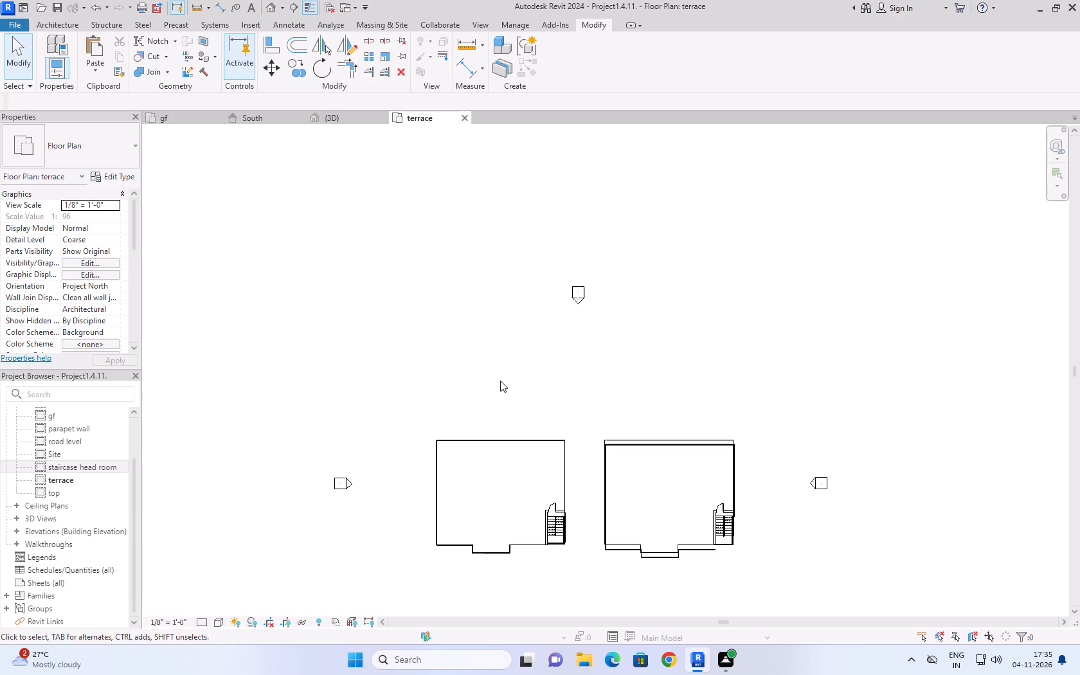
scroll(551, 302, down, 5)
scroll(546, 306, up, 6)
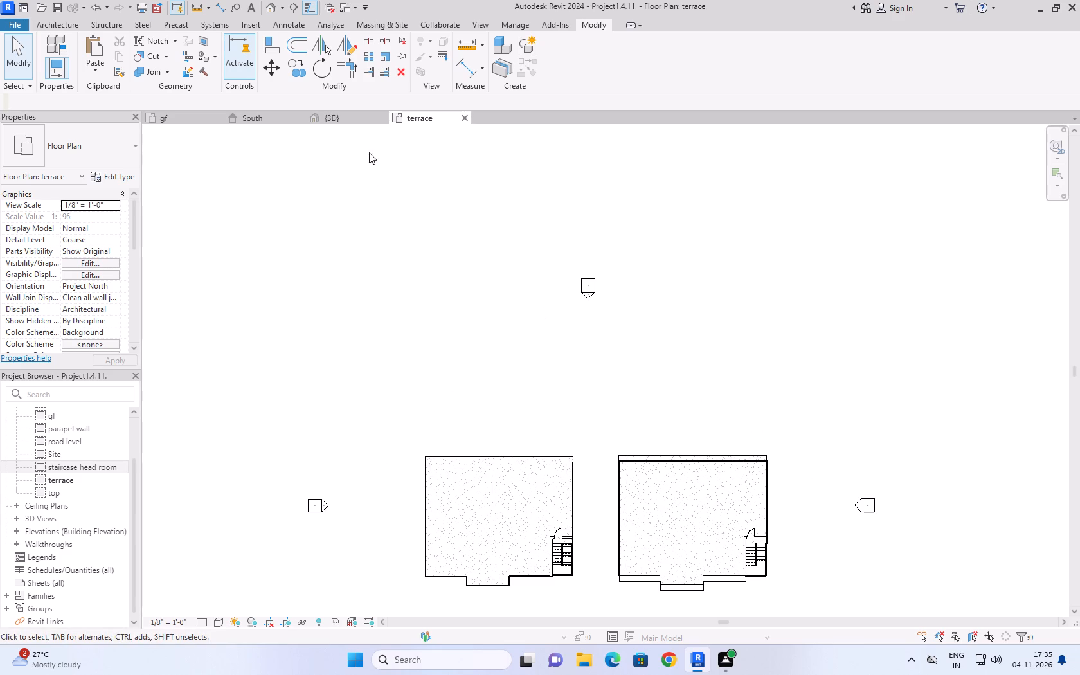
Examine both buildings in the 3D view, including the eastern building's first-floor side parapet wall and staircase.
click(356, 114)
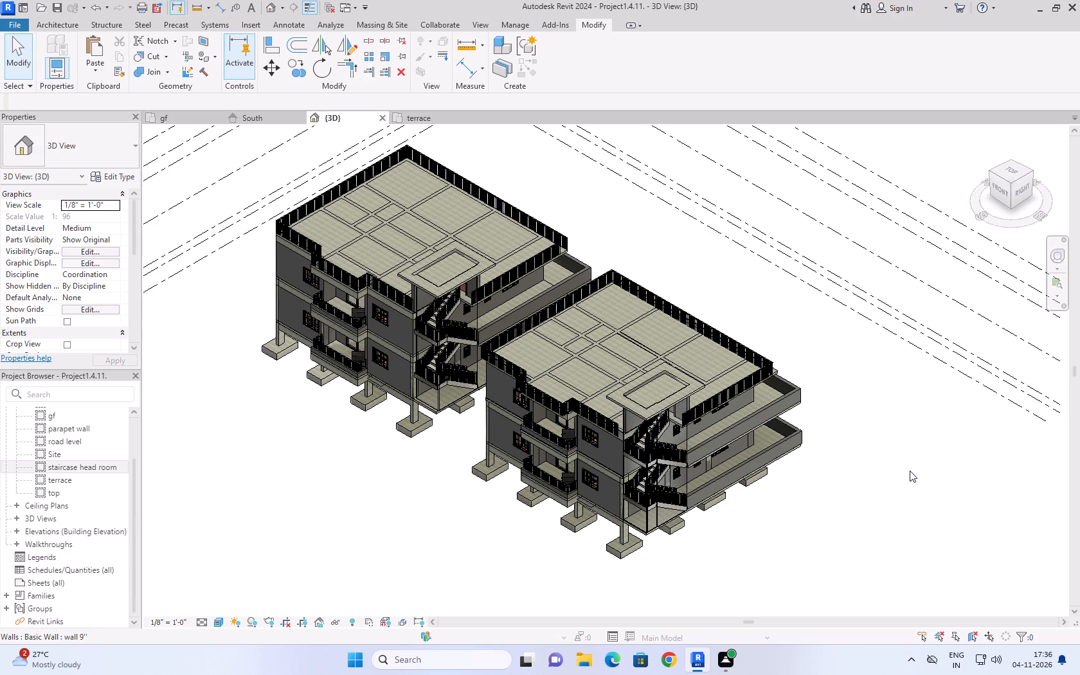
middle_drag(866, 422, 758, 446)
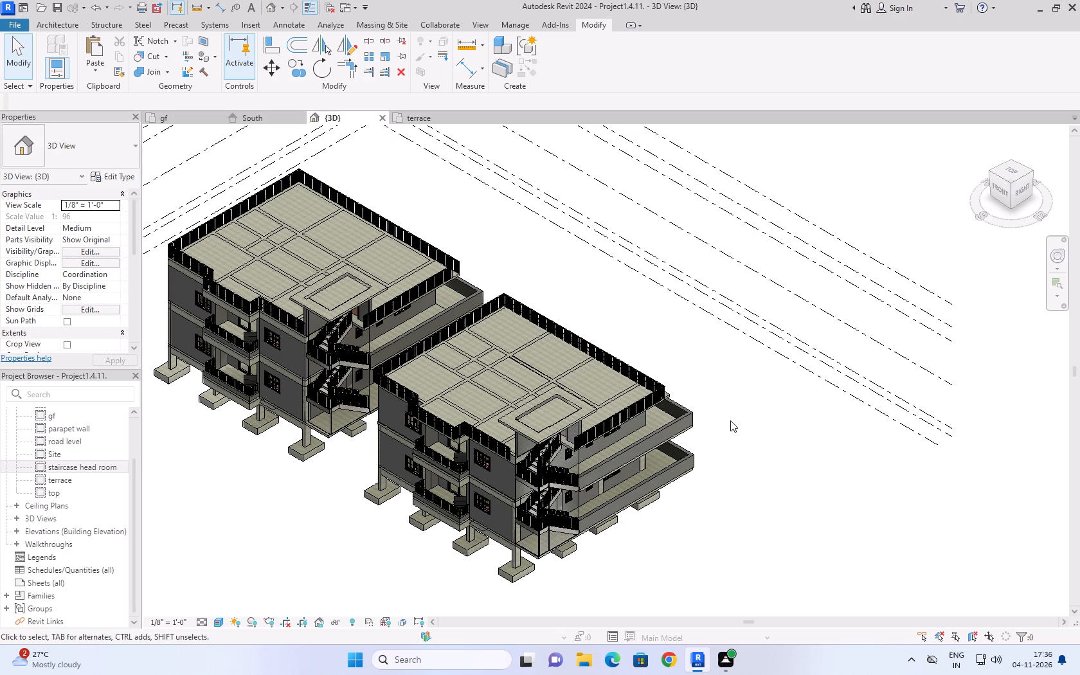
scroll(510, 577, up, 4)
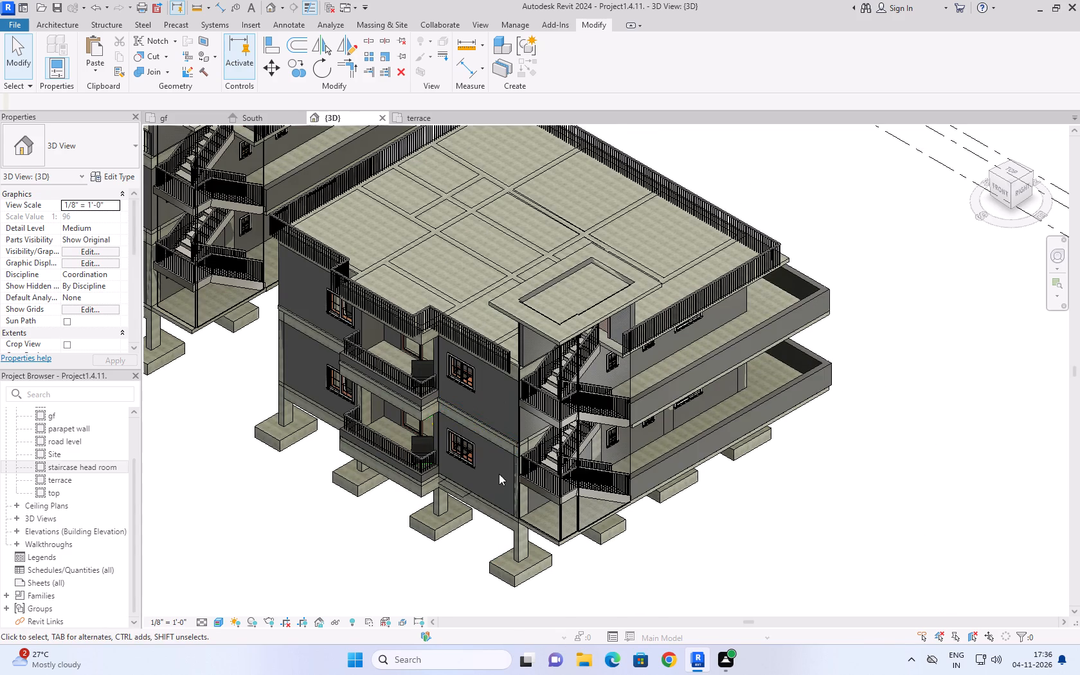
scroll(896, 382, up, 2)
click(754, 291)
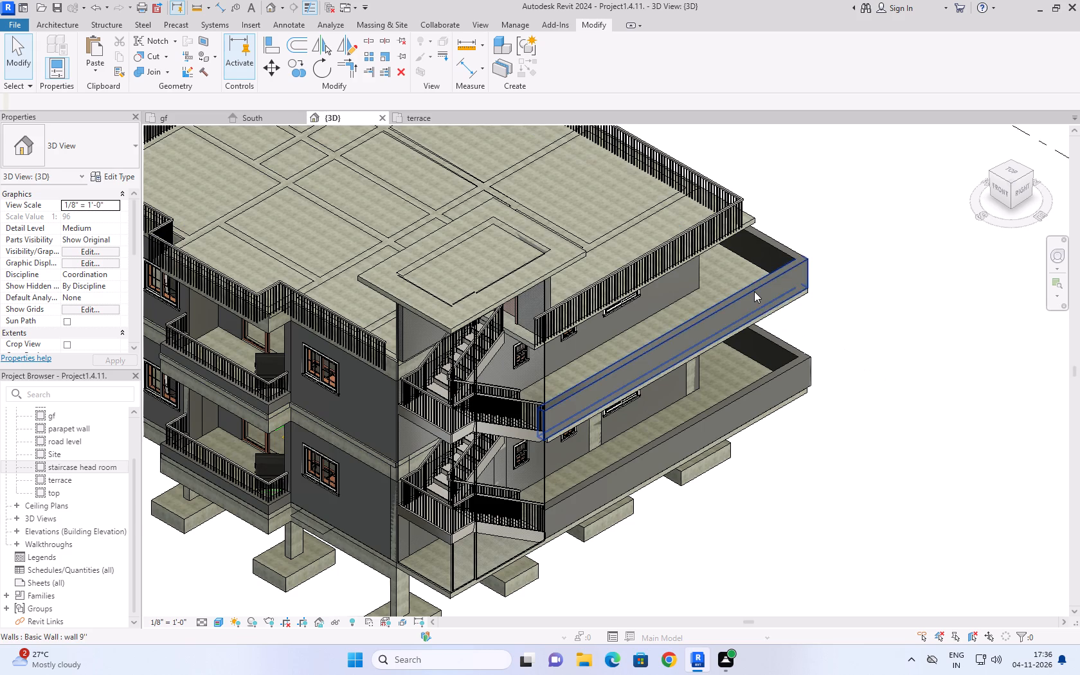
click(883, 255)
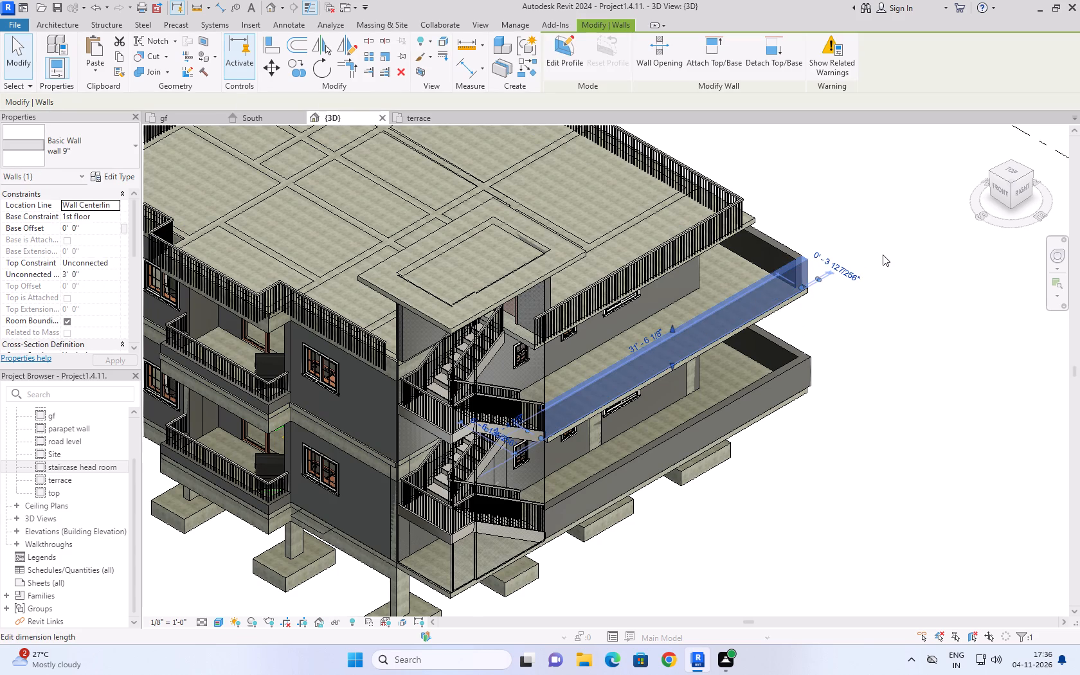
scroll(892, 341, down, 6)
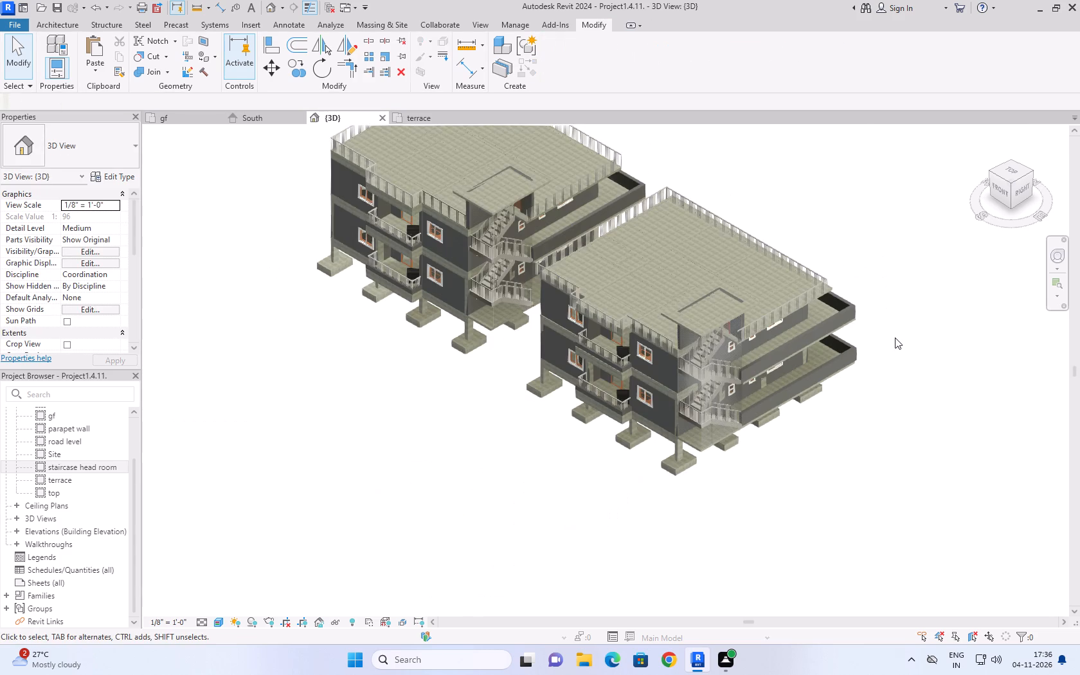
click(984, 134)
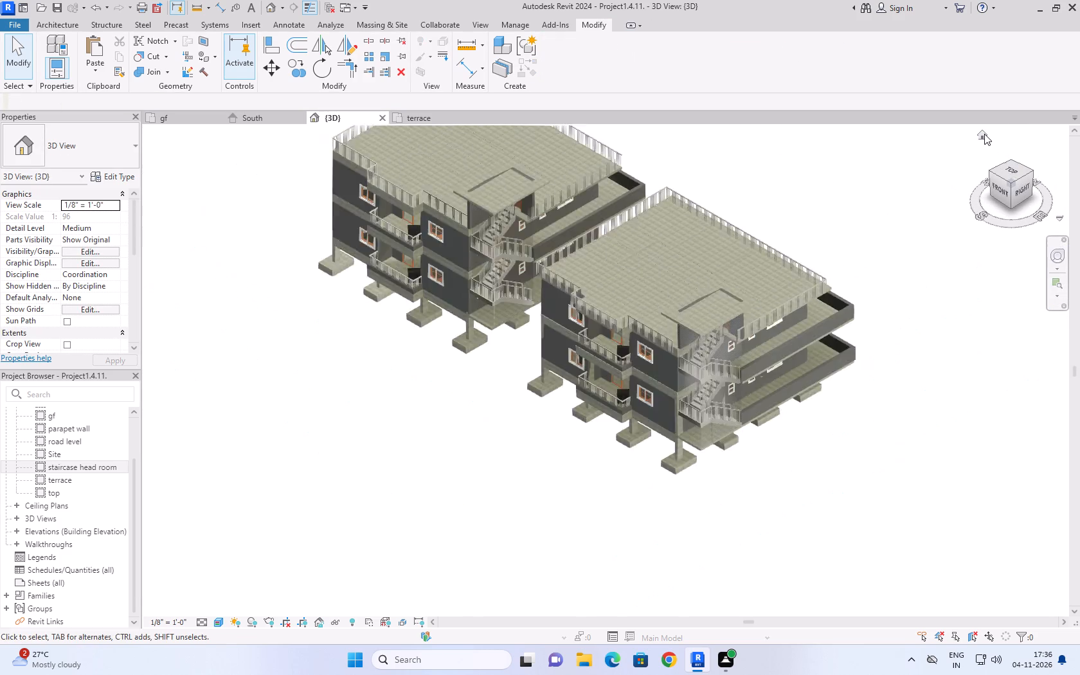
scroll(565, 477, up, 3)
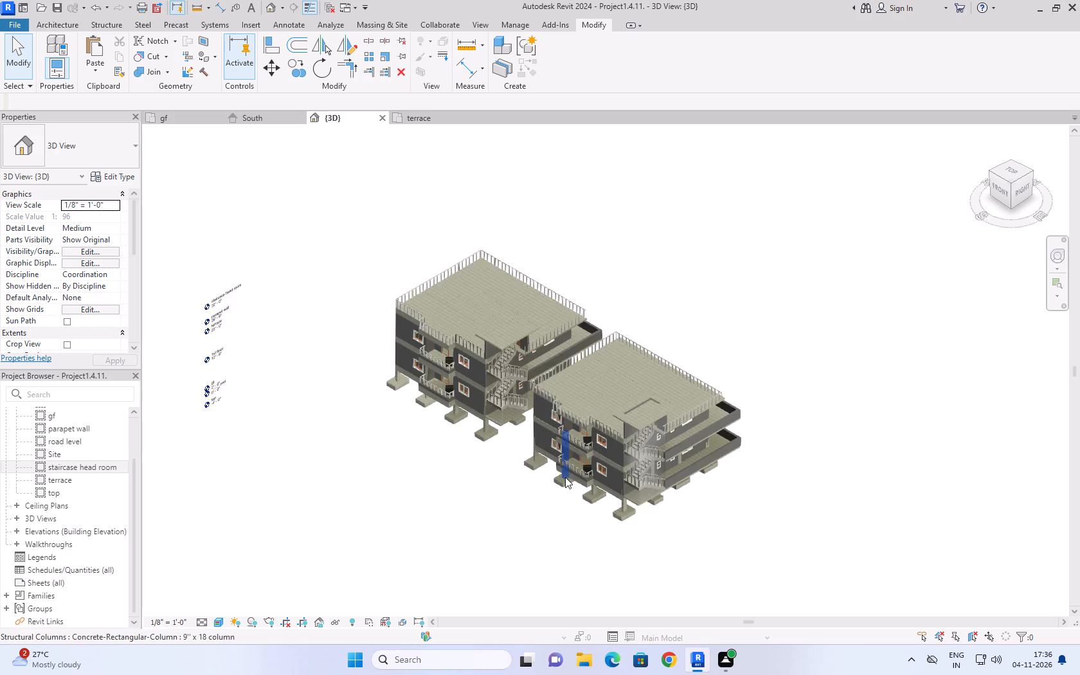
scroll(568, 437, up, 3)
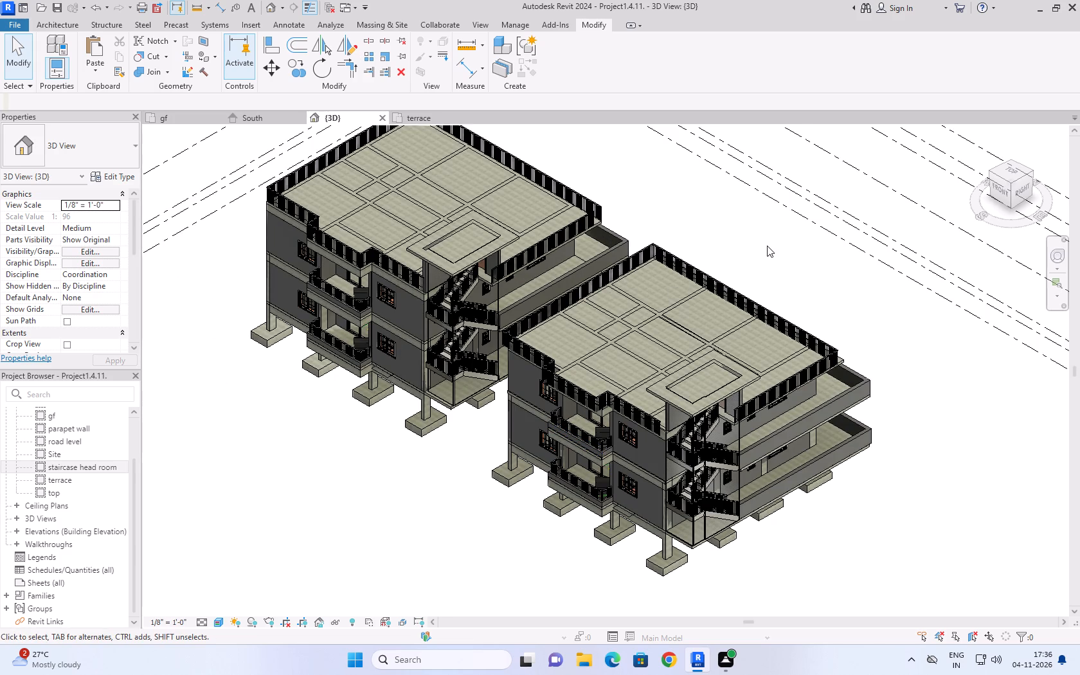
Edit the western building's ground-floor slab boundary, moving its rear edge outward to line up with the first-floor balcony slab's outer edge, and finish.
shift+middle_drag(491, 487, 566, 509)
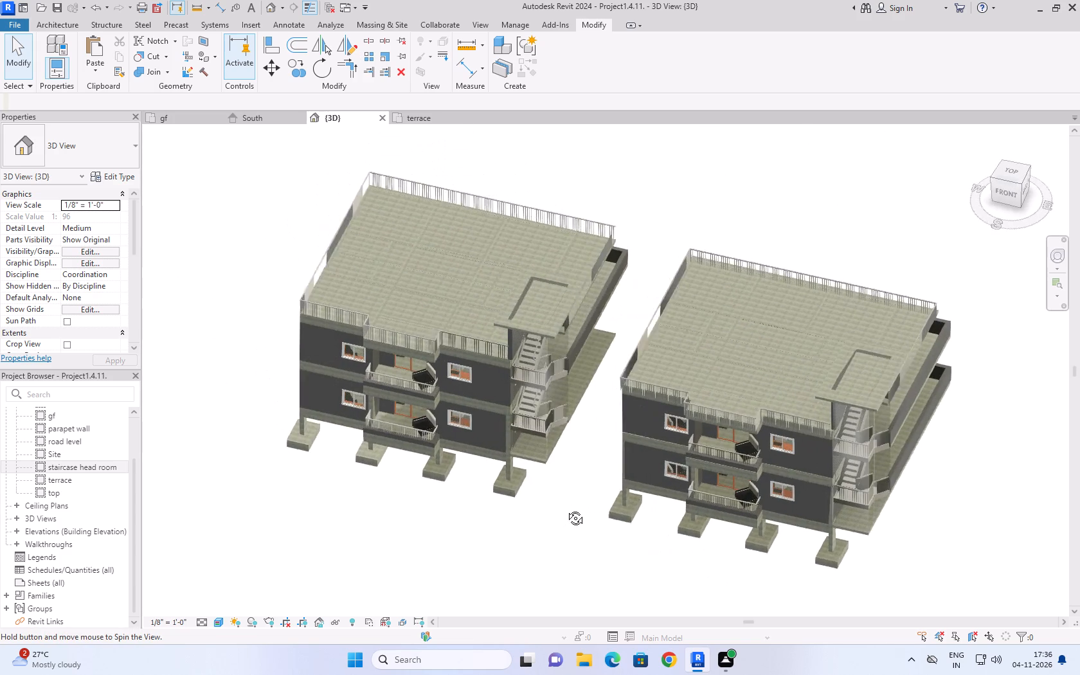
shift+middle_drag(566, 509, 568, 508)
click(603, 368)
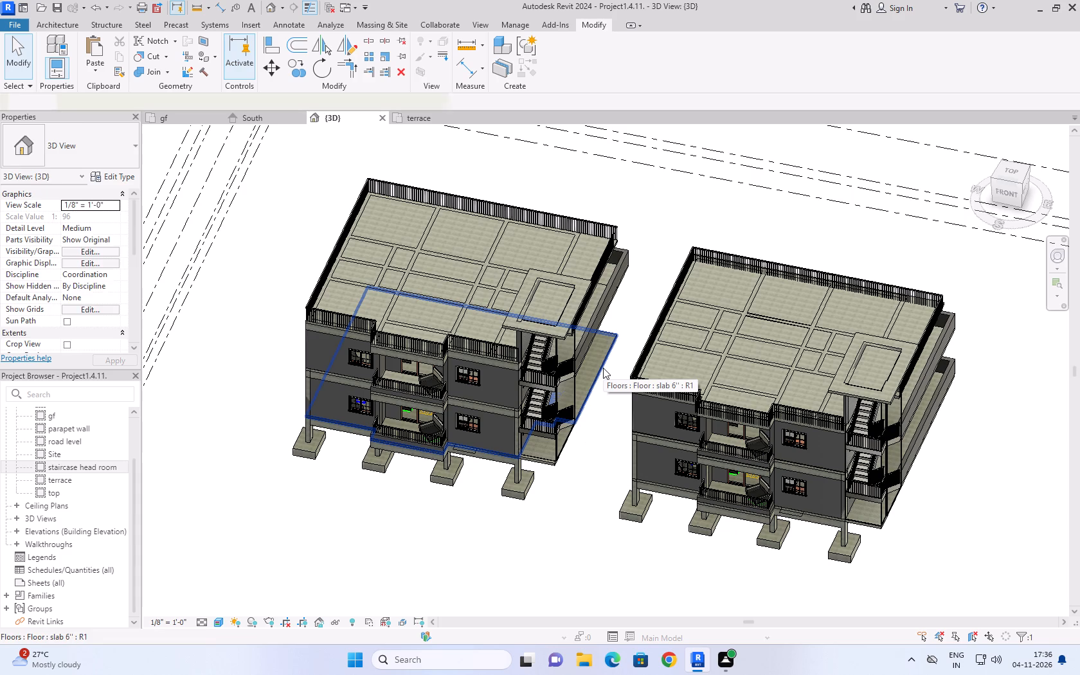
click(1011, 172)
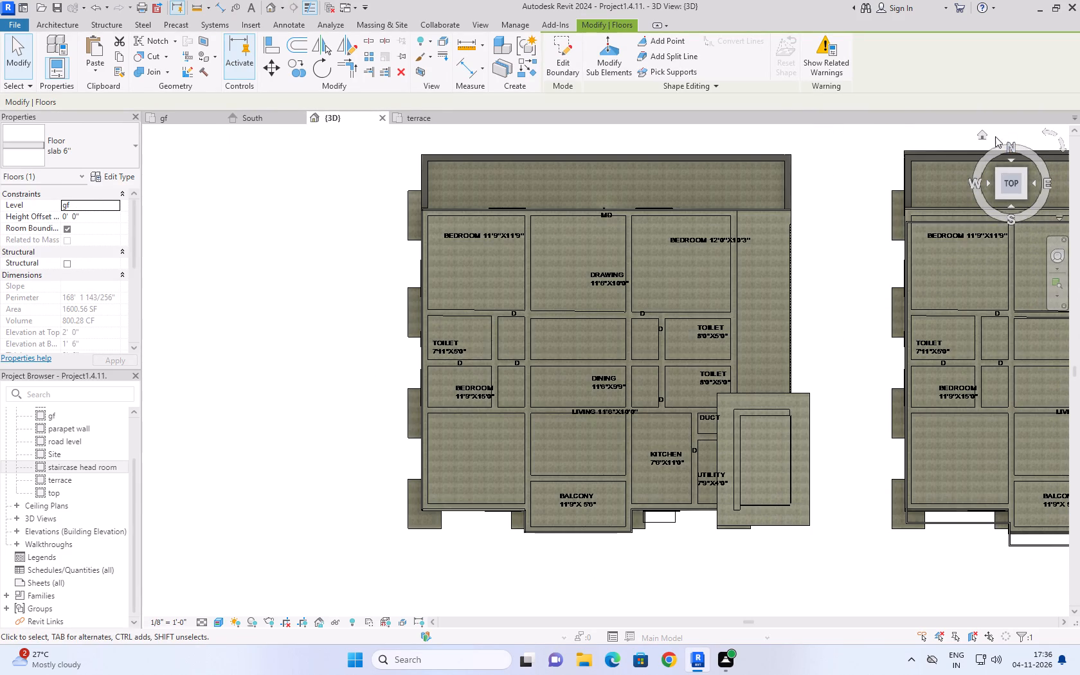
click(987, 138)
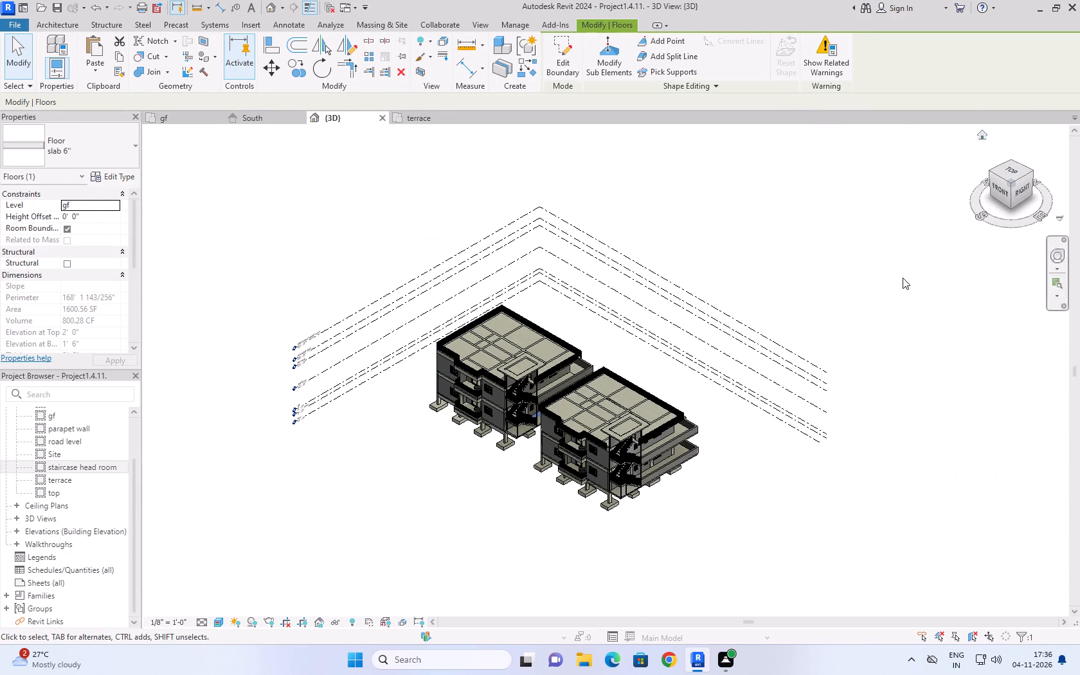
click(1010, 170)
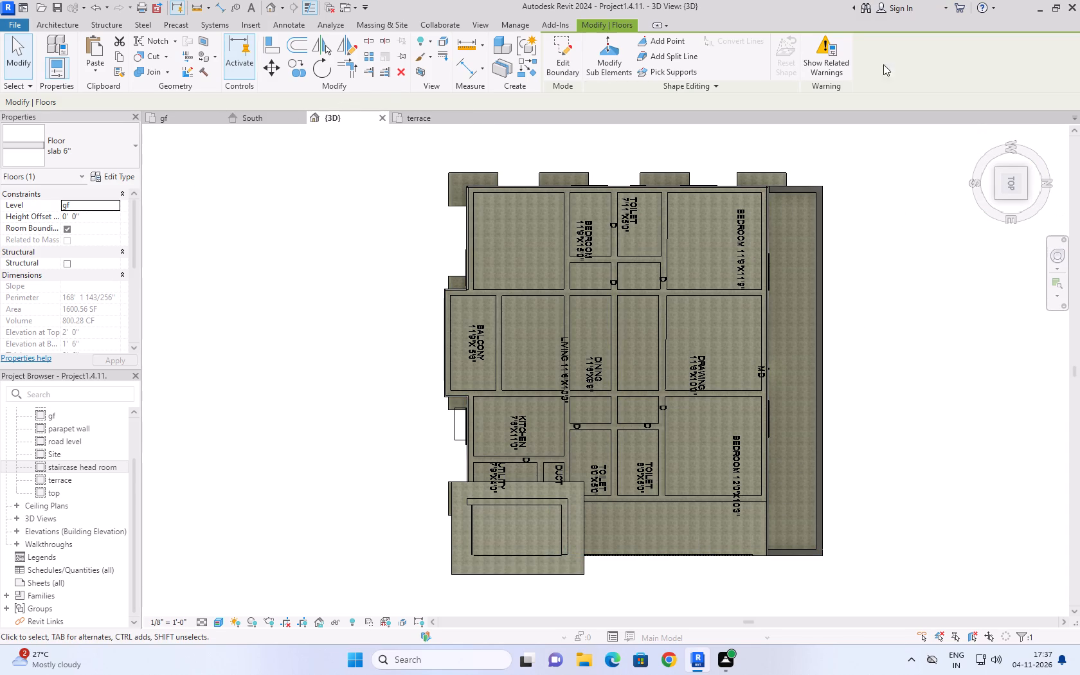
click(980, 136)
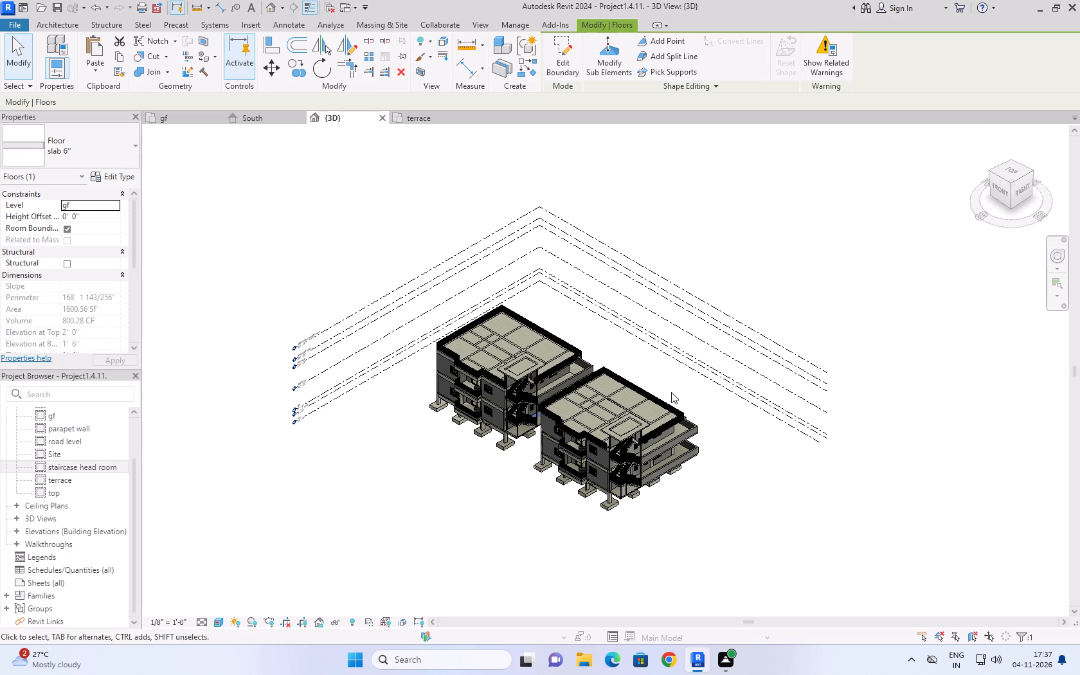
middle_drag(671, 392, 347, 334)
scroll(474, 387, up, 8)
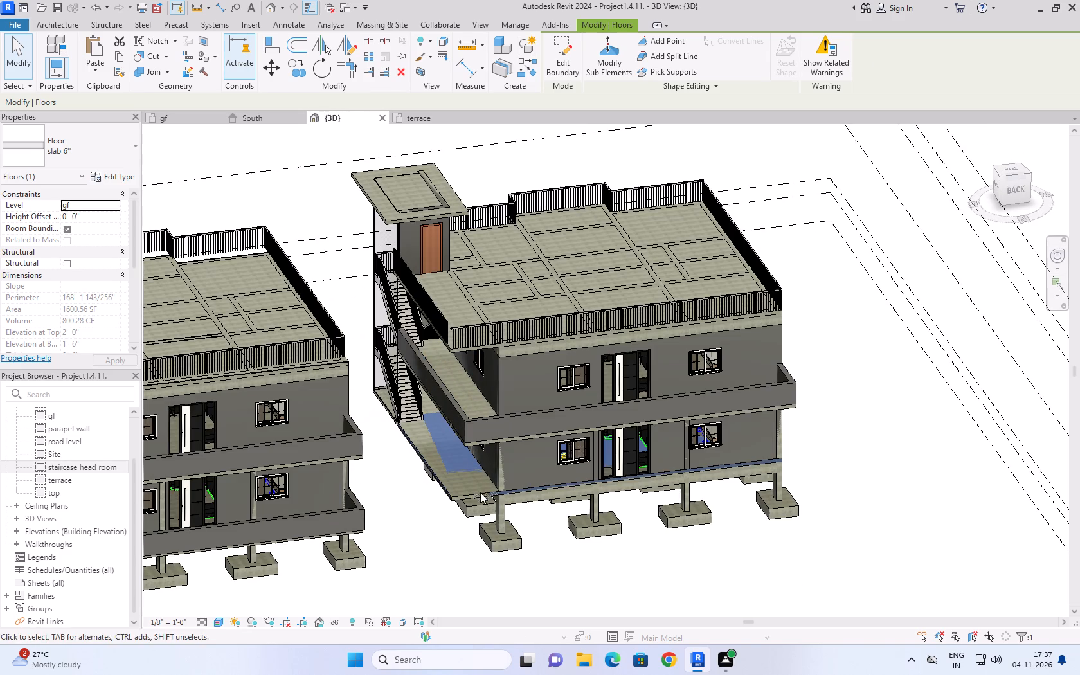
click(480, 494)
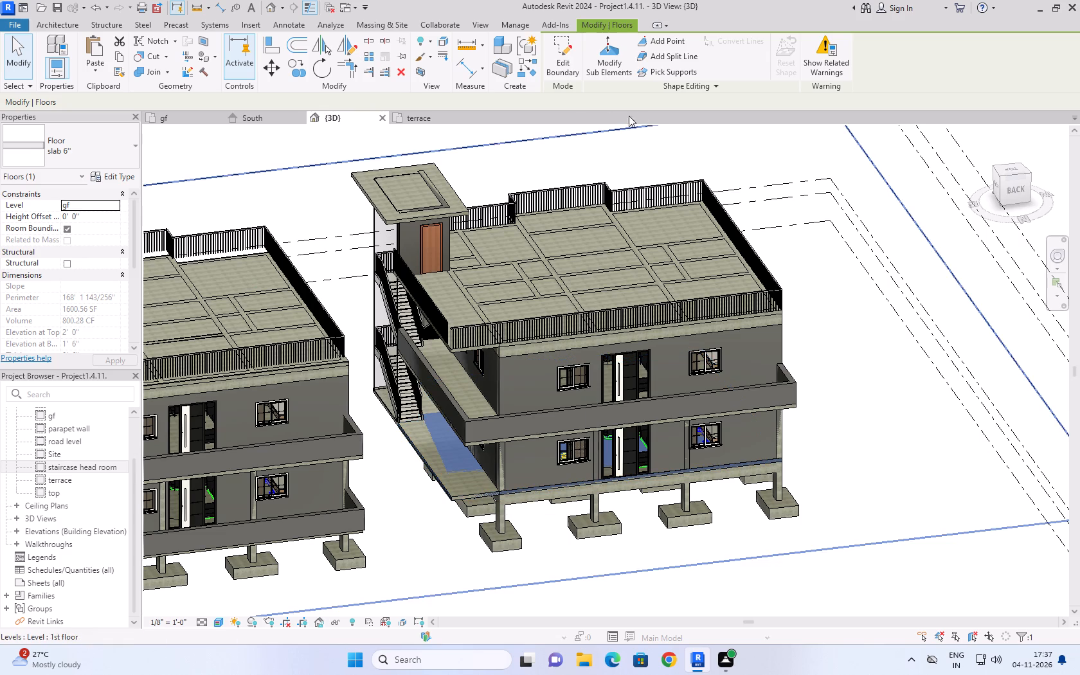
click(558, 65)
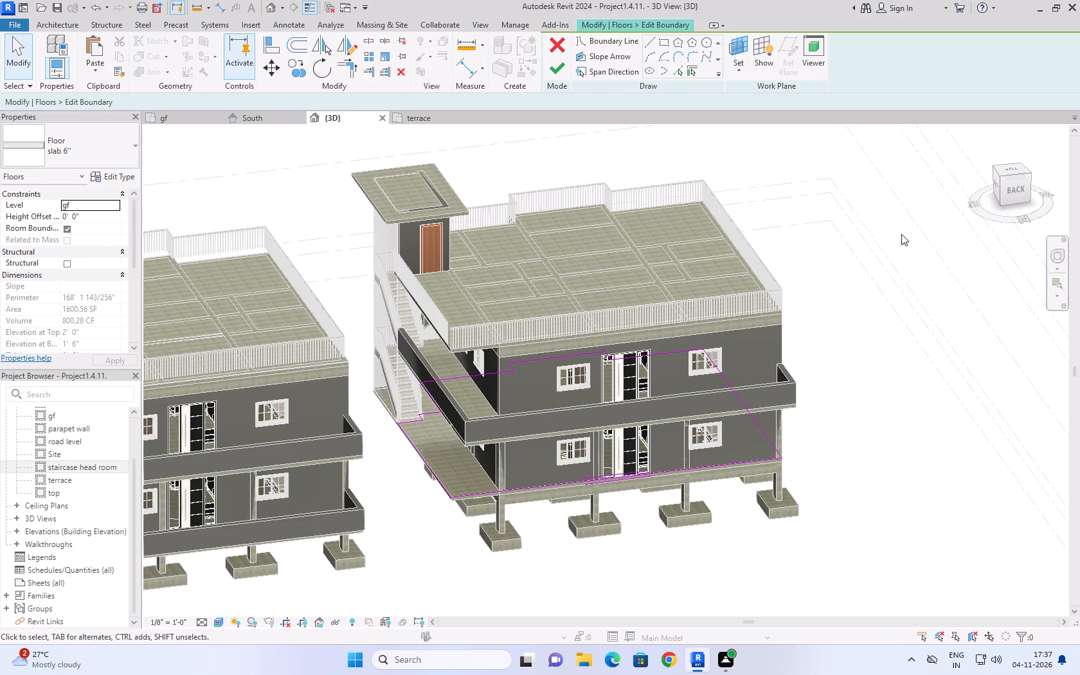
click(1011, 166)
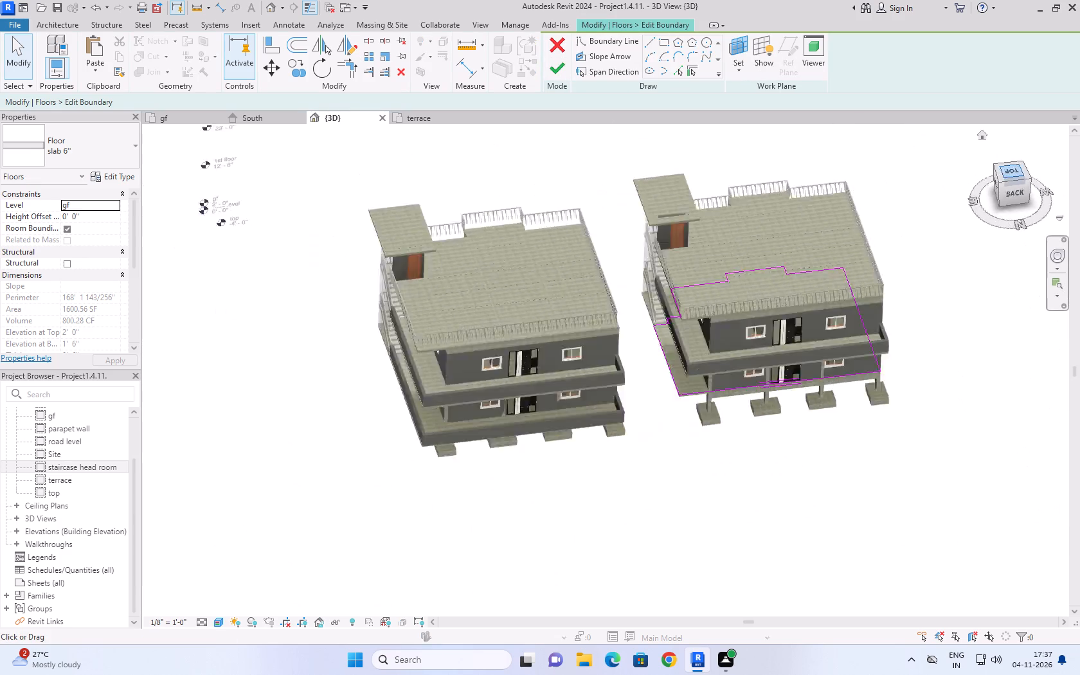
scroll(759, 391, up, 4)
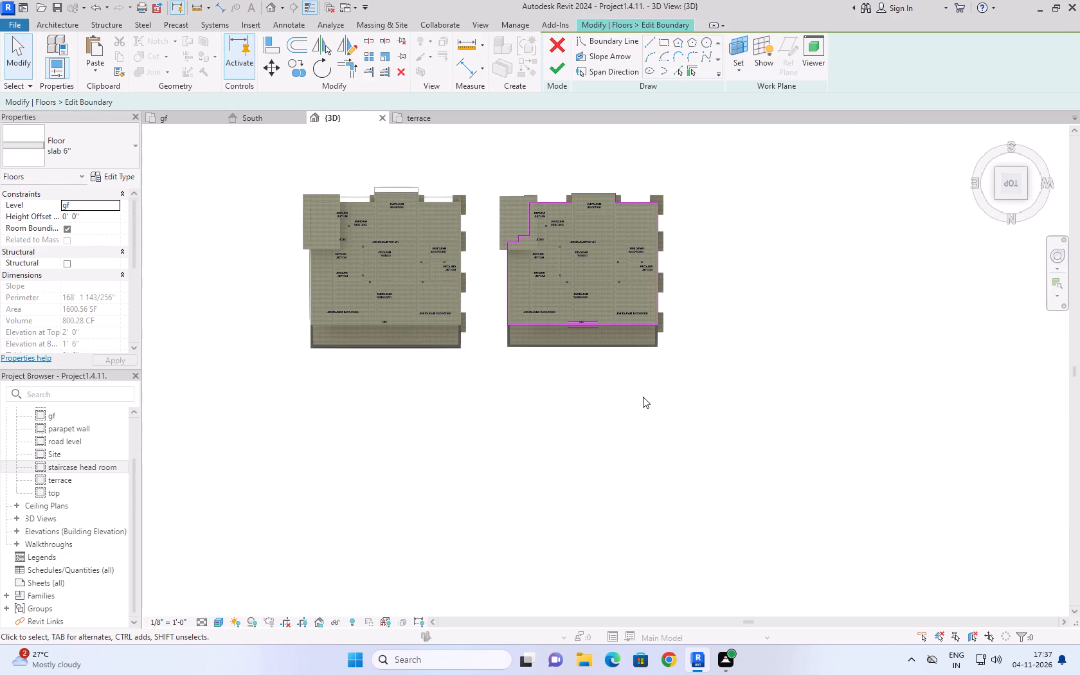
middle_drag(643, 397, 641, 467)
scroll(642, 398, down, 1)
scroll(561, 437, up, 5)
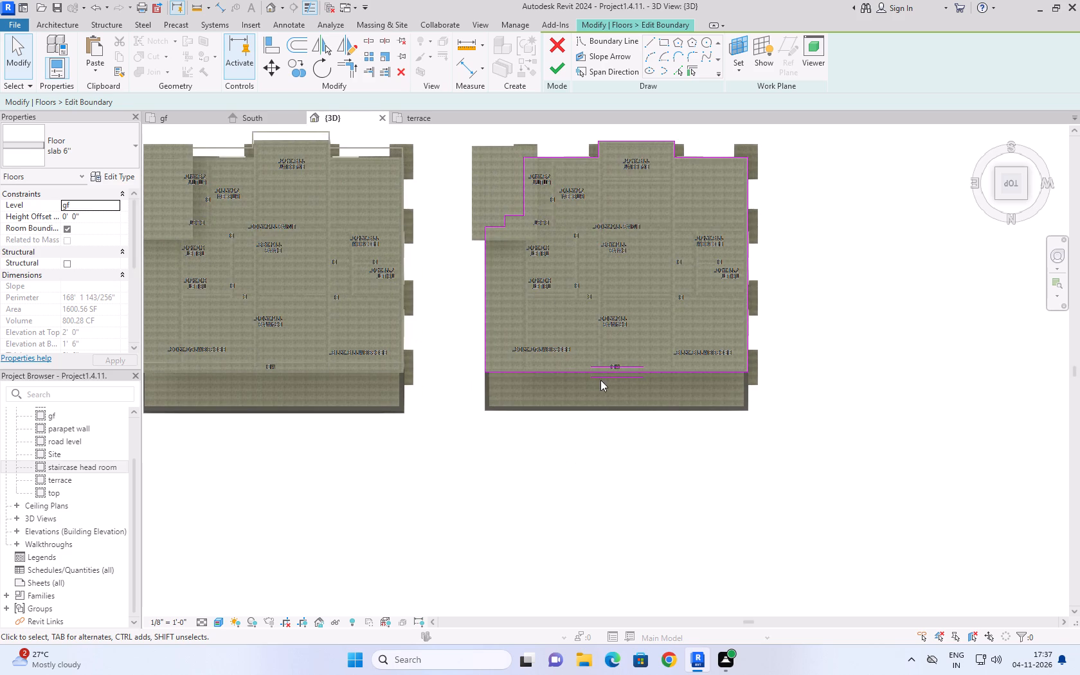
drag(602, 371, 604, 411)
click(598, 470)
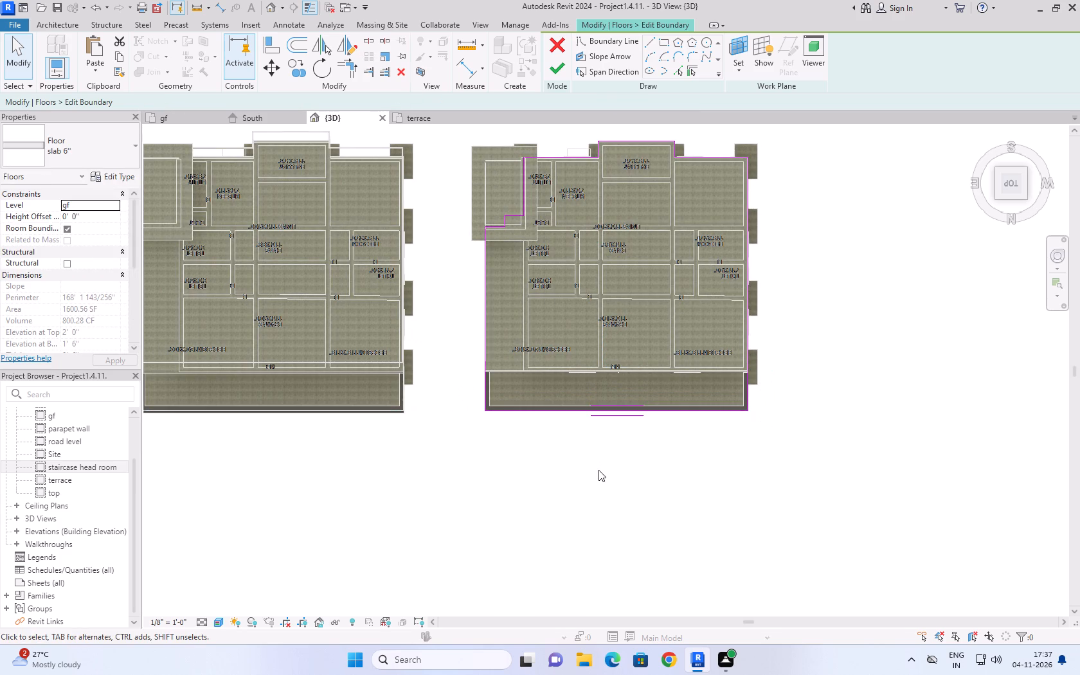
click(552, 58)
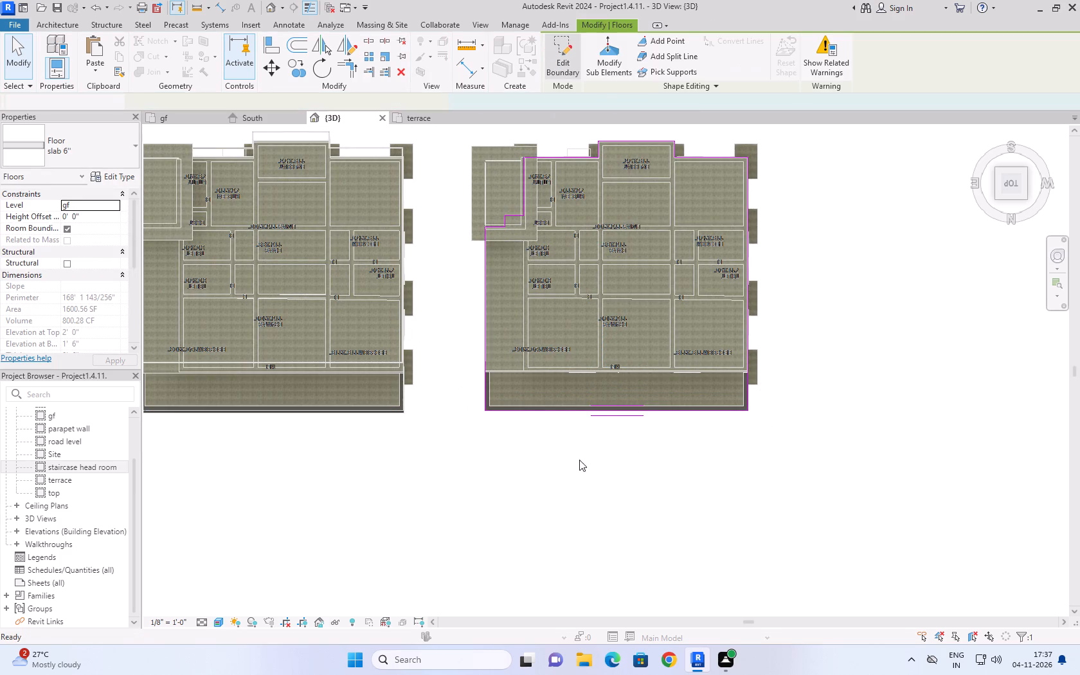
click(563, 451)
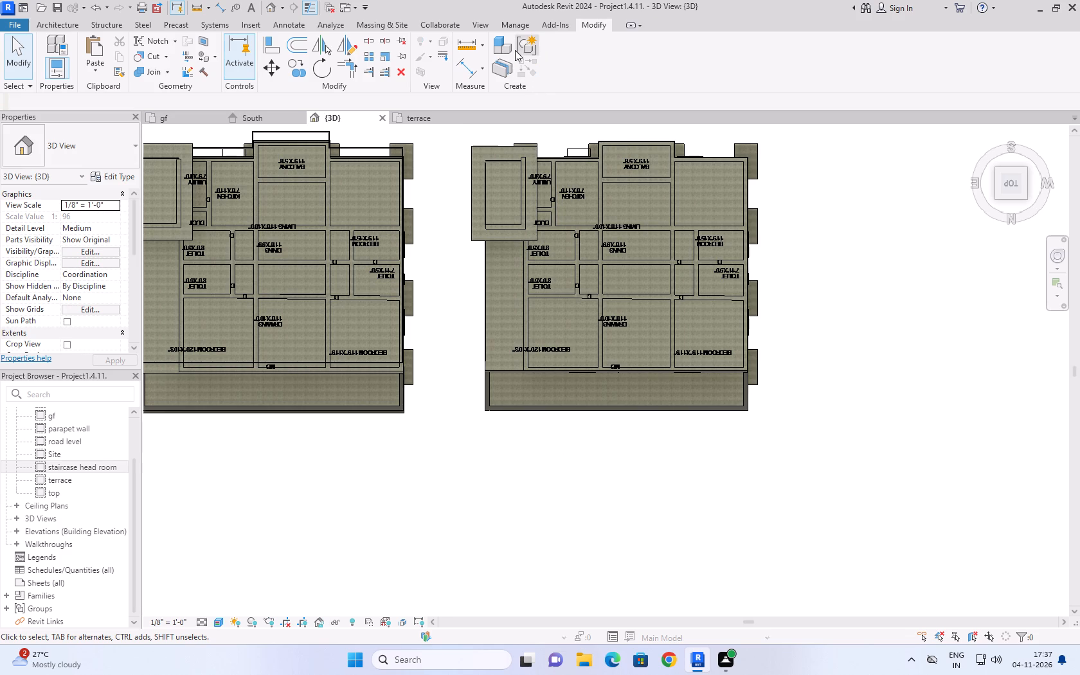
Set the base constraint of the western building's three first-floor 9" parapet walls (side, rear and short end) to gf.
click(983, 128)
click(982, 134)
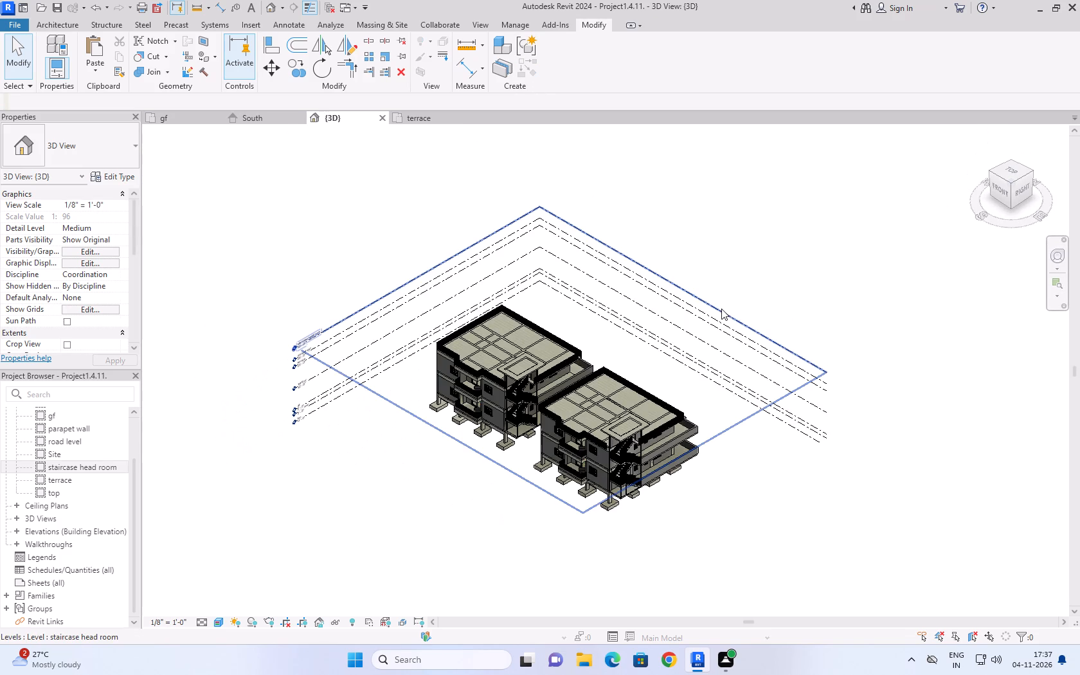
shift+middle_drag(721, 309, 423, 239)
scroll(671, 426, up, 8)
middle_drag(627, 400, 531, 462)
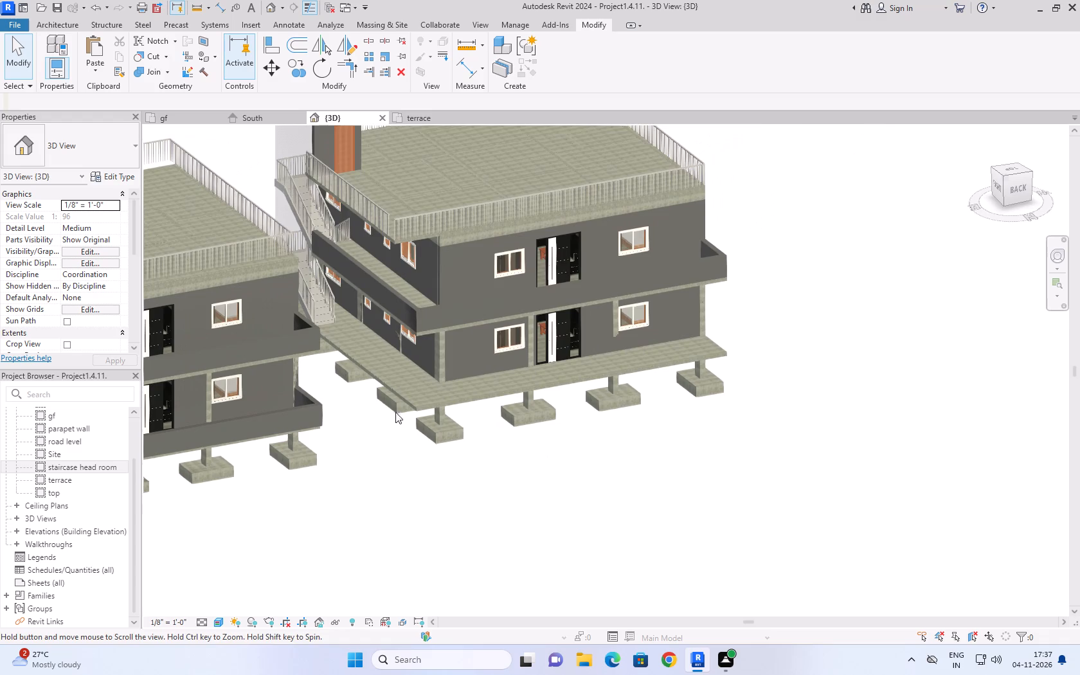
click(364, 274)
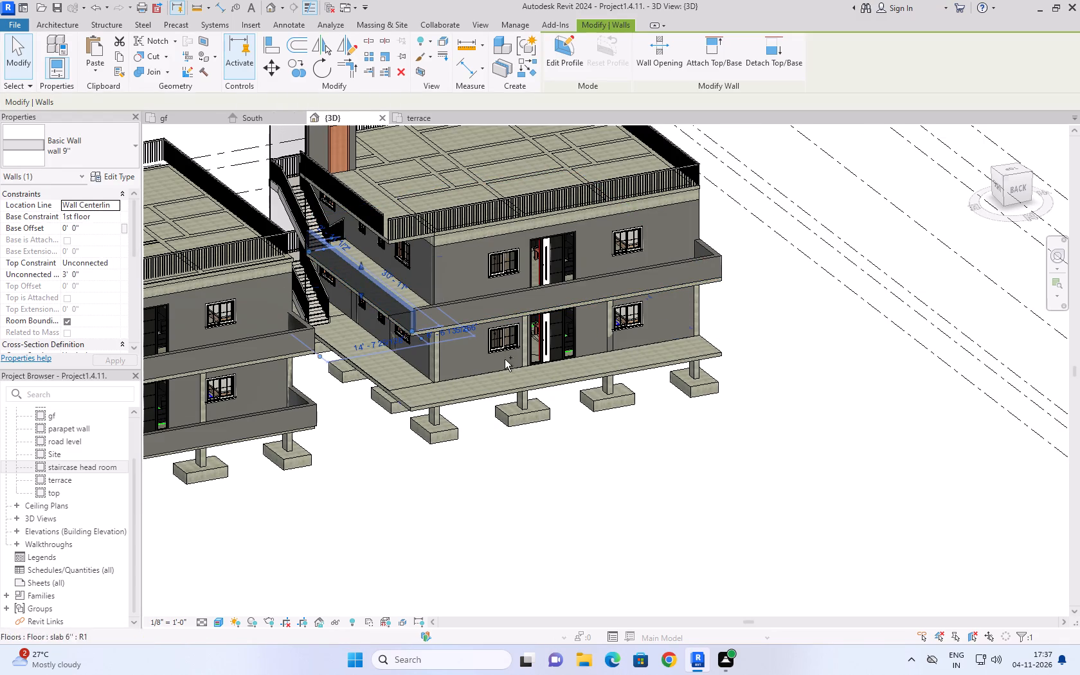
ctrl+click(534, 290)
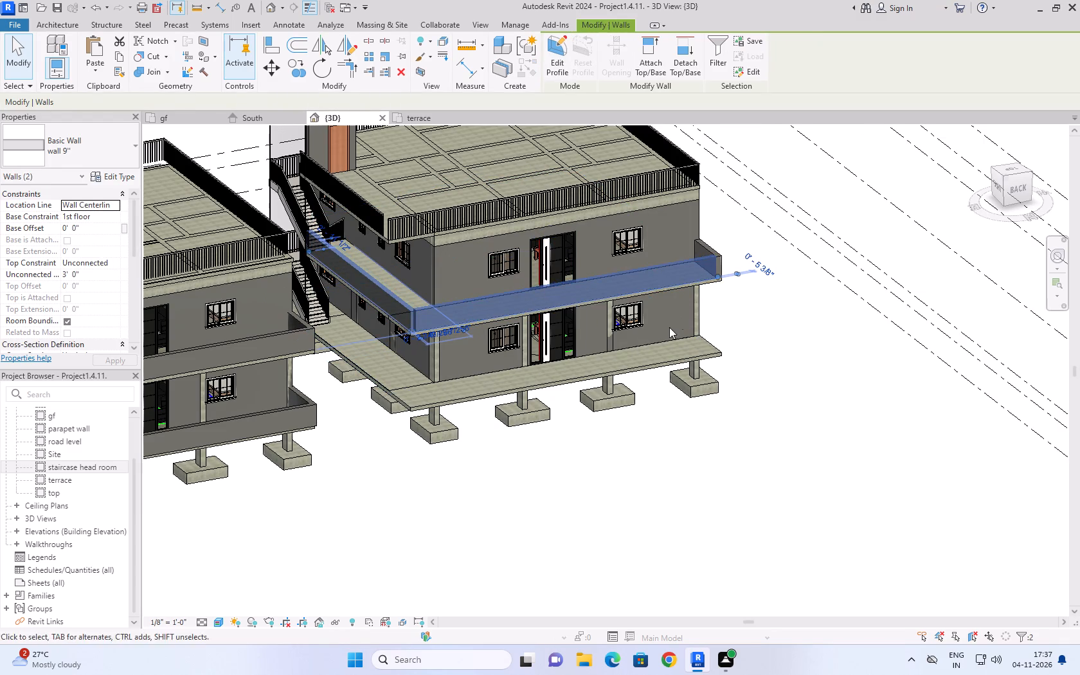
ctrl+click(712, 247)
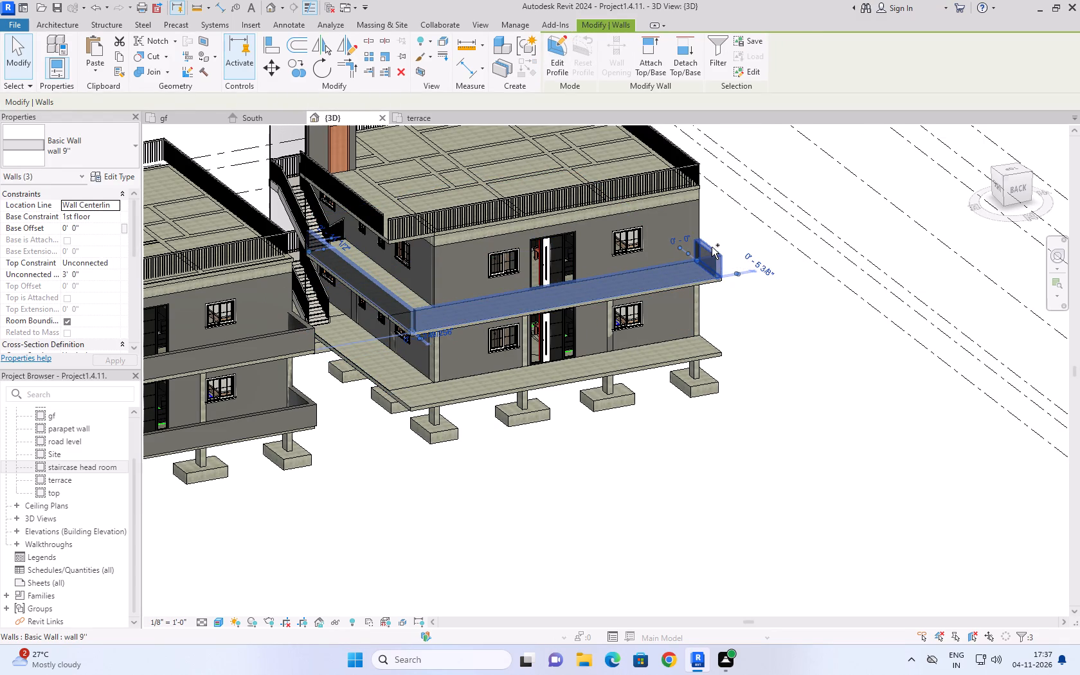
click(118, 214)
click(87, 246)
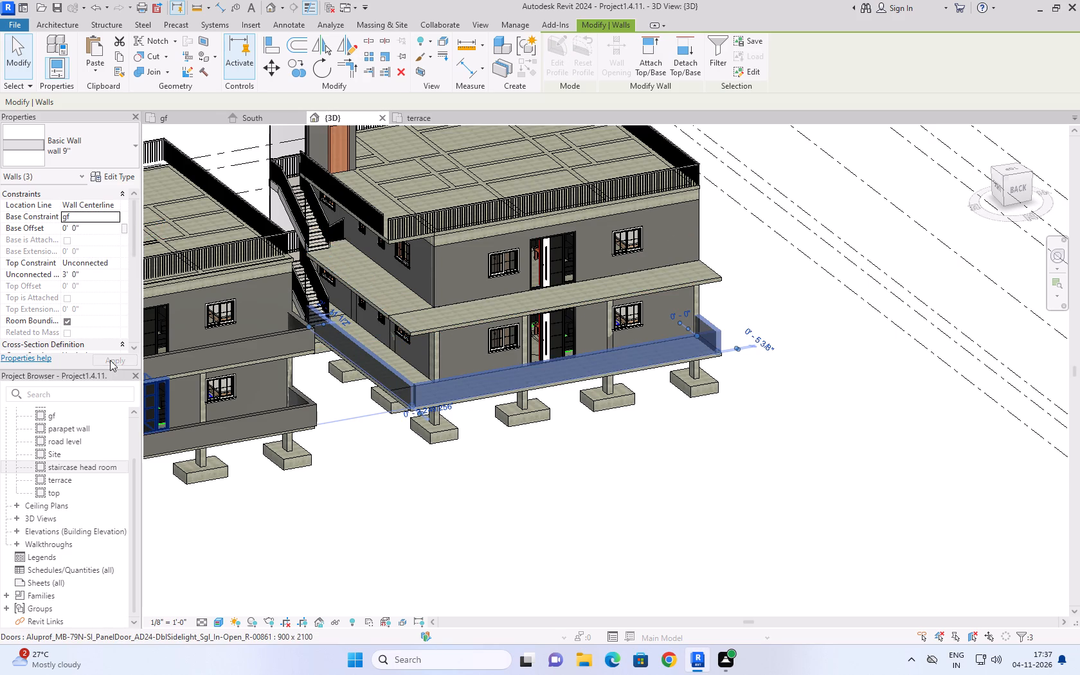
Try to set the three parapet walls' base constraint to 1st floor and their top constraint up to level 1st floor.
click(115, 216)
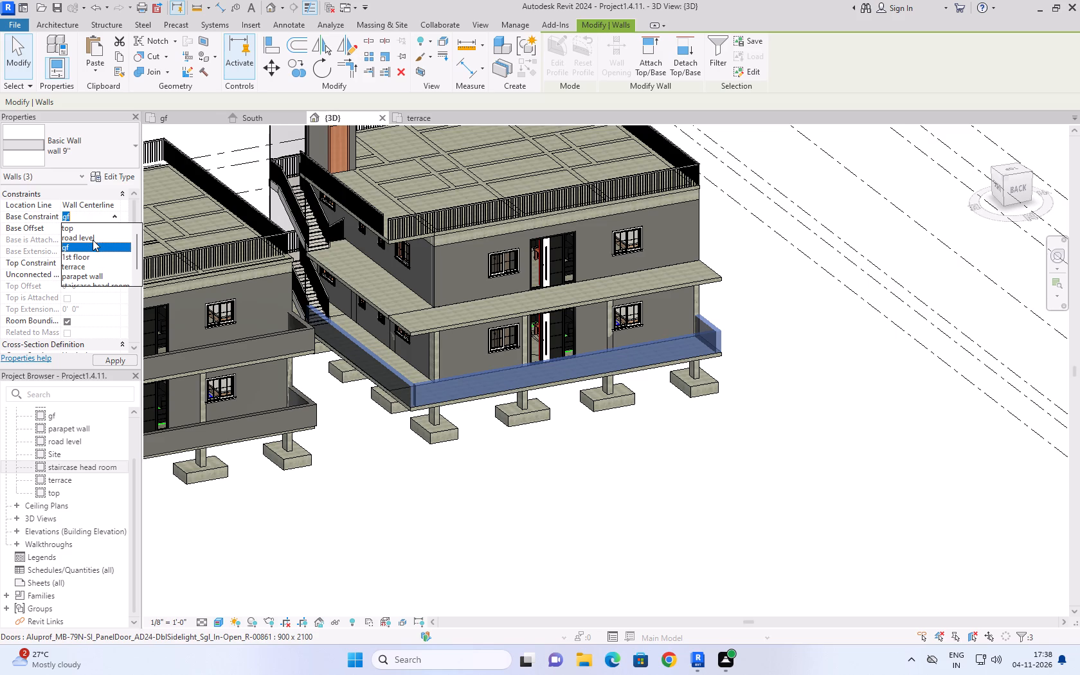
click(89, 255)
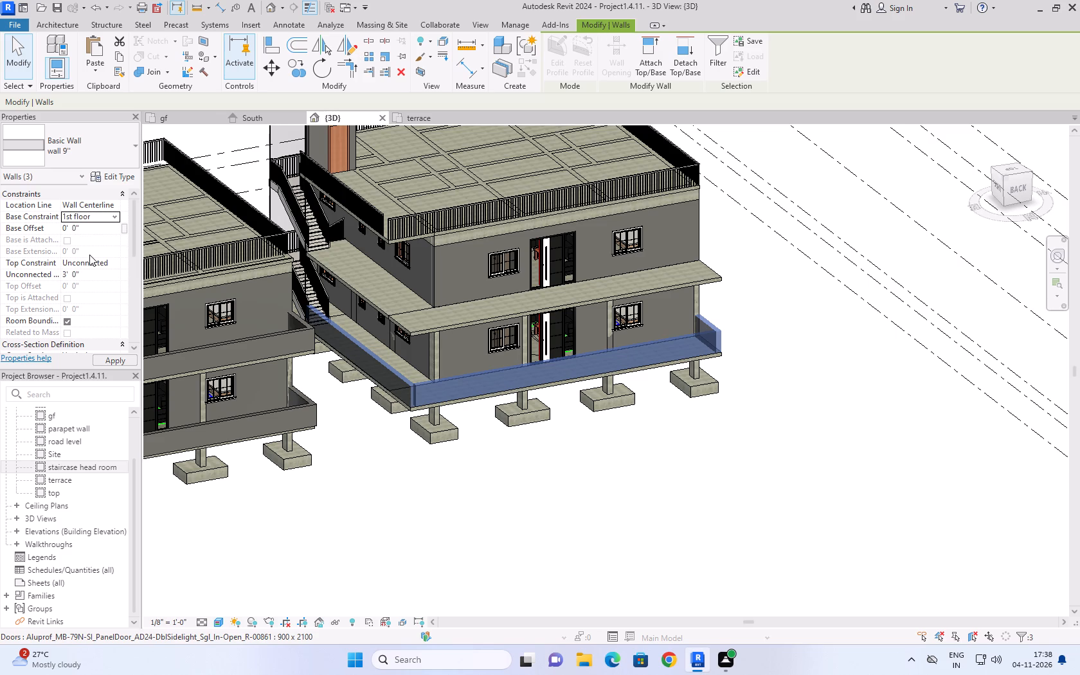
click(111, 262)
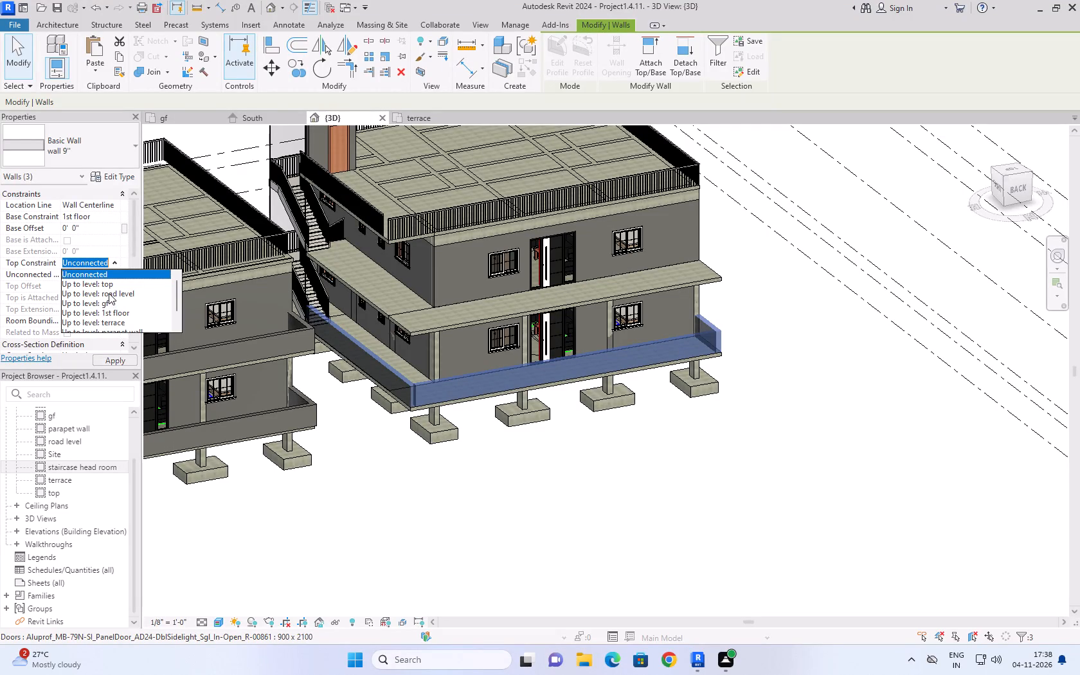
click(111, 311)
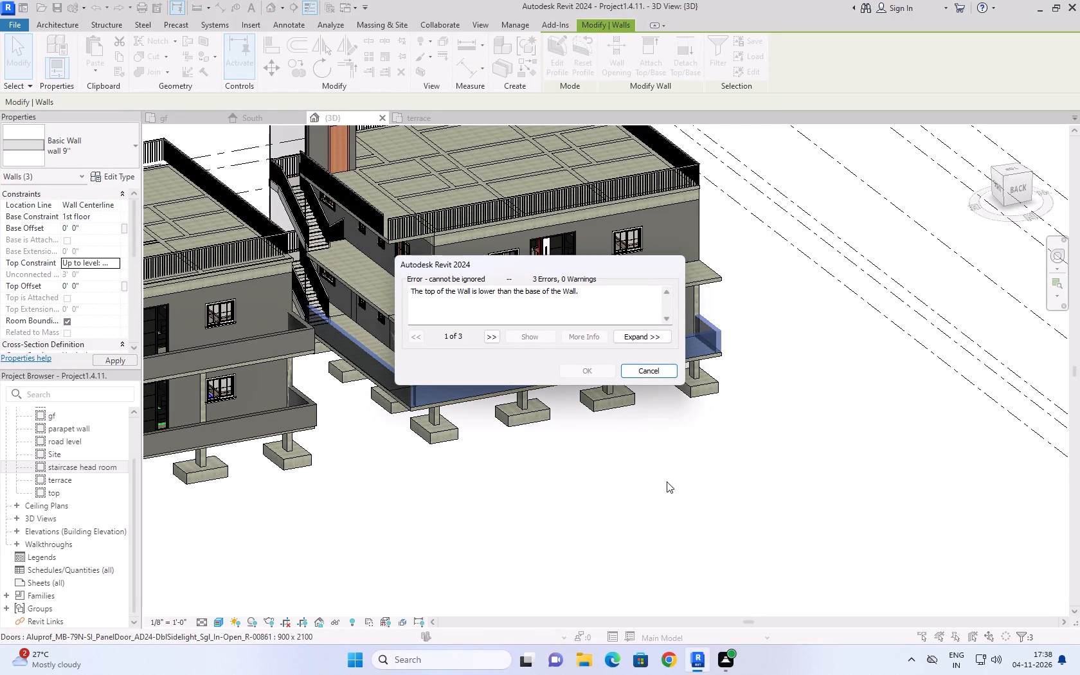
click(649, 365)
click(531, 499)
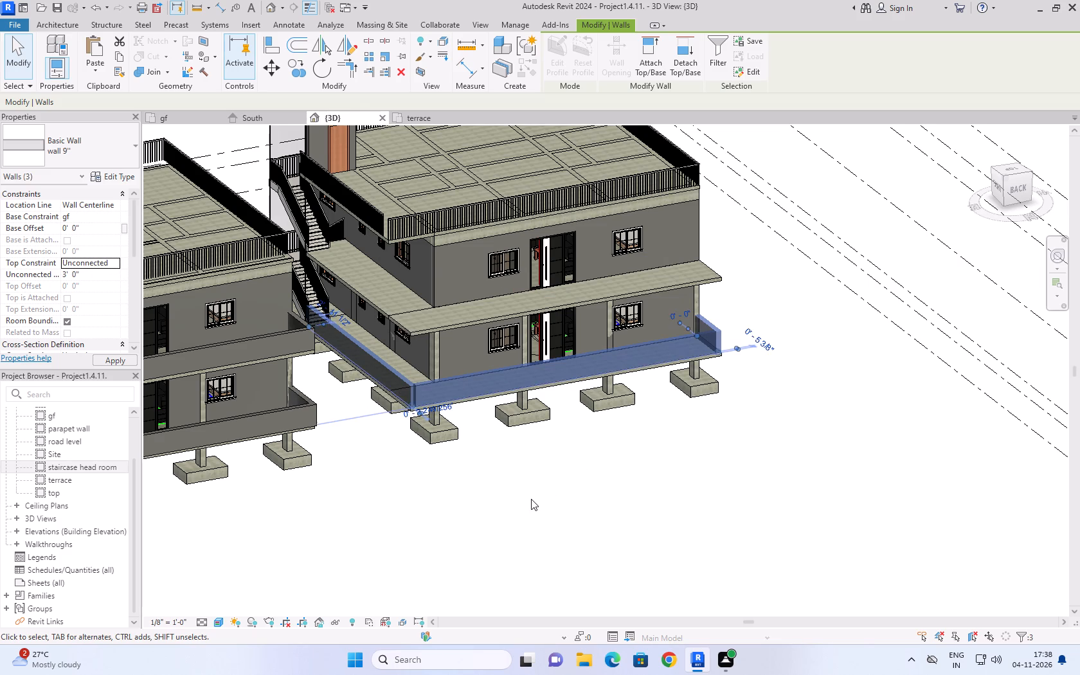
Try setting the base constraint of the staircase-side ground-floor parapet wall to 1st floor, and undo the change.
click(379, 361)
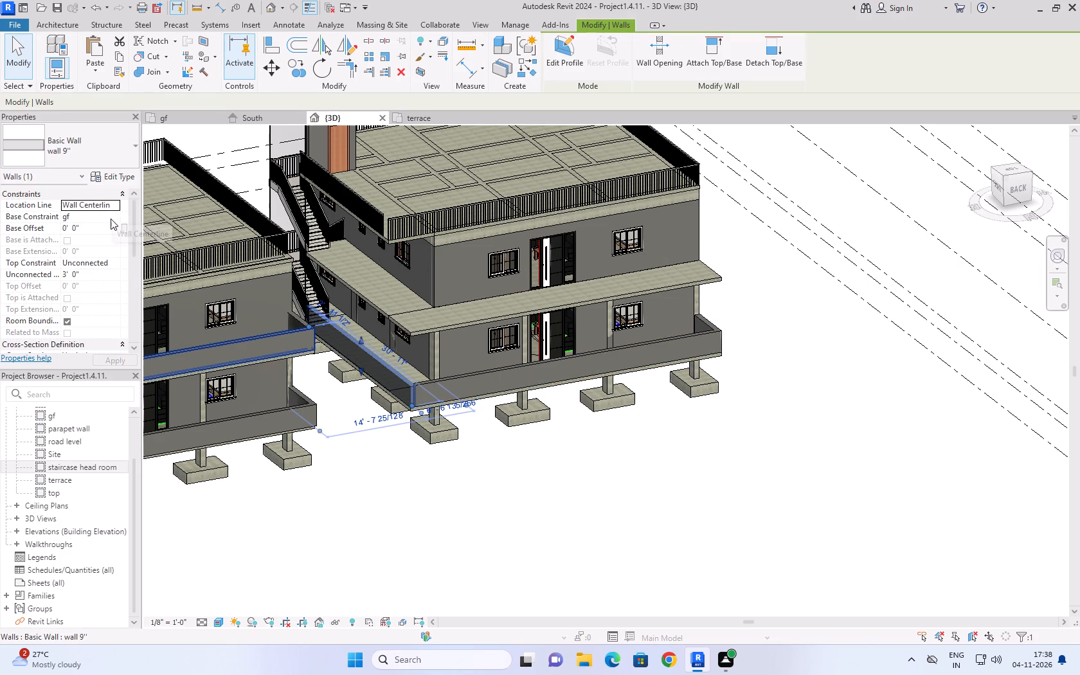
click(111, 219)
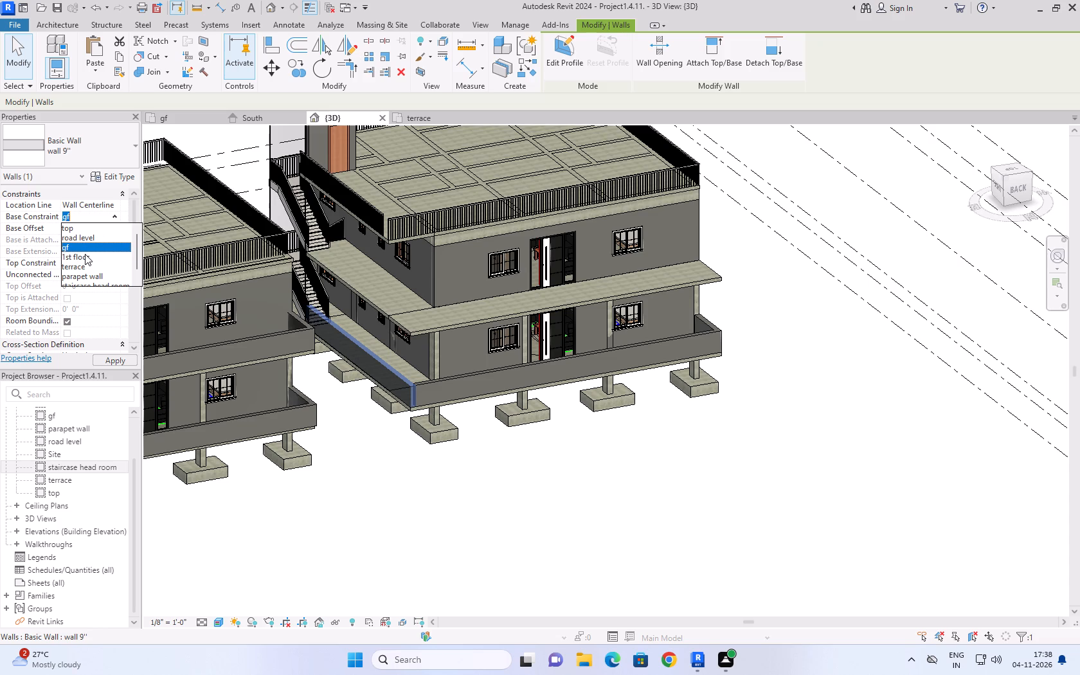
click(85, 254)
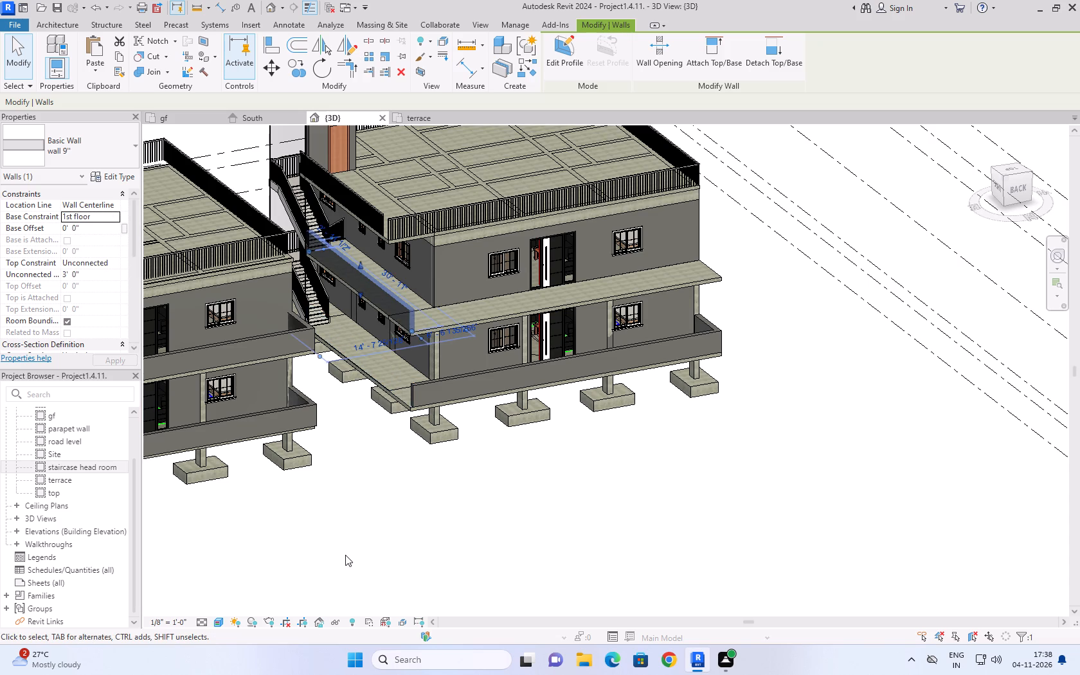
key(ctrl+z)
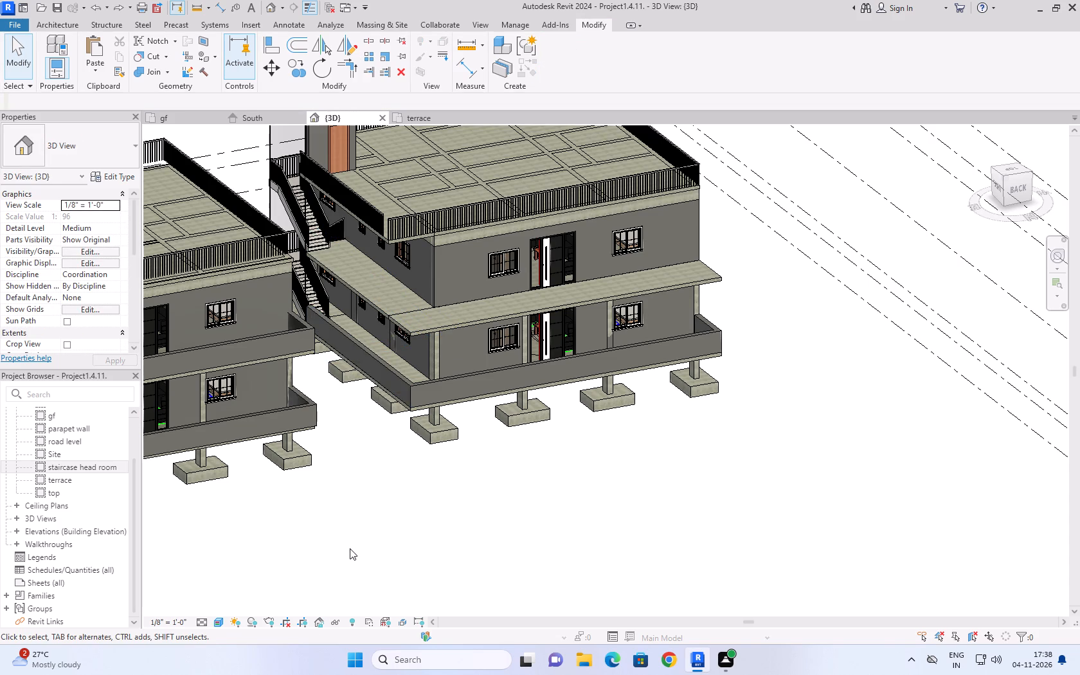
Copy the western building's three ground-floor parapet walls and paste them aligned to the 1st floor level.
click(357, 525)
click(374, 361)
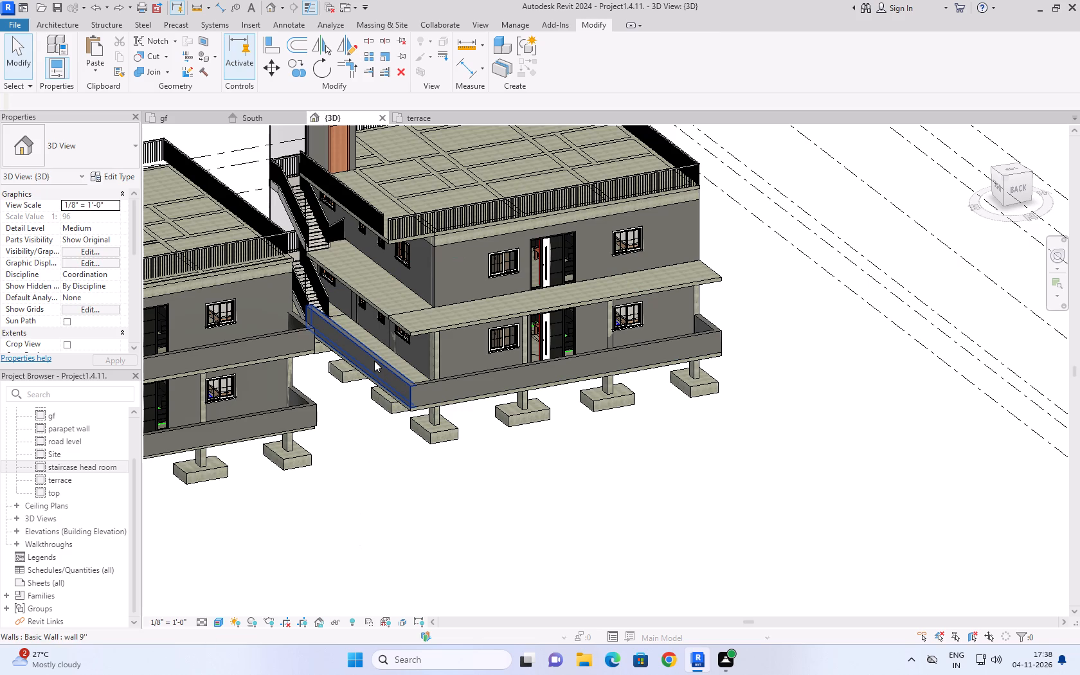
ctrl+click(531, 363)
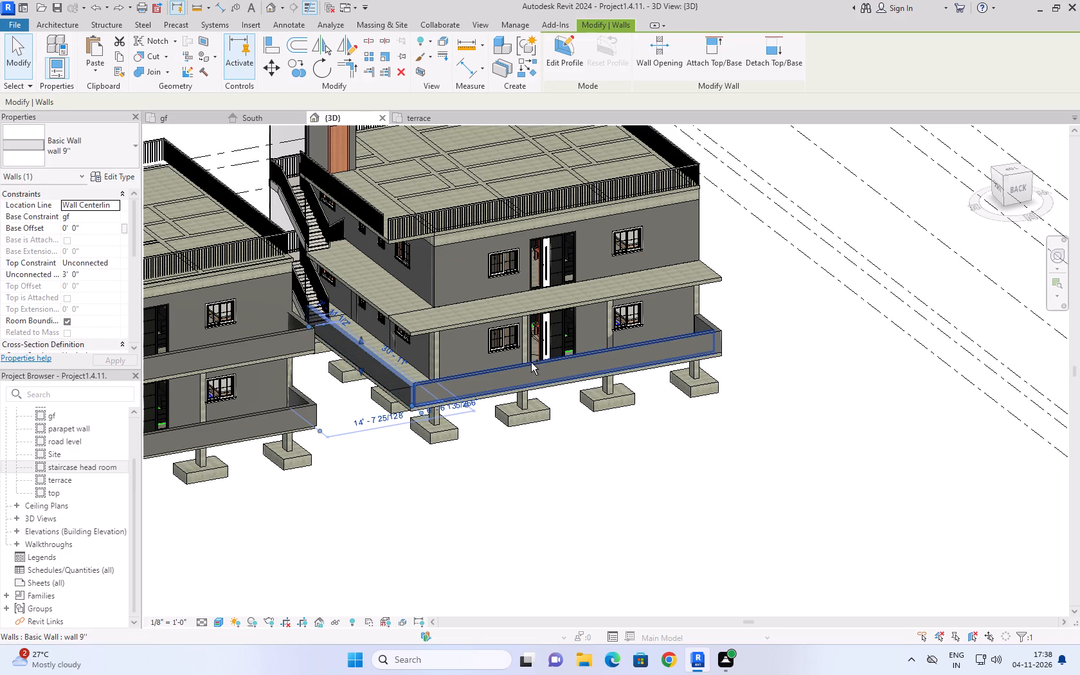
ctrl+click(708, 321)
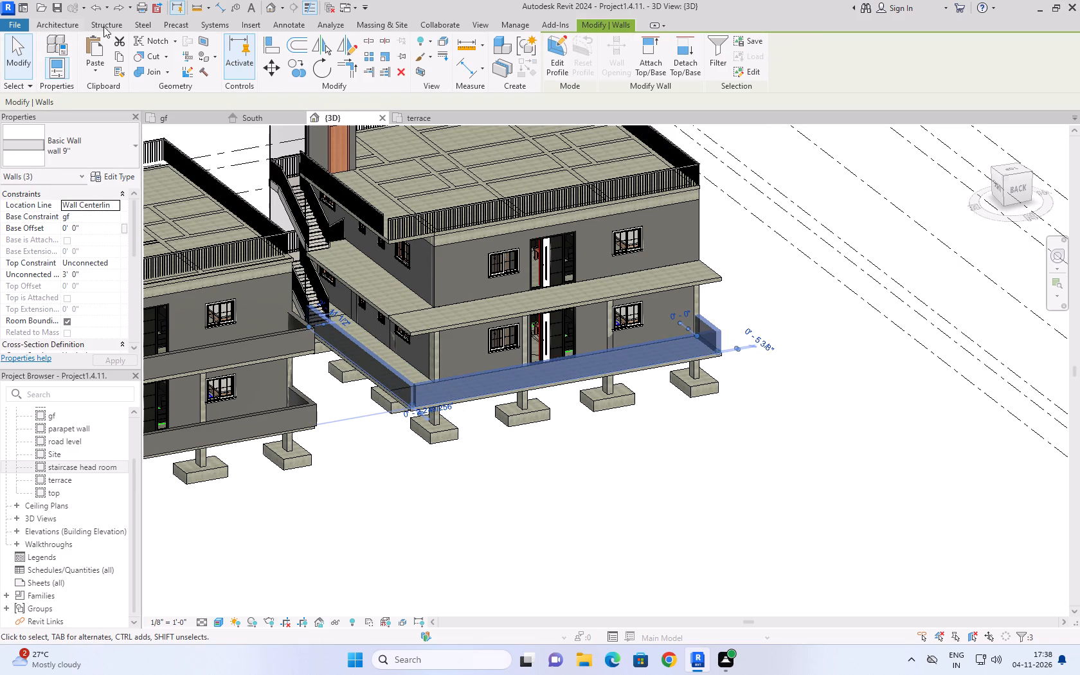
click(116, 53)
click(100, 69)
click(115, 116)
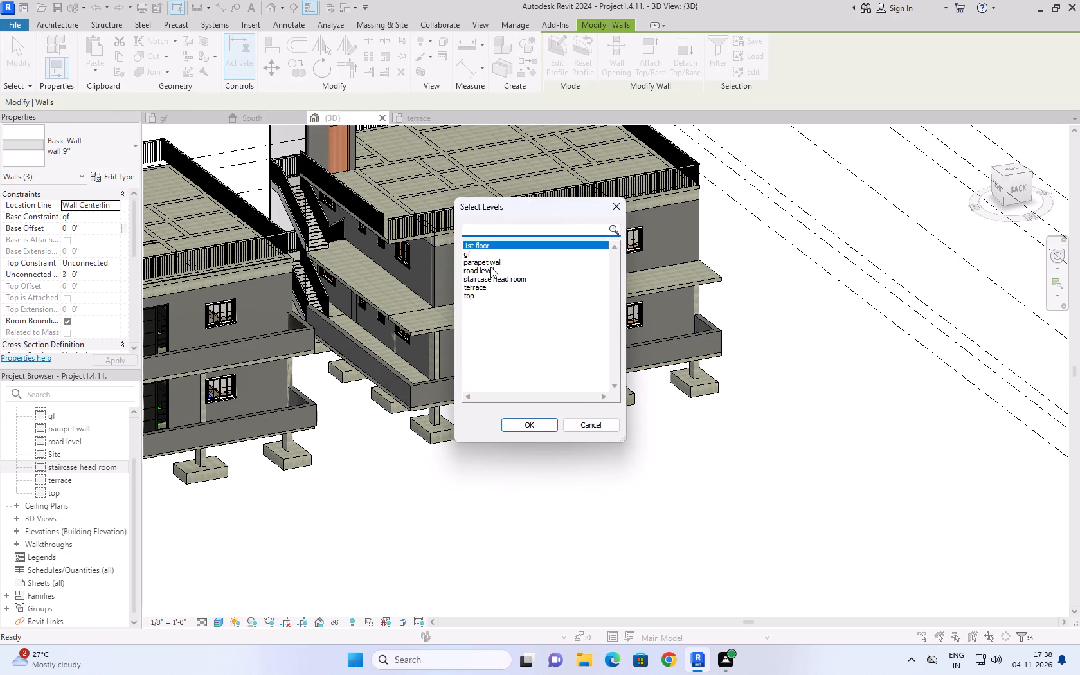
click(515, 419)
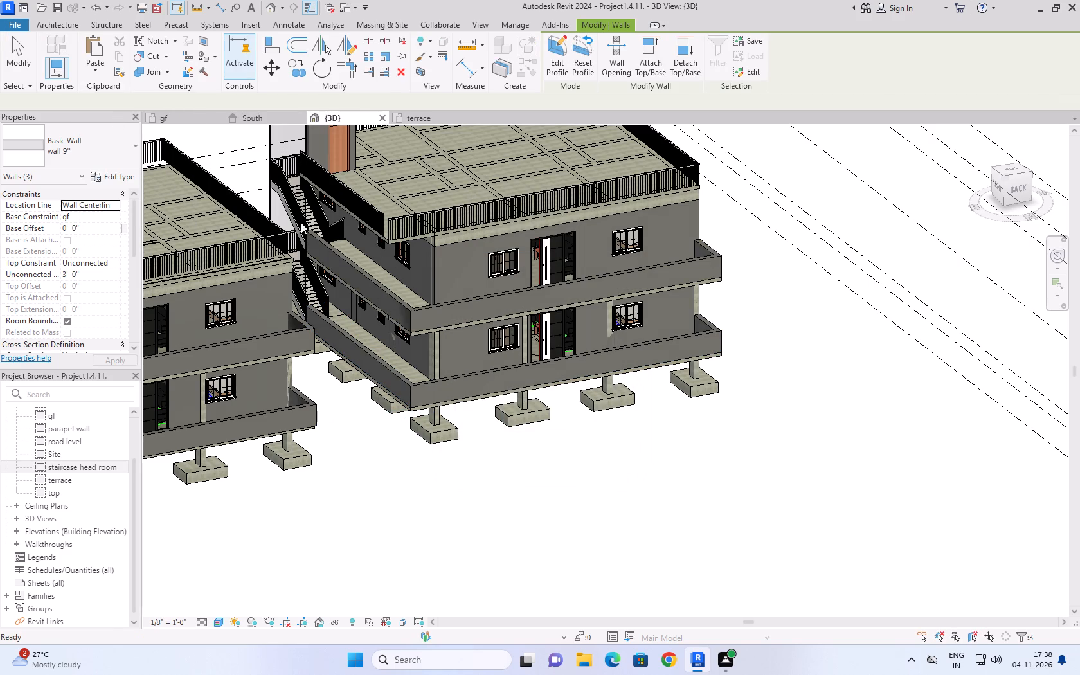
click(526, 526)
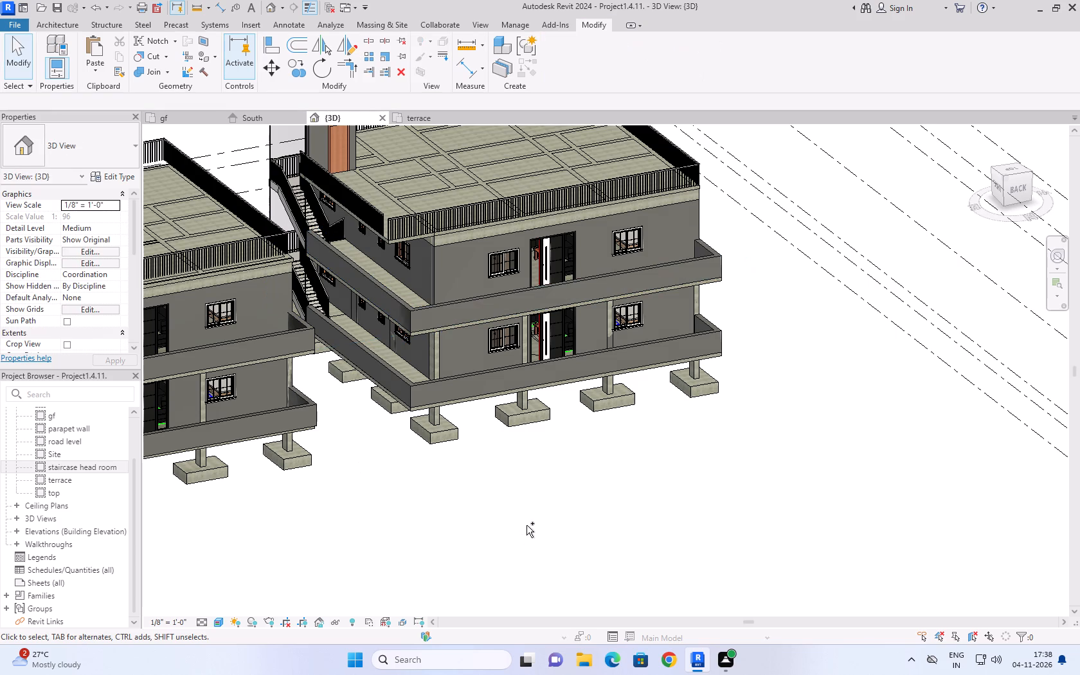
Save the project.
key(ctrl+s)
key(ctrl+s)
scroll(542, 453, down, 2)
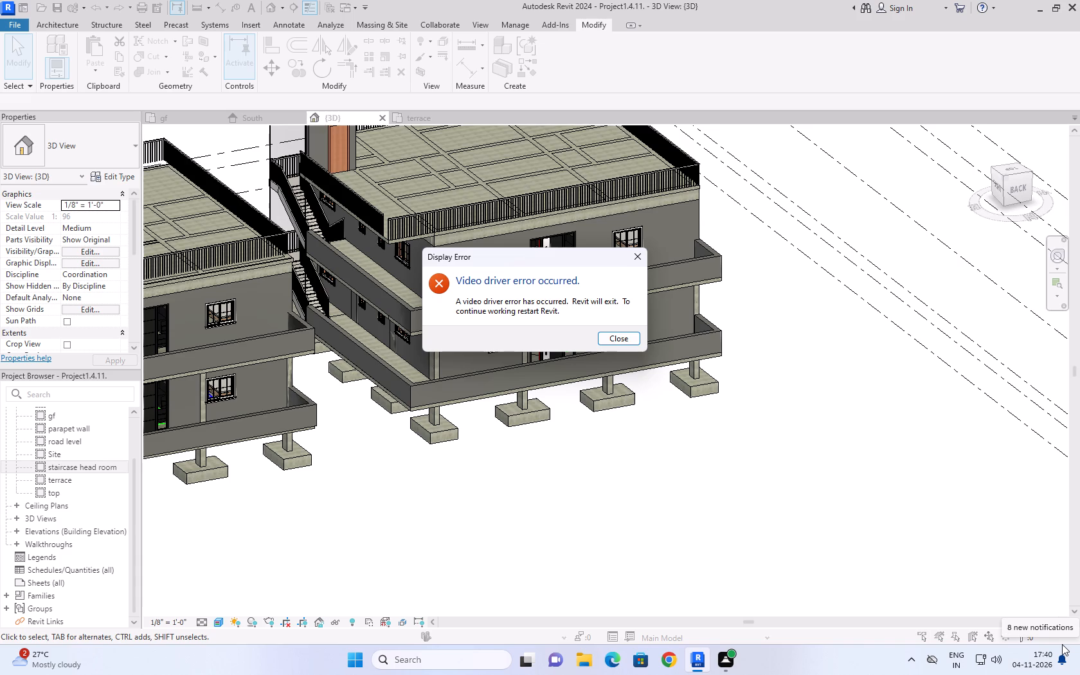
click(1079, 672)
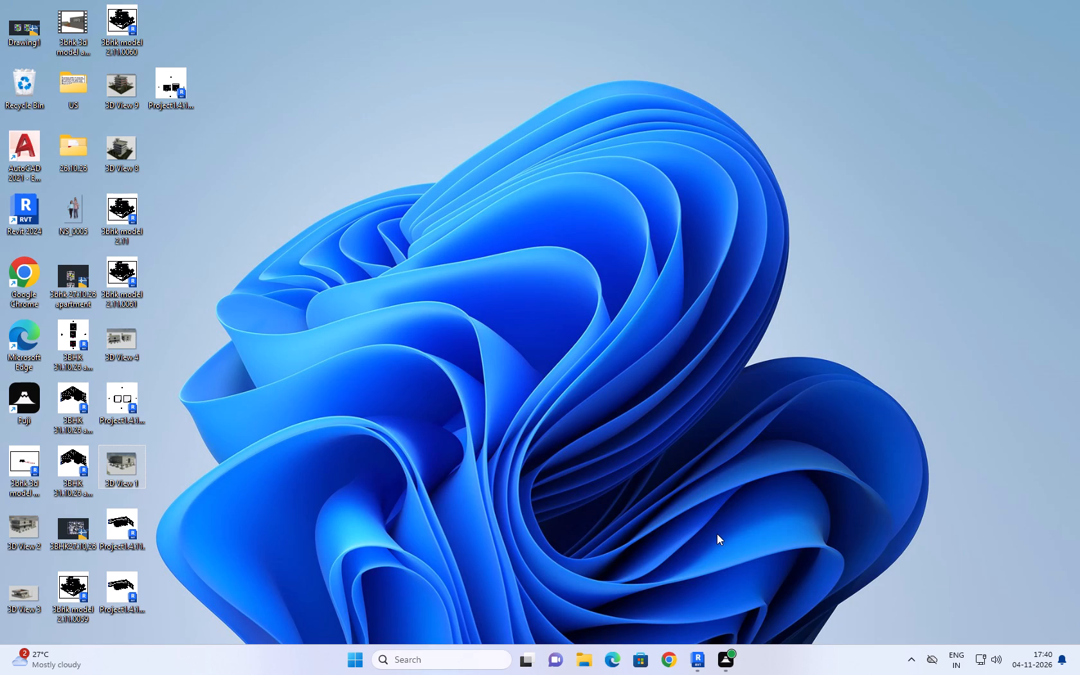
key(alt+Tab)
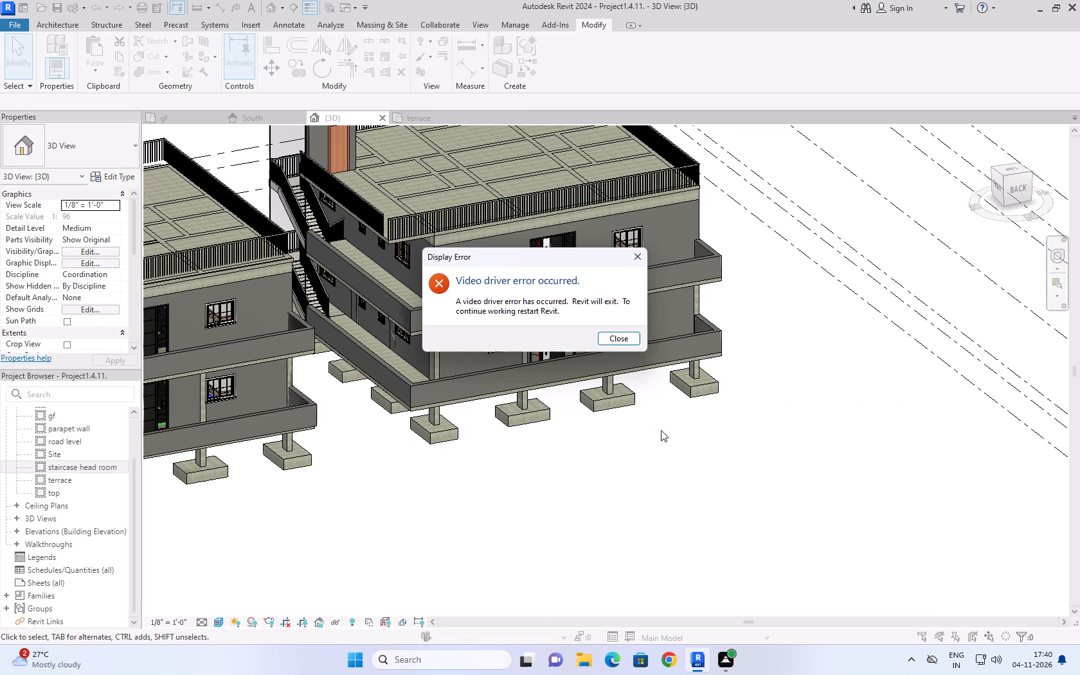
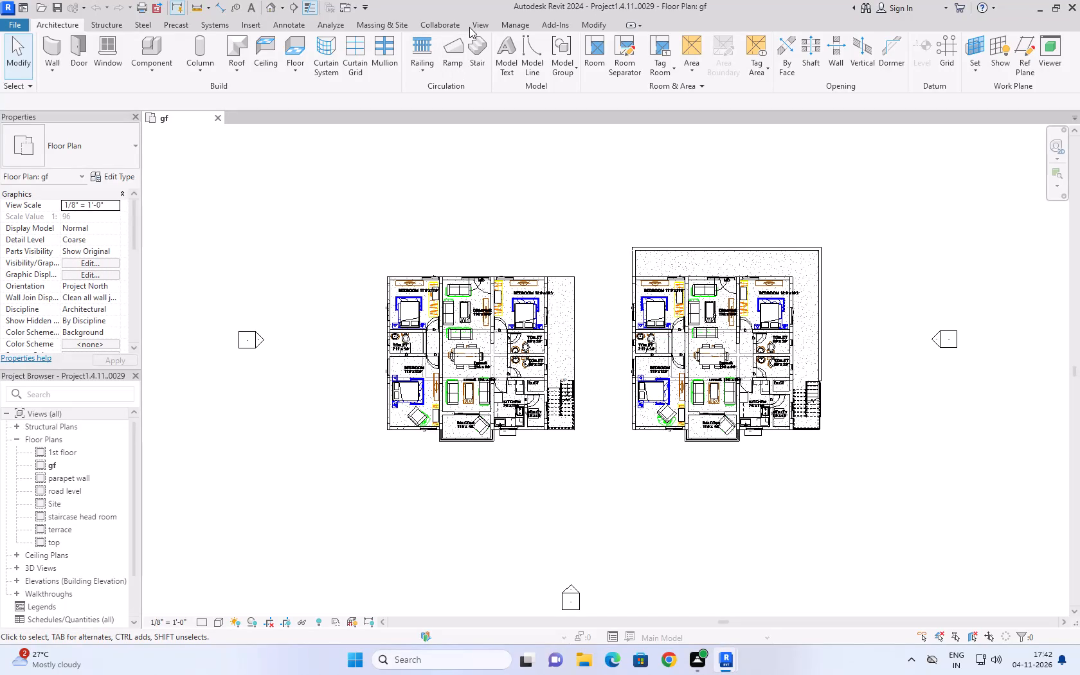
In 3D, edit the western building's gf slab boundary, moving its rear edge outward in line with the eastern building's rear parapet.
click(402, 68)
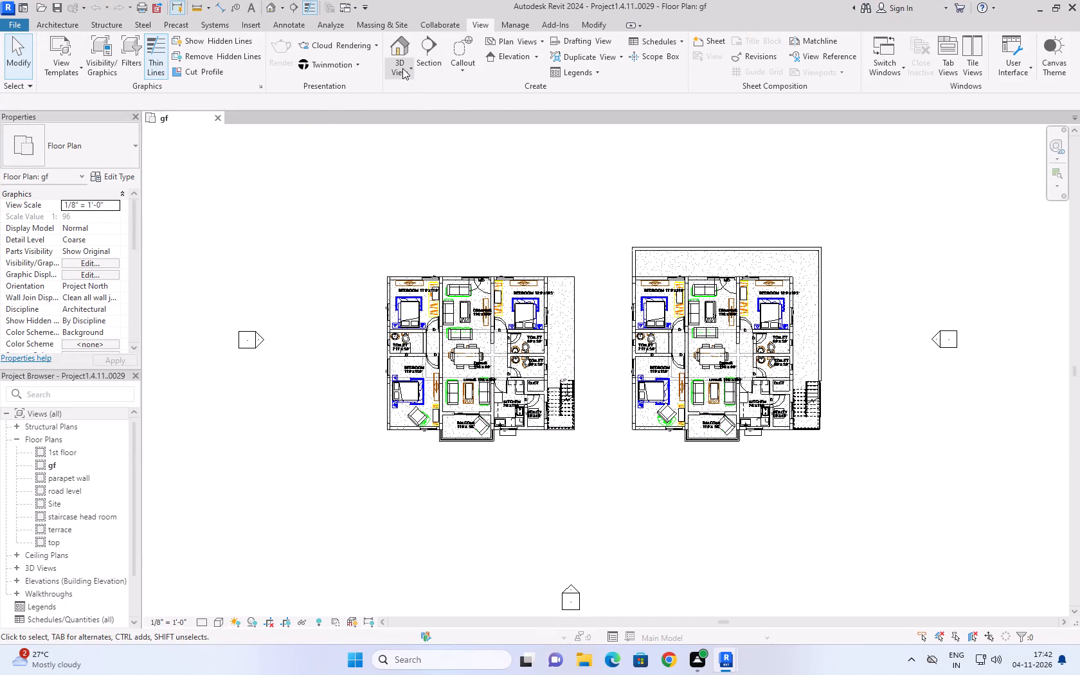
click(414, 93)
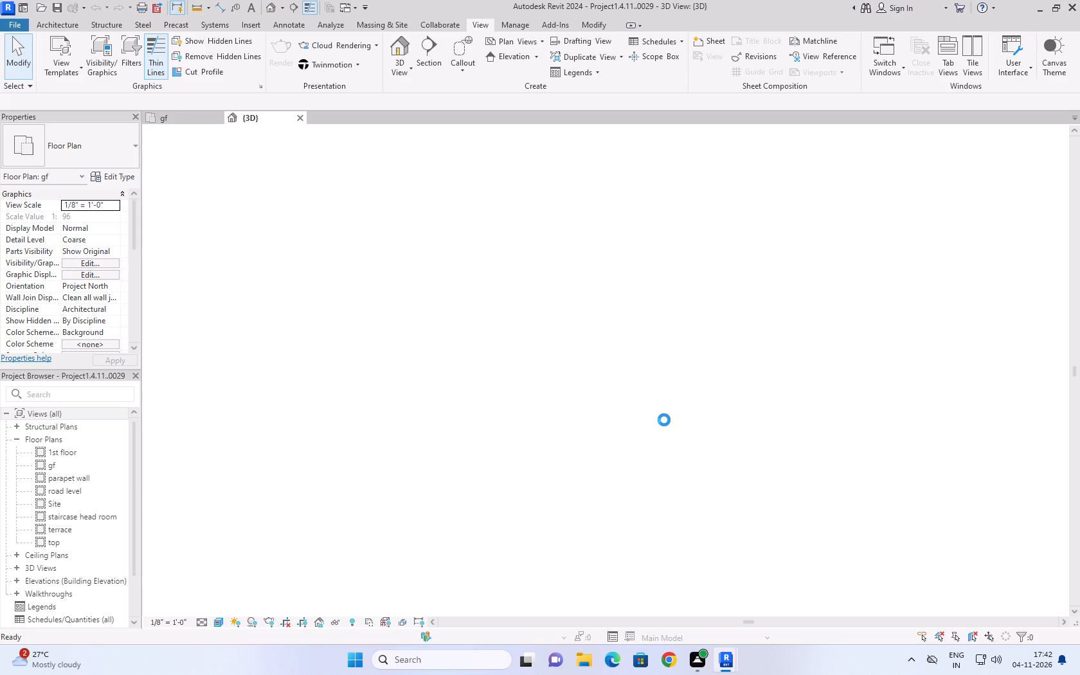
scroll(710, 507, up, 2)
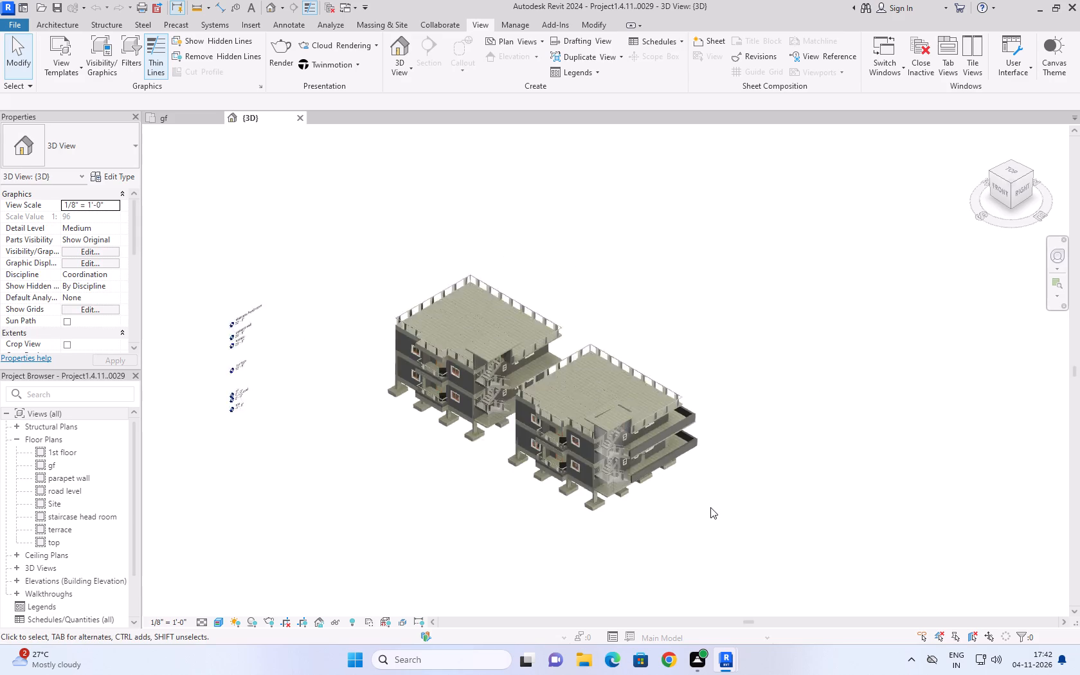
scroll(710, 507, up, 1)
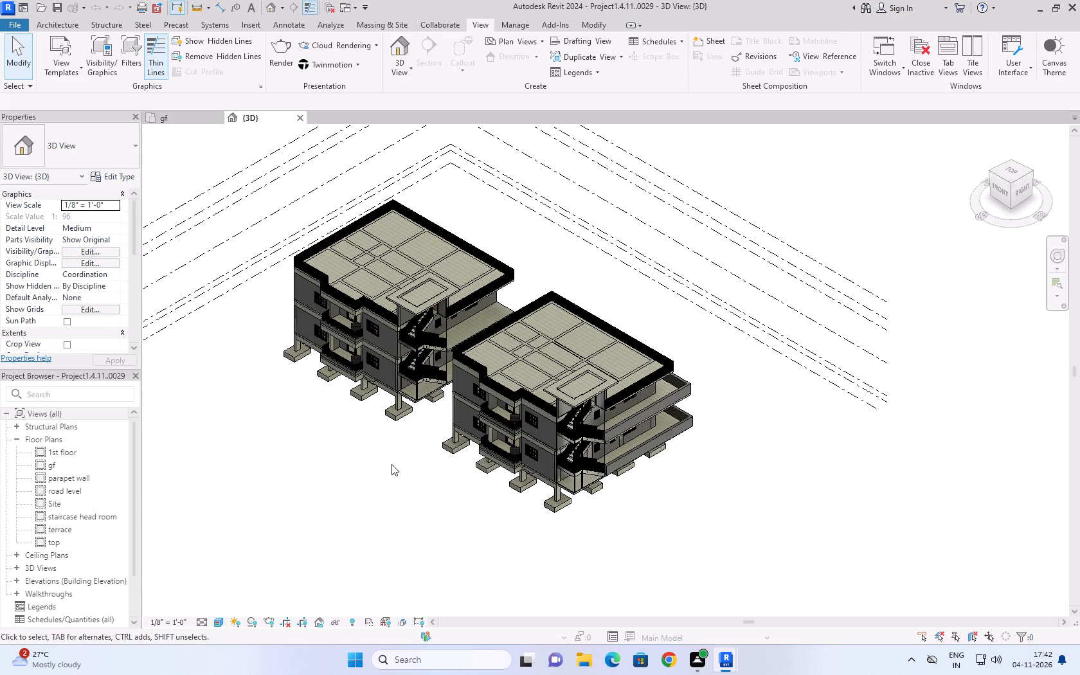
shift+middle_drag(381, 467, 80, 396)
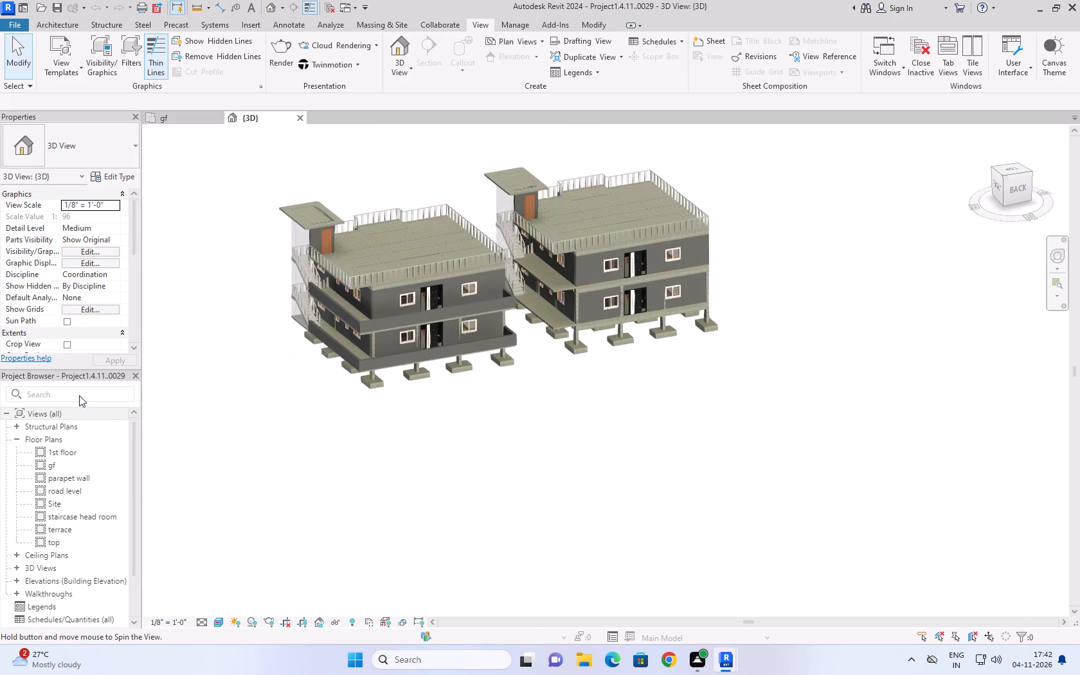
shift+middle_drag(729, 462, 694, 450)
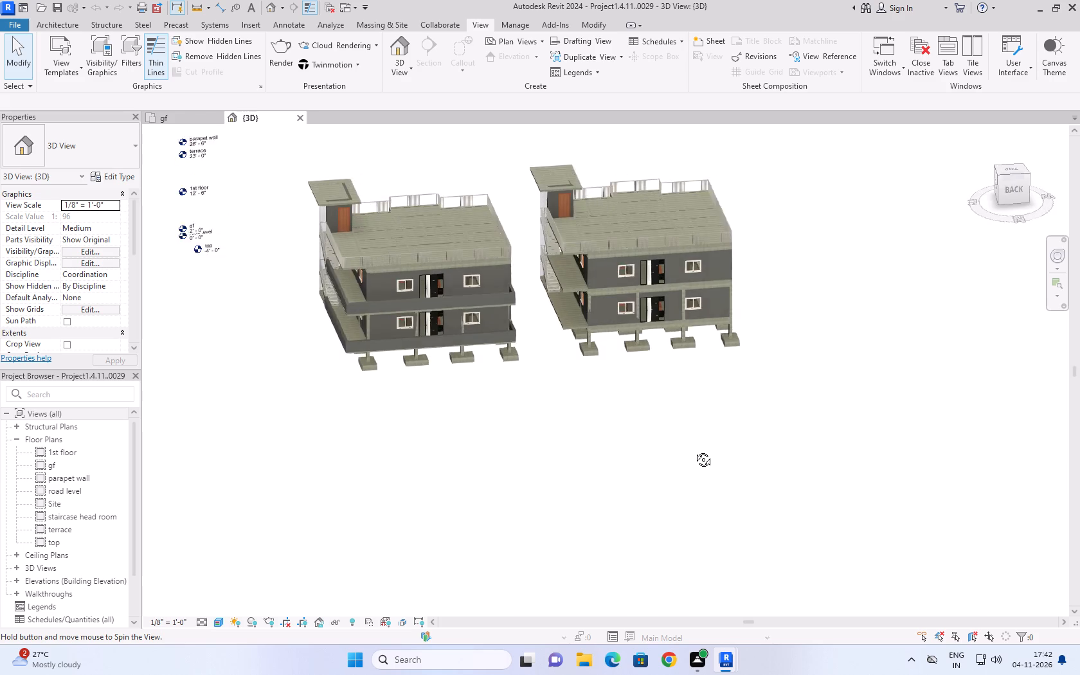
shift+middle_drag(694, 450, 696, 441)
scroll(636, 399, up, 1)
middle_drag(635, 396, 580, 539)
scroll(503, 510, up, 2)
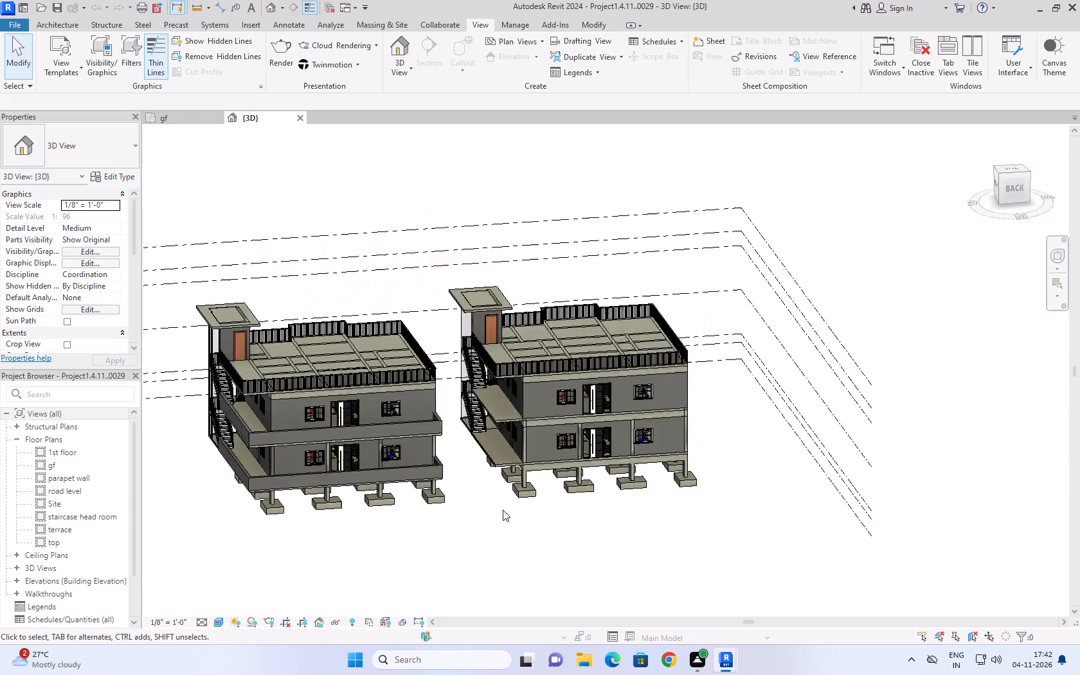
scroll(503, 510, up, 2)
click(503, 424)
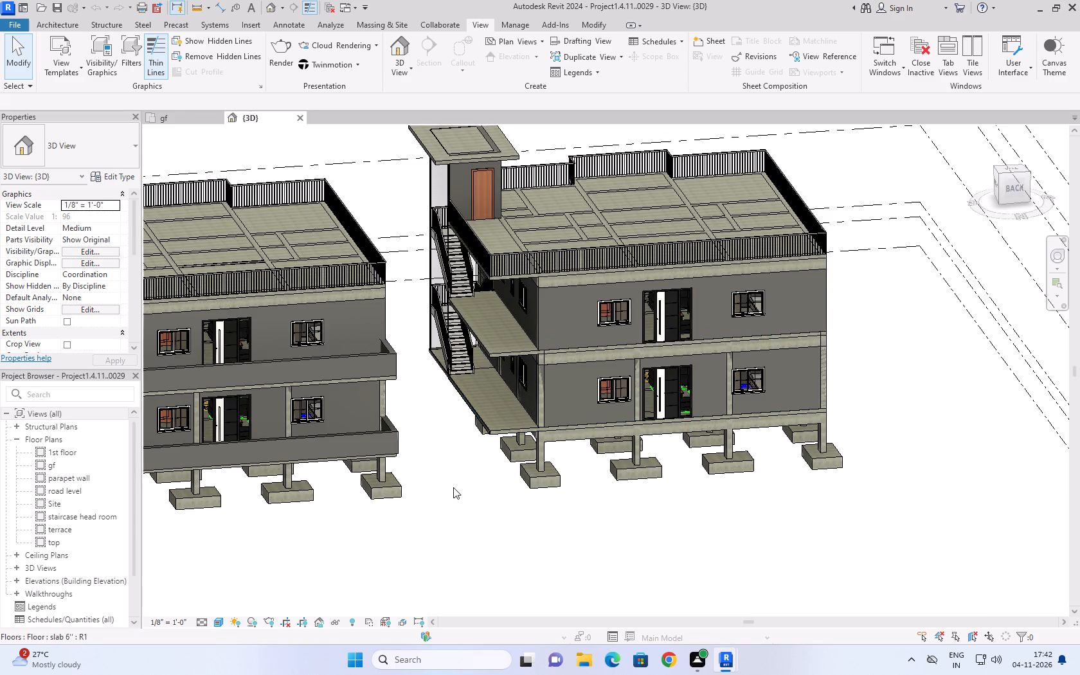
click(453, 487)
click(499, 431)
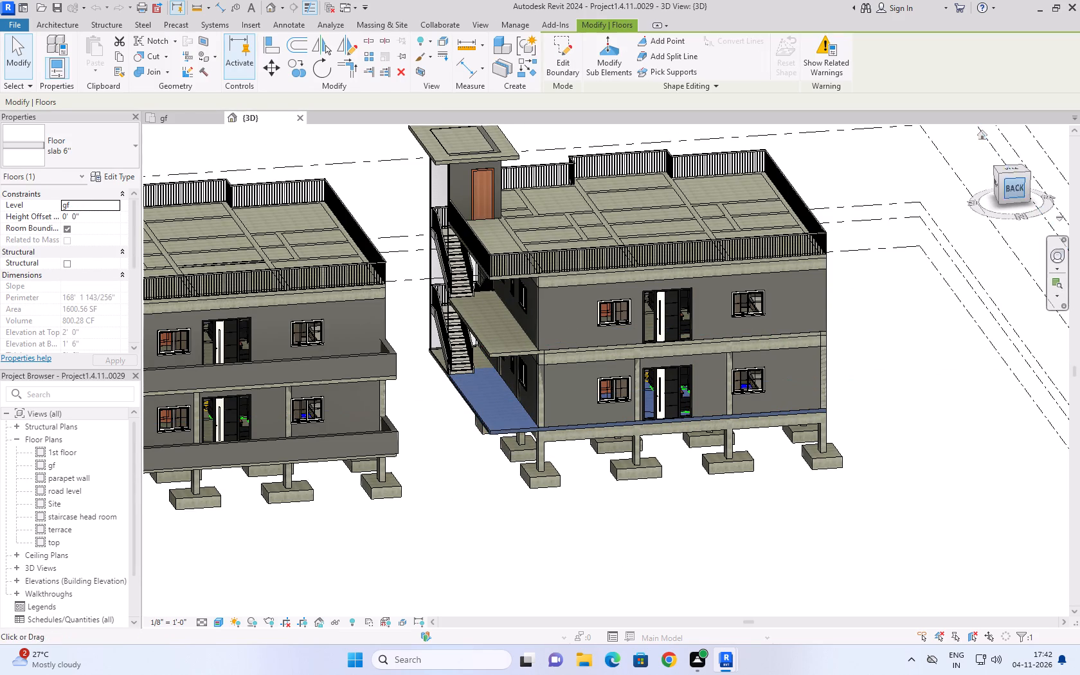
click(1014, 169)
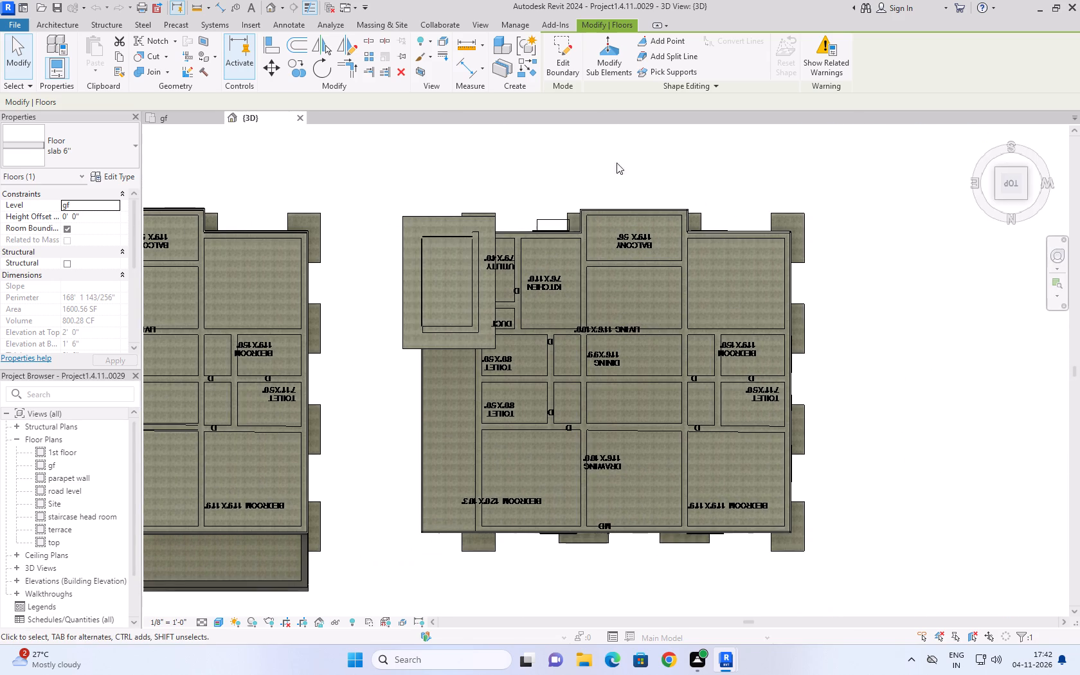
click(569, 65)
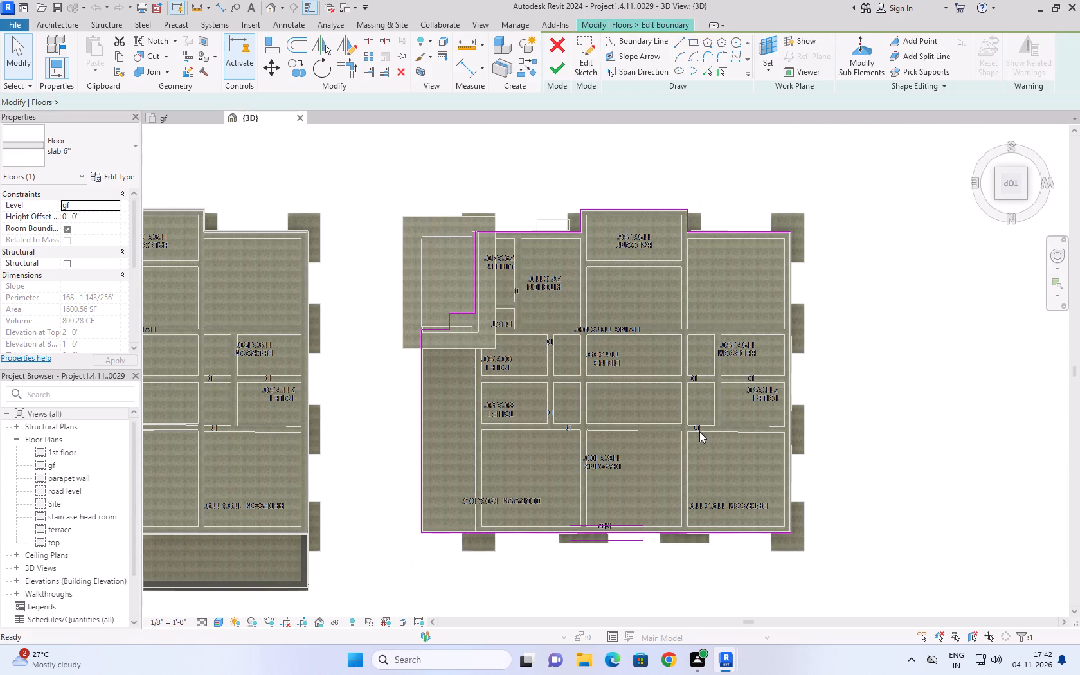
scroll(676, 462, down, 4)
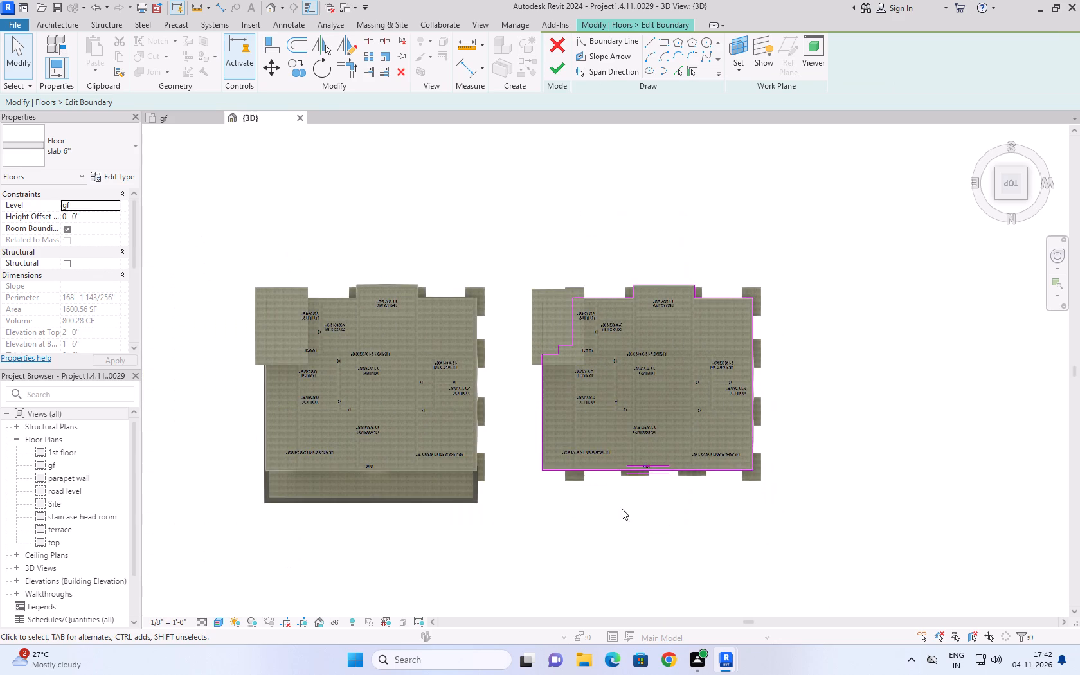
scroll(616, 510, up, 4)
drag(593, 440, 590, 465)
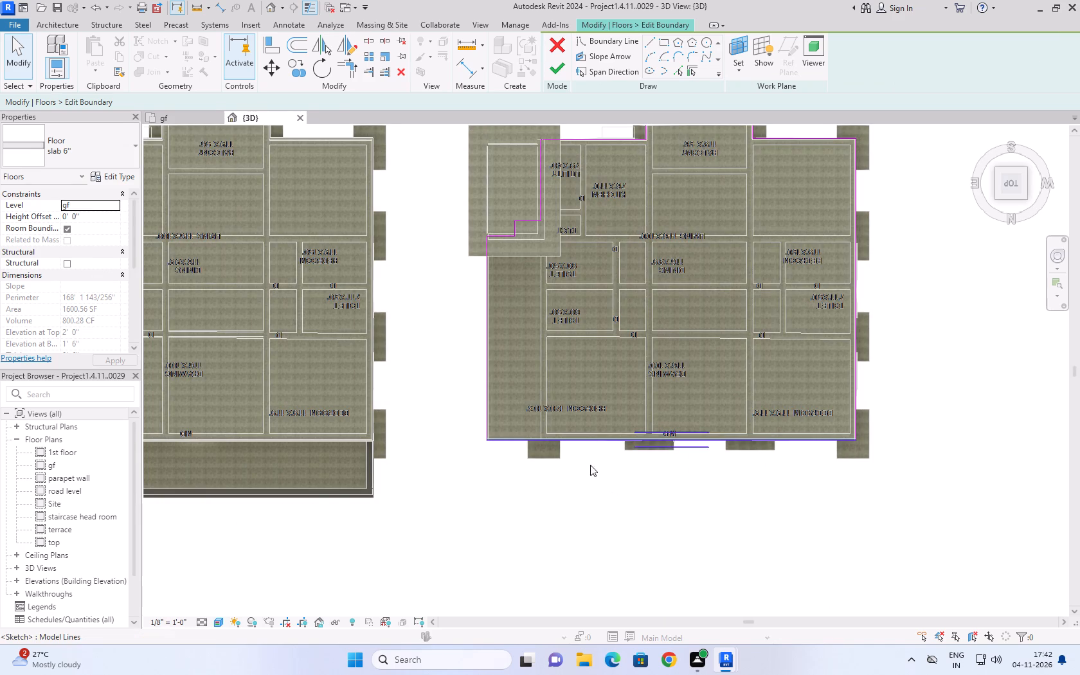
drag(590, 465, 586, 497)
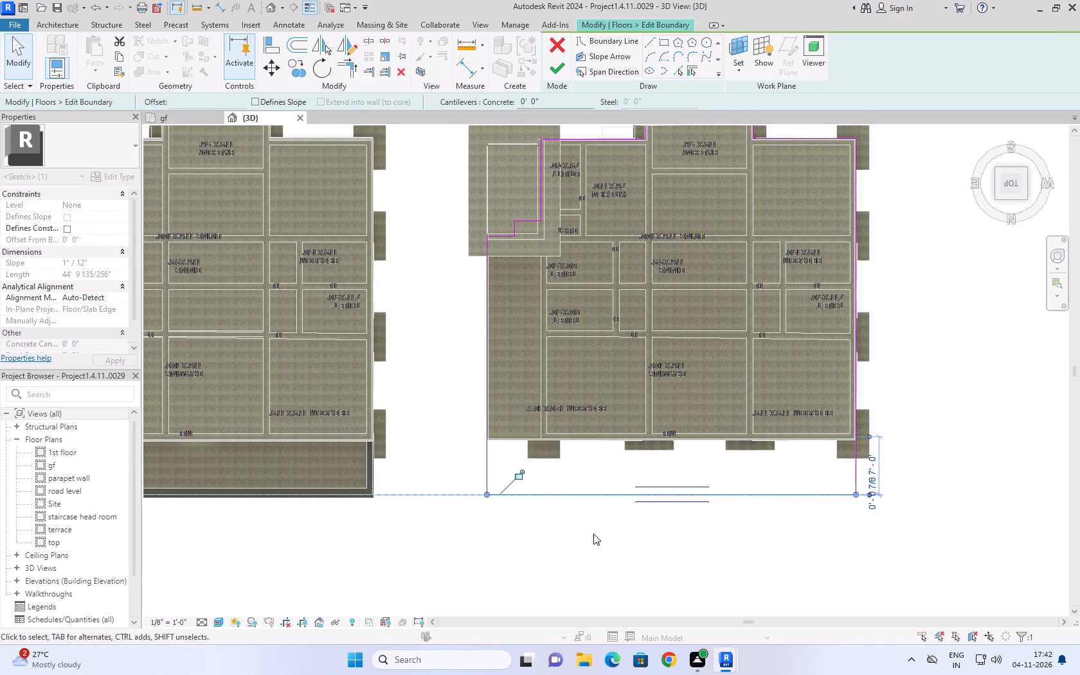
click(555, 69)
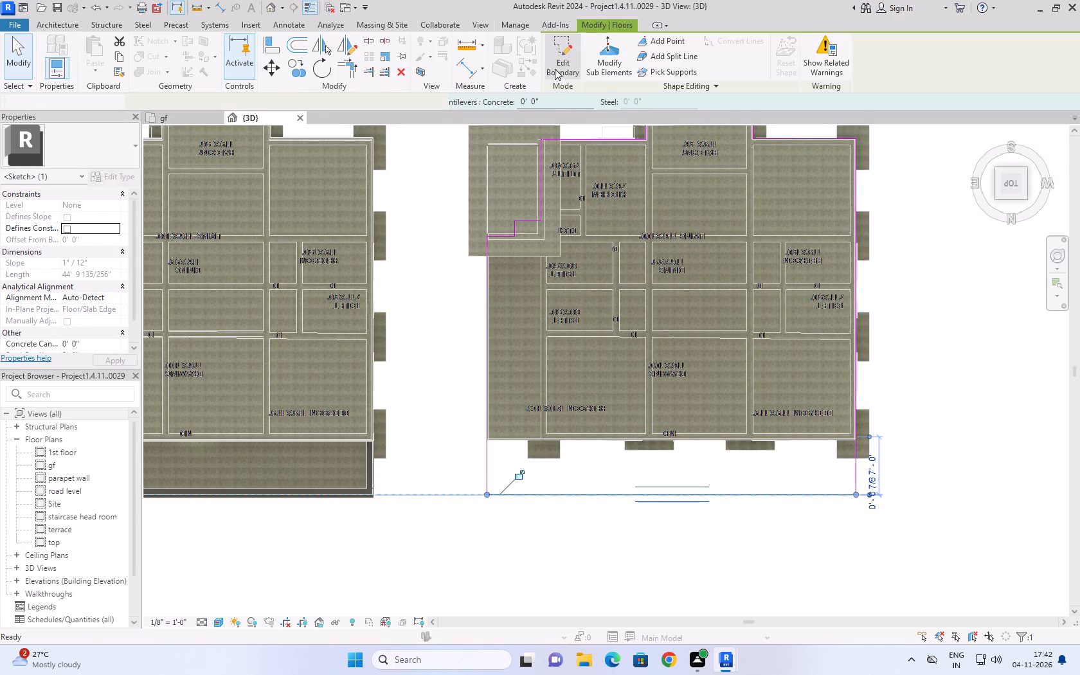
click(577, 552)
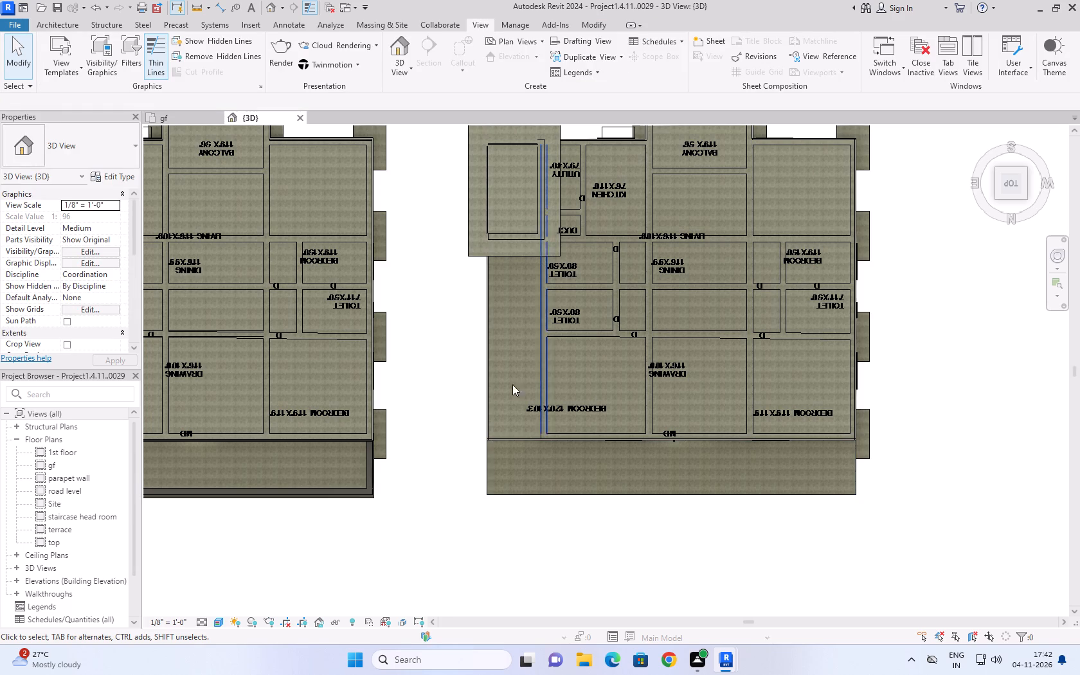
Edit the western building's 1st-floor slab boundary, moving its rear edge outward about 6'-7 1/2" to match the extended slab below.
click(175, 114)
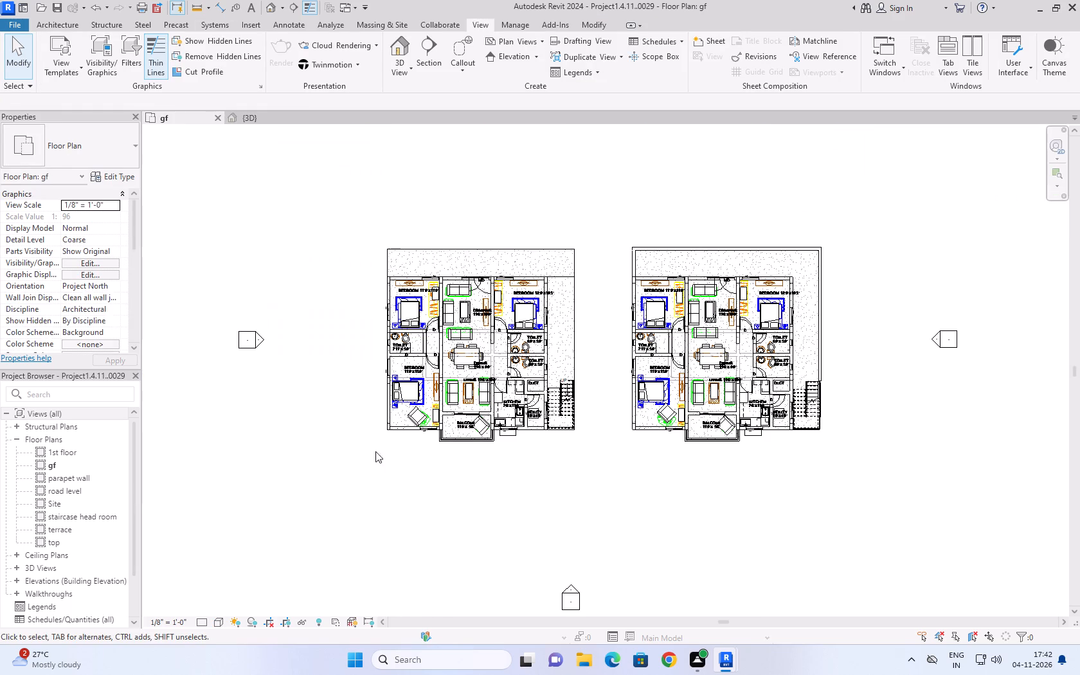
click(262, 120)
click(983, 141)
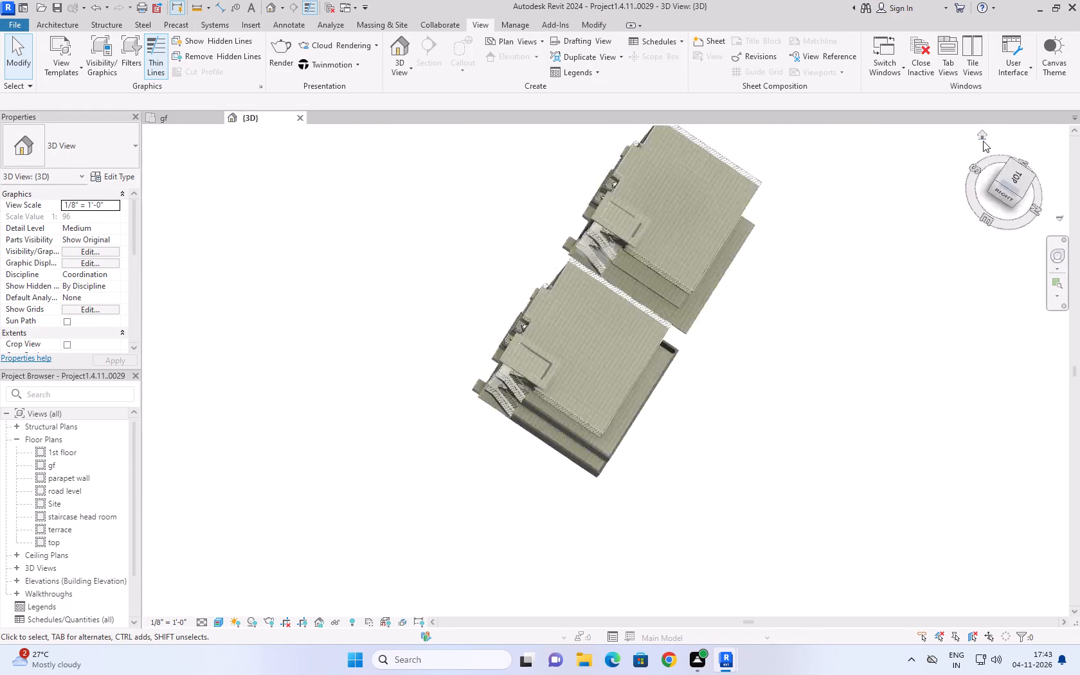
scroll(602, 365, up, 10)
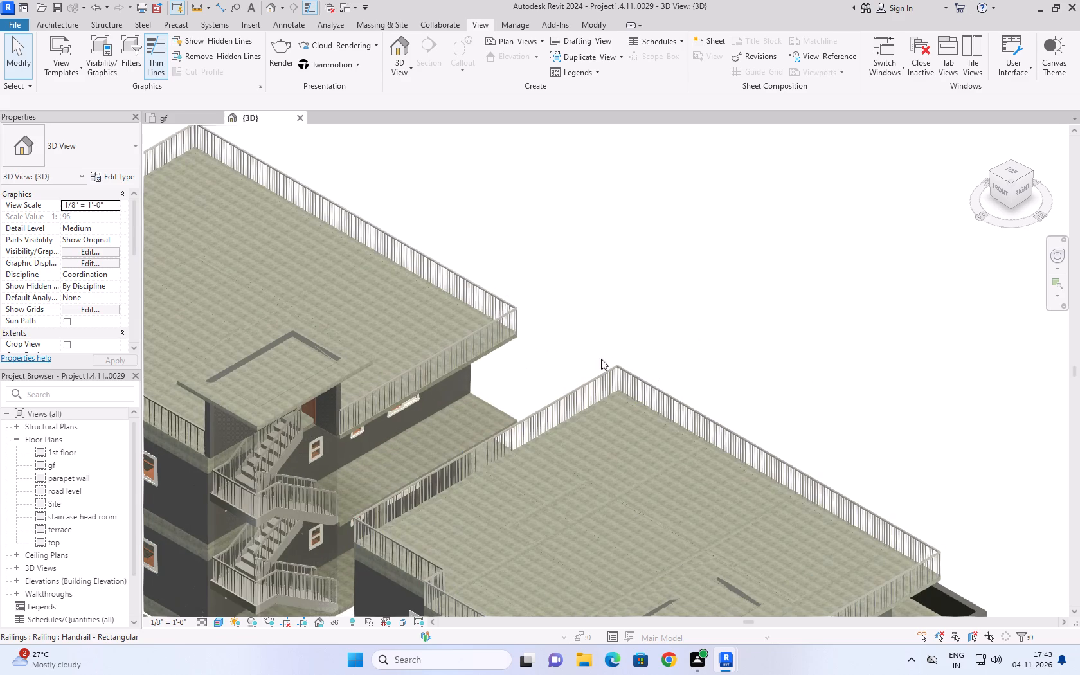
click(495, 411)
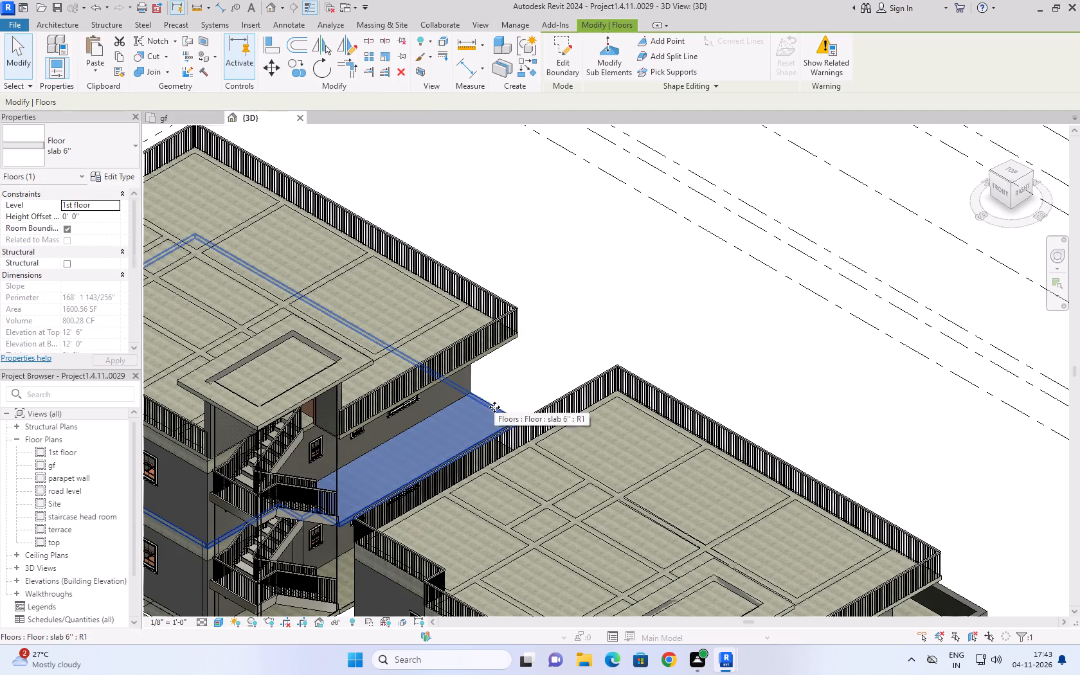
click(579, 61)
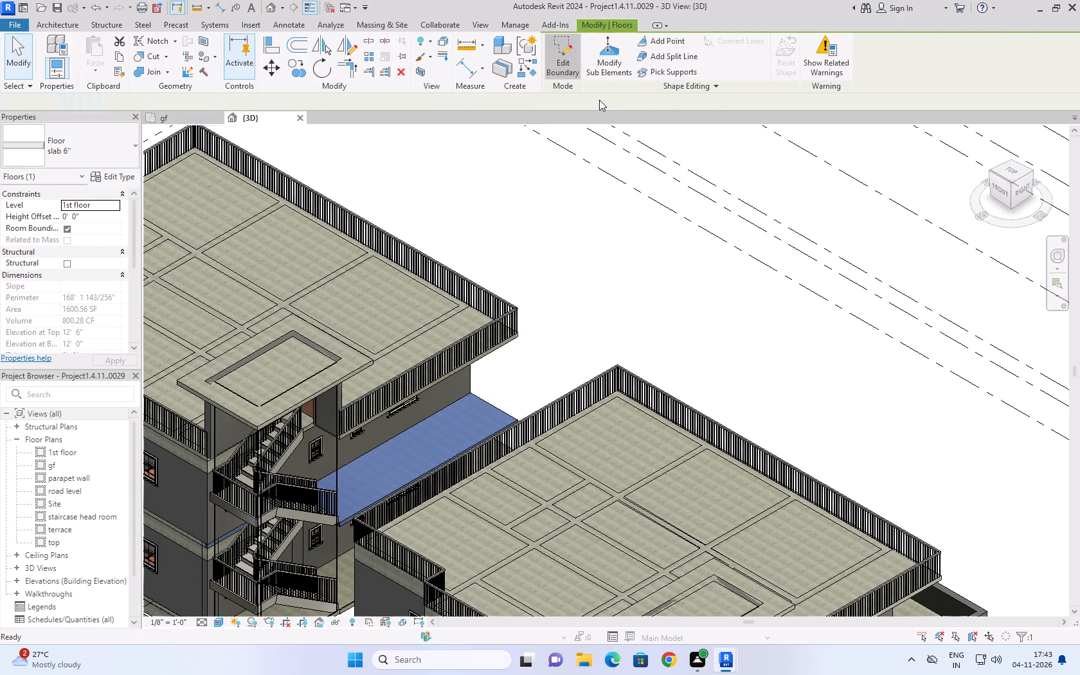
click(1018, 170)
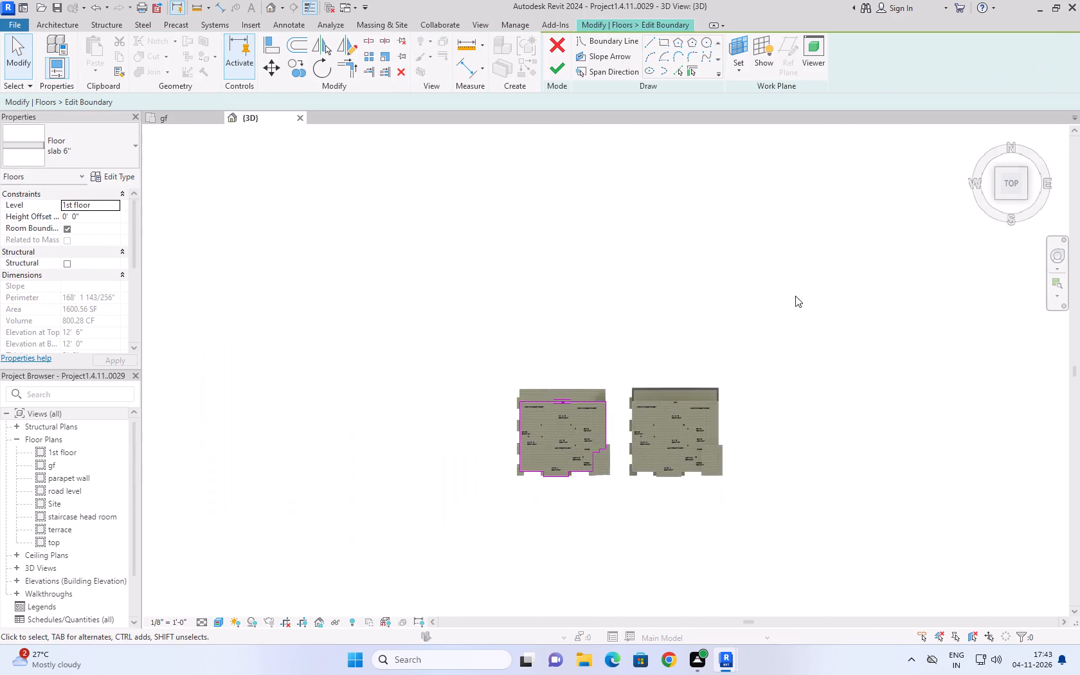
scroll(563, 399, up, 10)
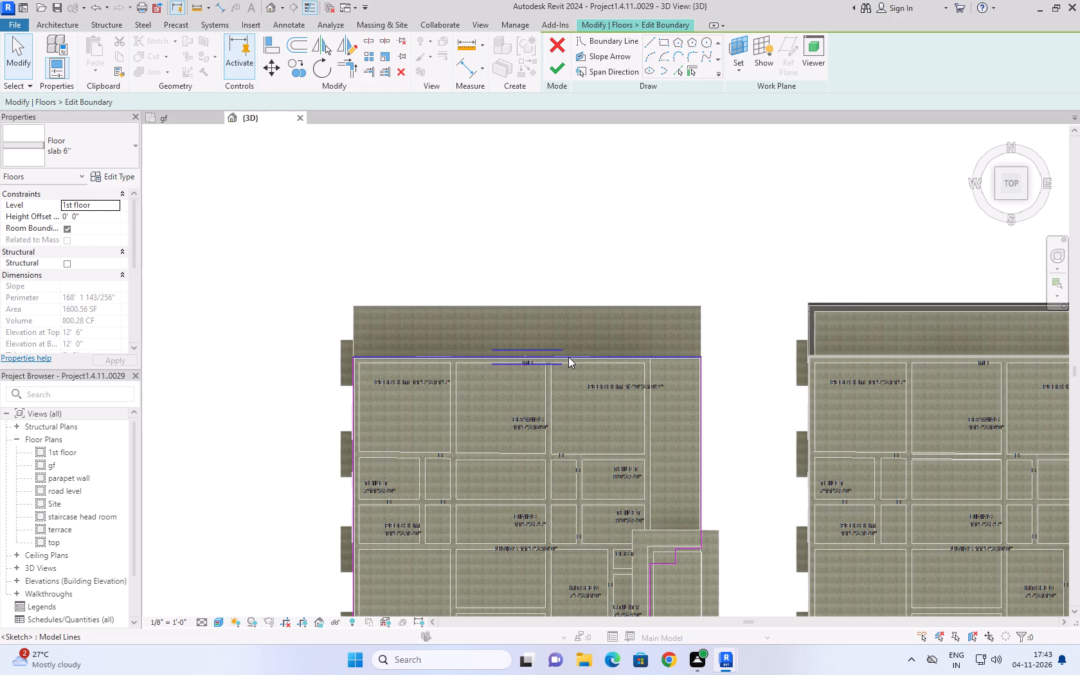
drag(569, 355, 572, 305)
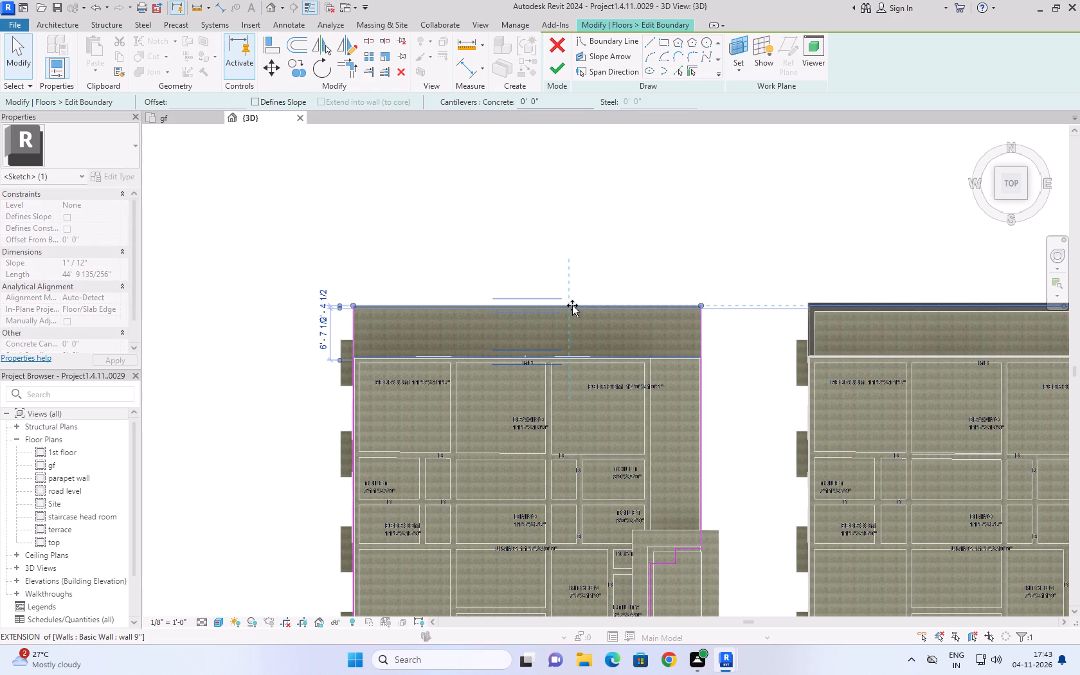
drag(572, 305, 572, 303)
click(636, 207)
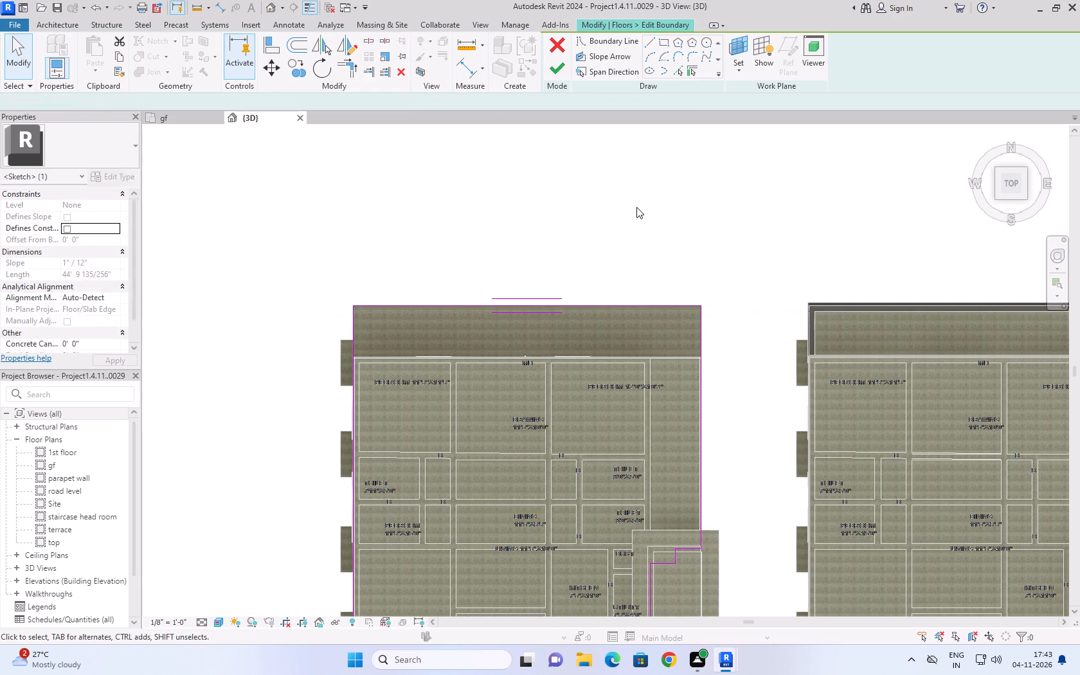
click(559, 66)
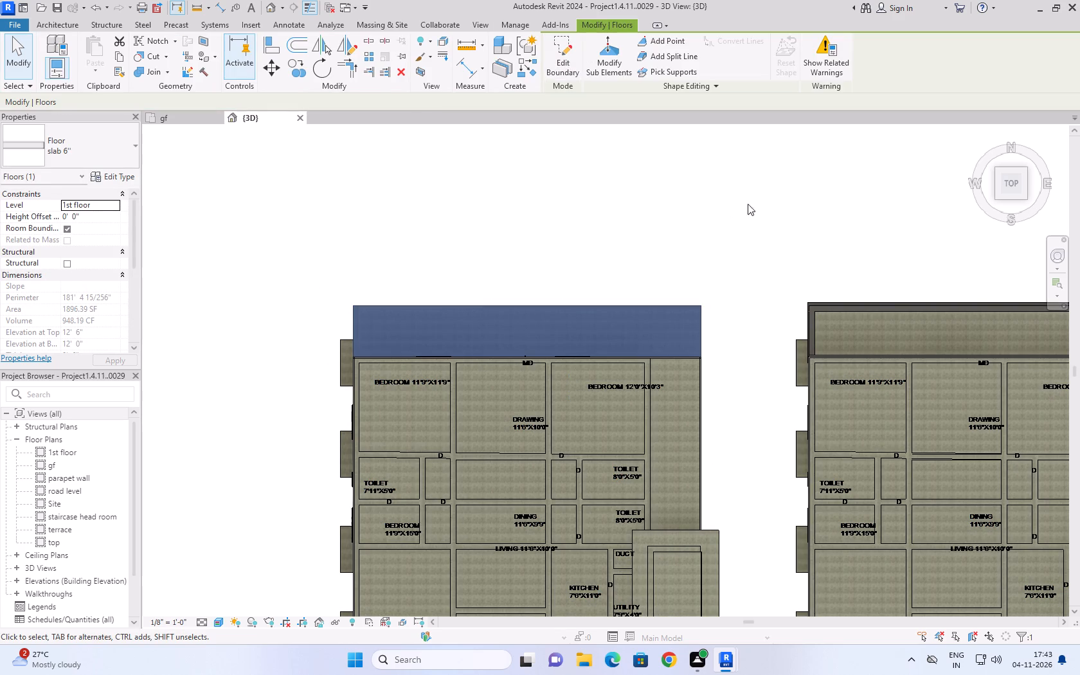
click(777, 203)
Compare the western building's overlapping gf slabs in plan, and delete the smaller duplicate without the rear extension in the South elevation.
click(182, 117)
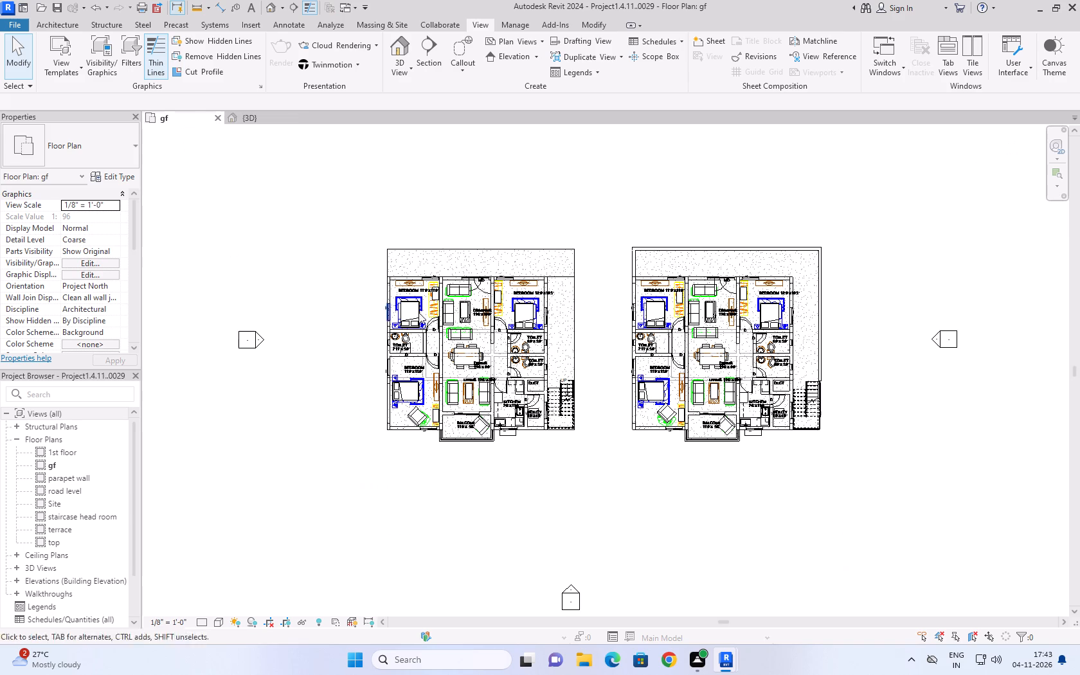
click(730, 179)
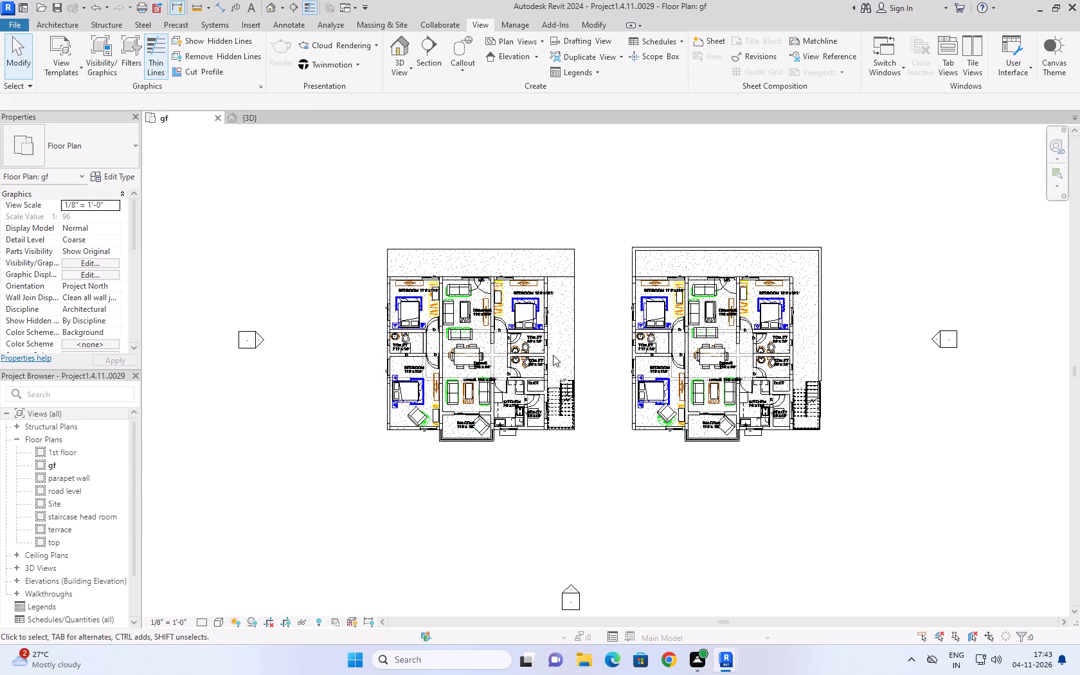
click(562, 278)
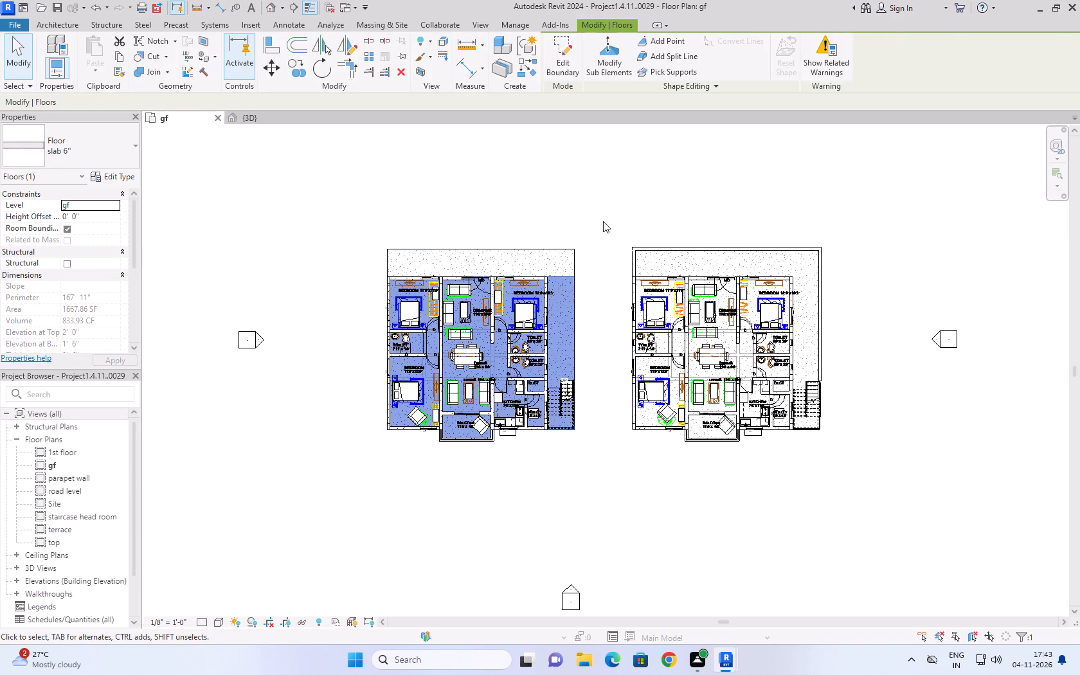
click(613, 199)
click(561, 246)
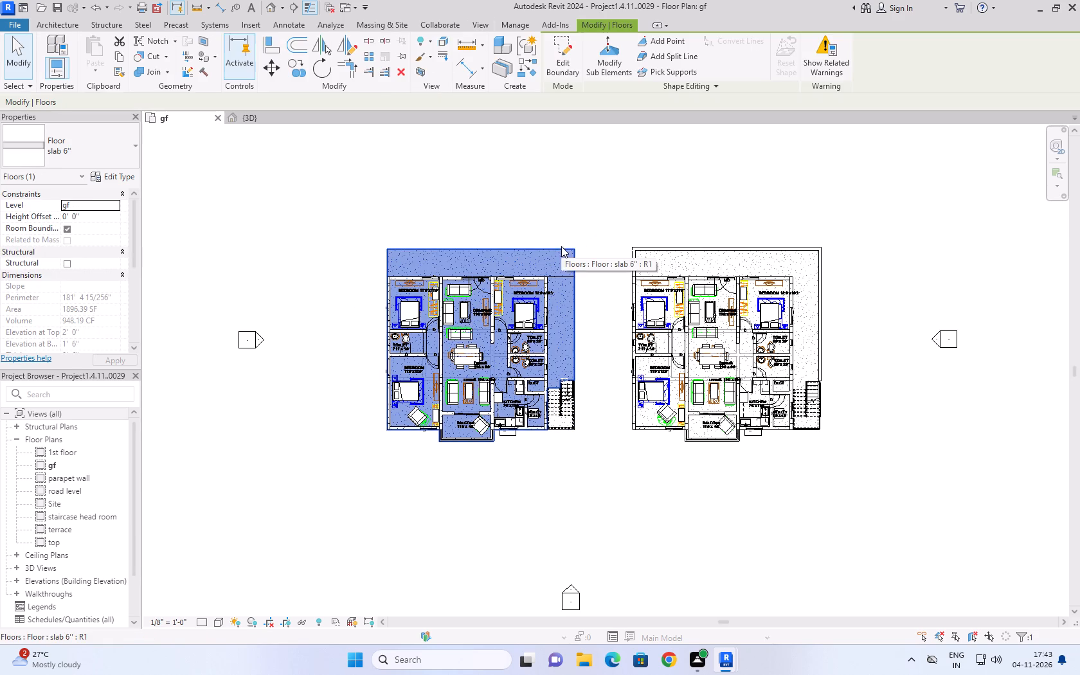
click(620, 228)
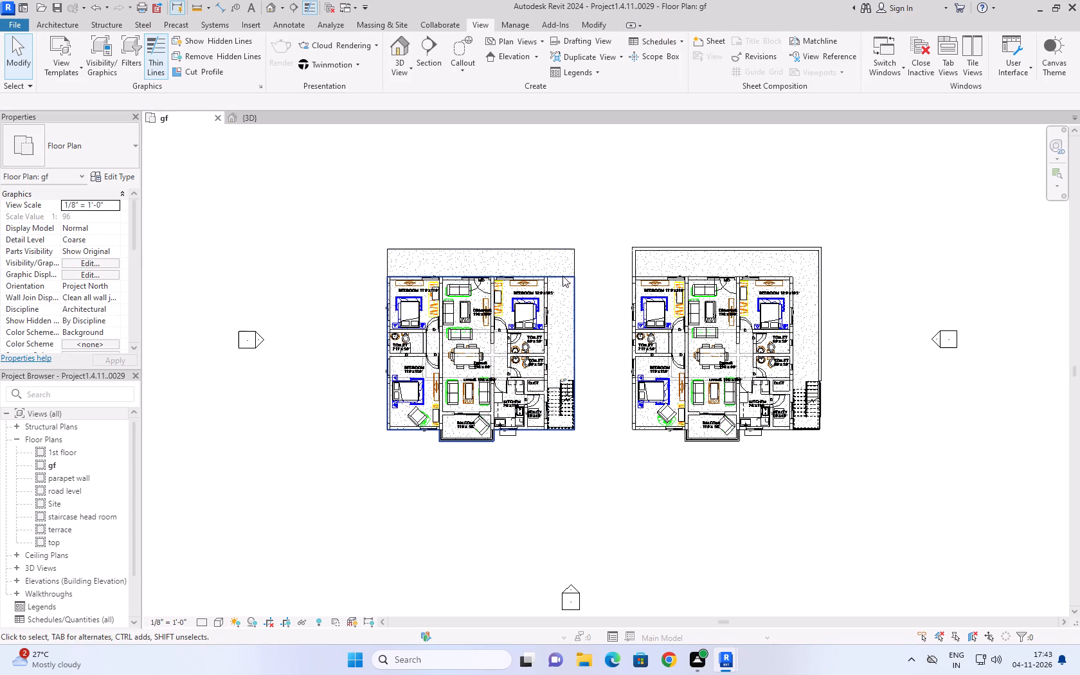
click(563, 273)
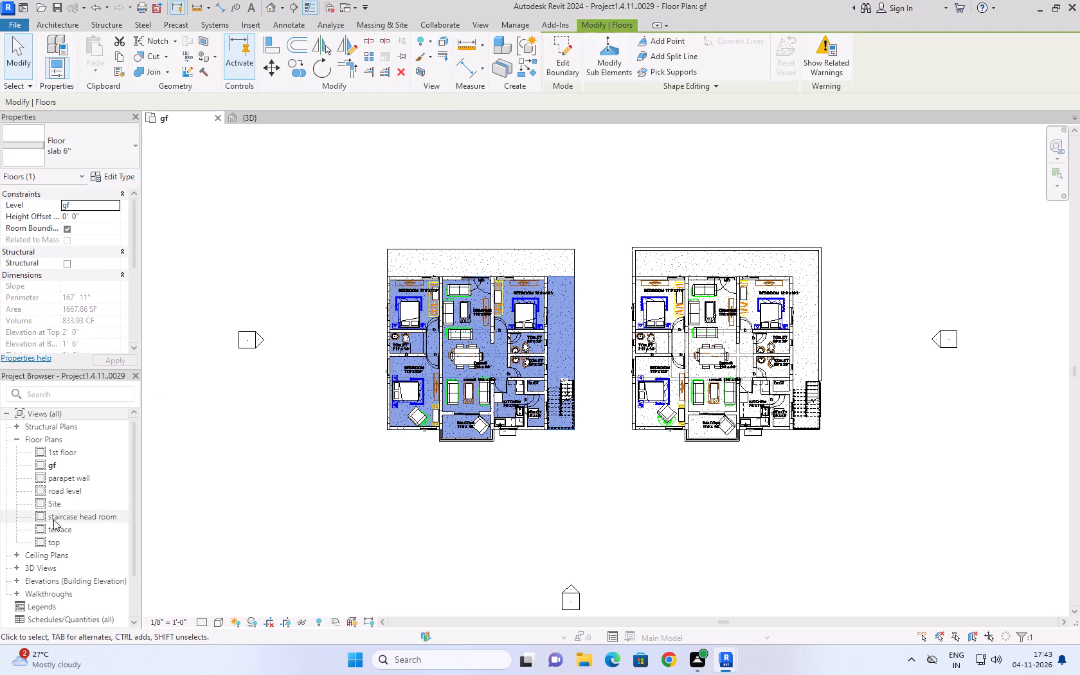
scroll(65, 511, down, 2)
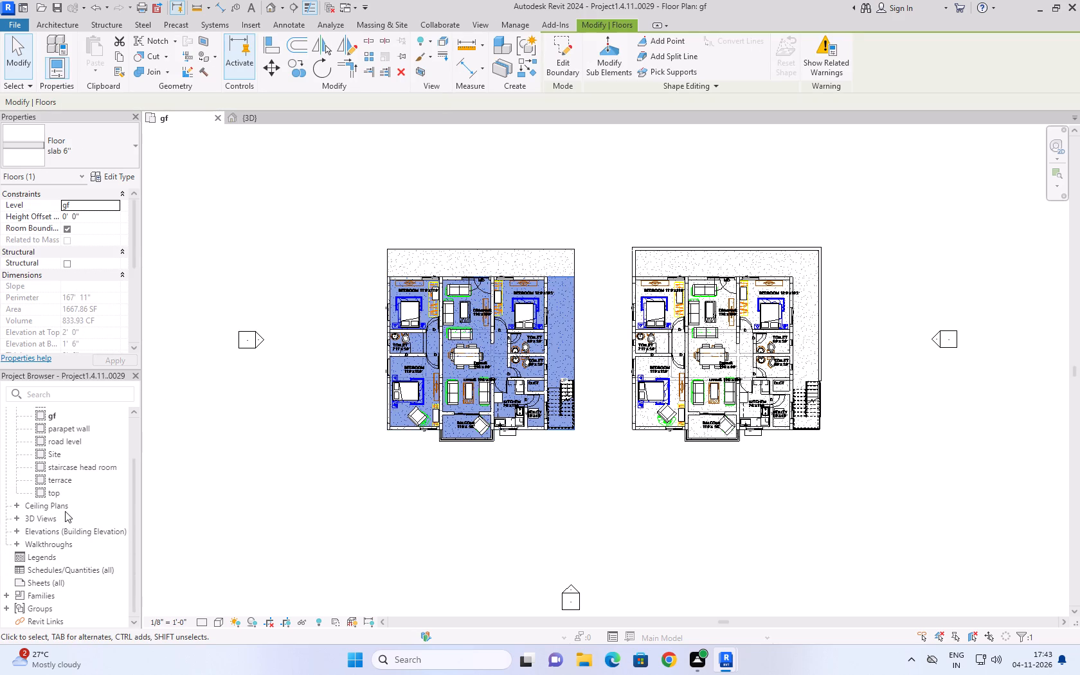
click(12, 532)
double_click(61, 571)
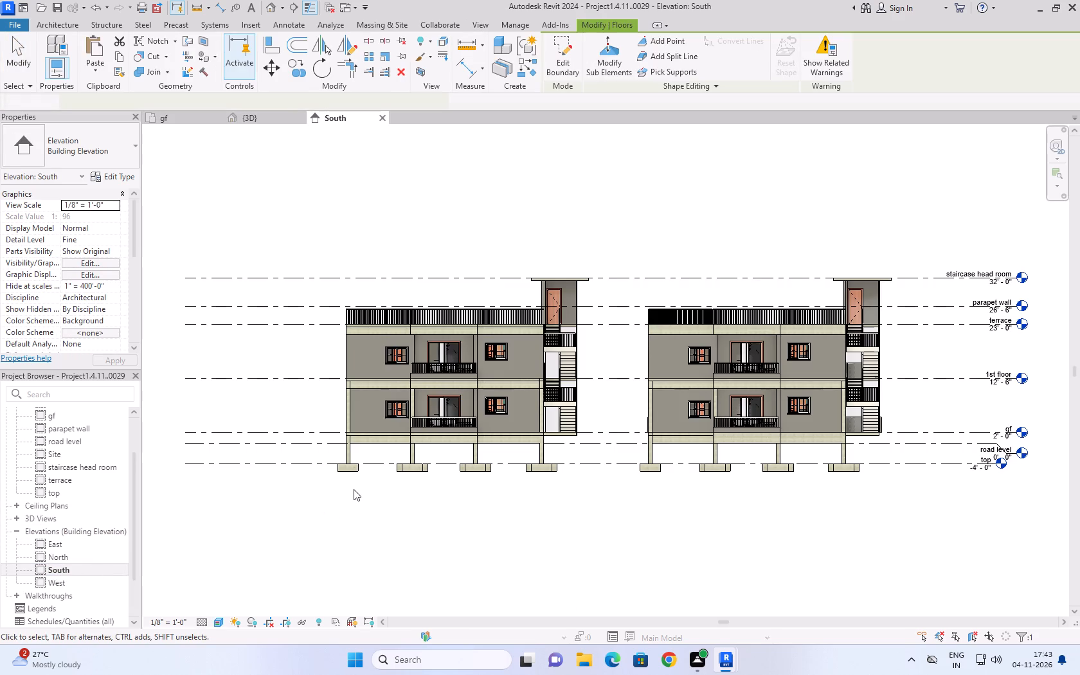
scroll(574, 354, up, 3)
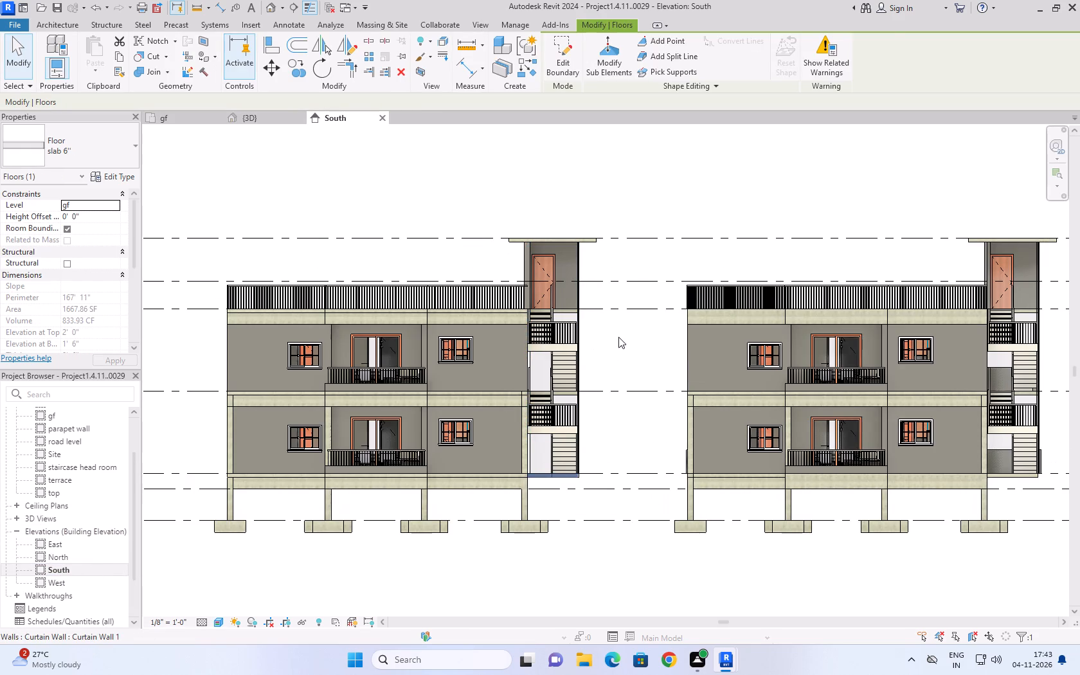
click(618, 337)
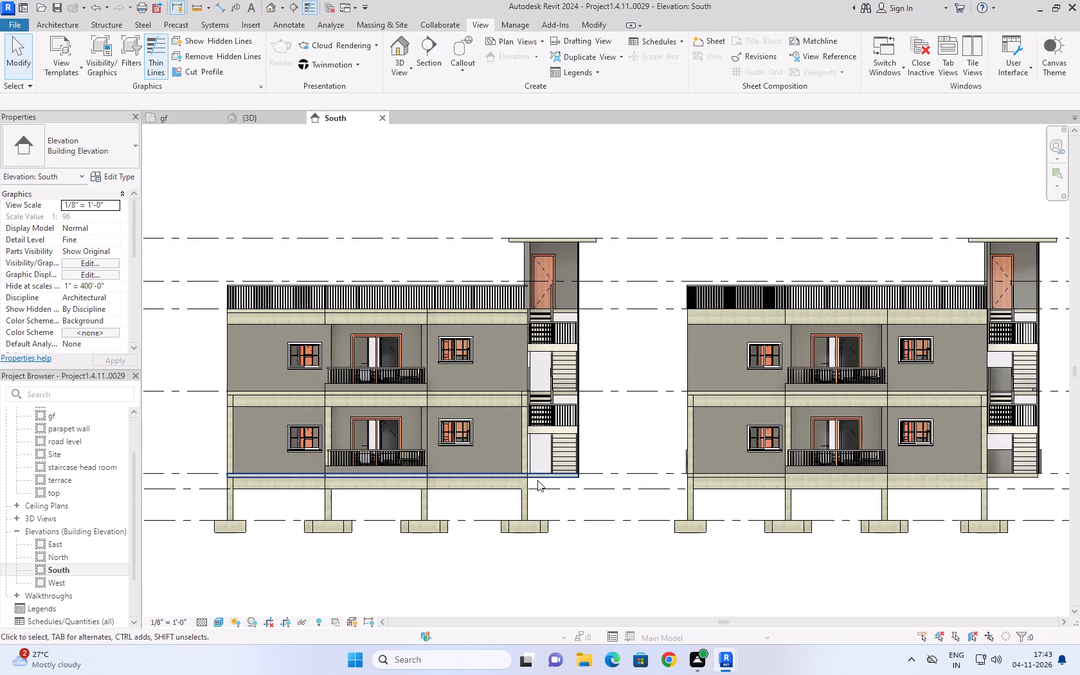
click(537, 480)
key(Delete)
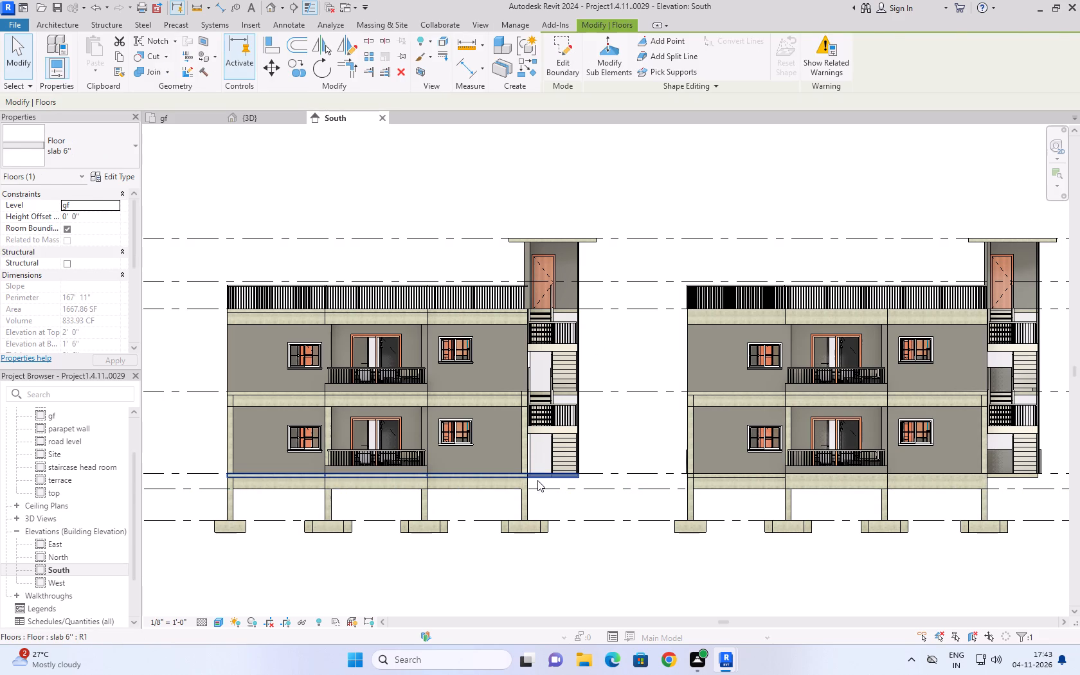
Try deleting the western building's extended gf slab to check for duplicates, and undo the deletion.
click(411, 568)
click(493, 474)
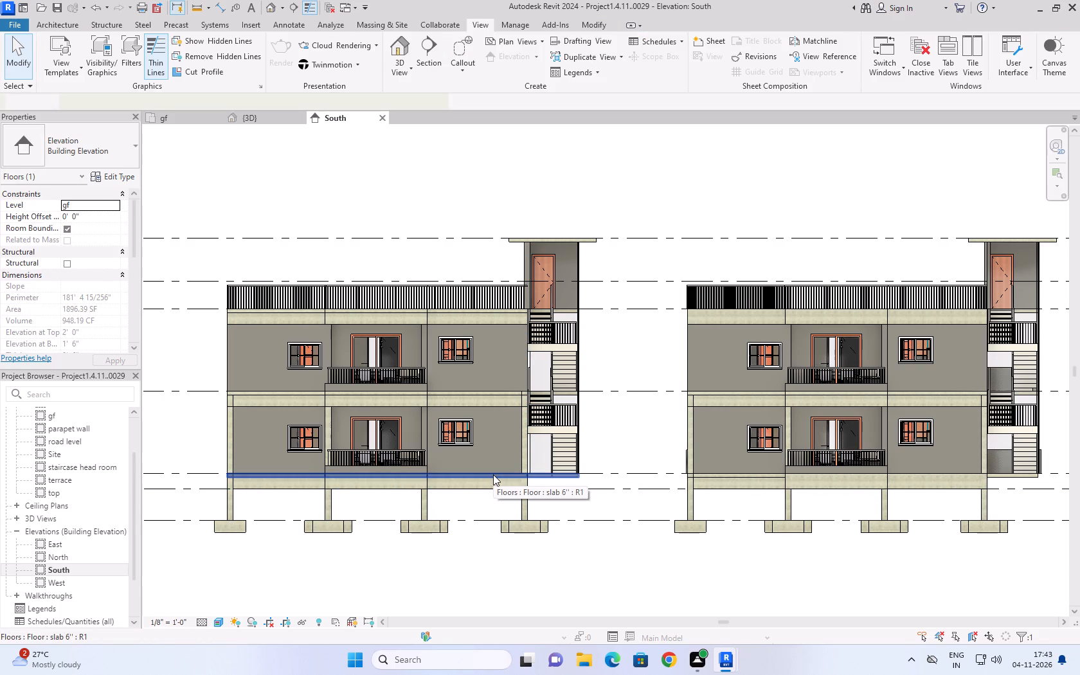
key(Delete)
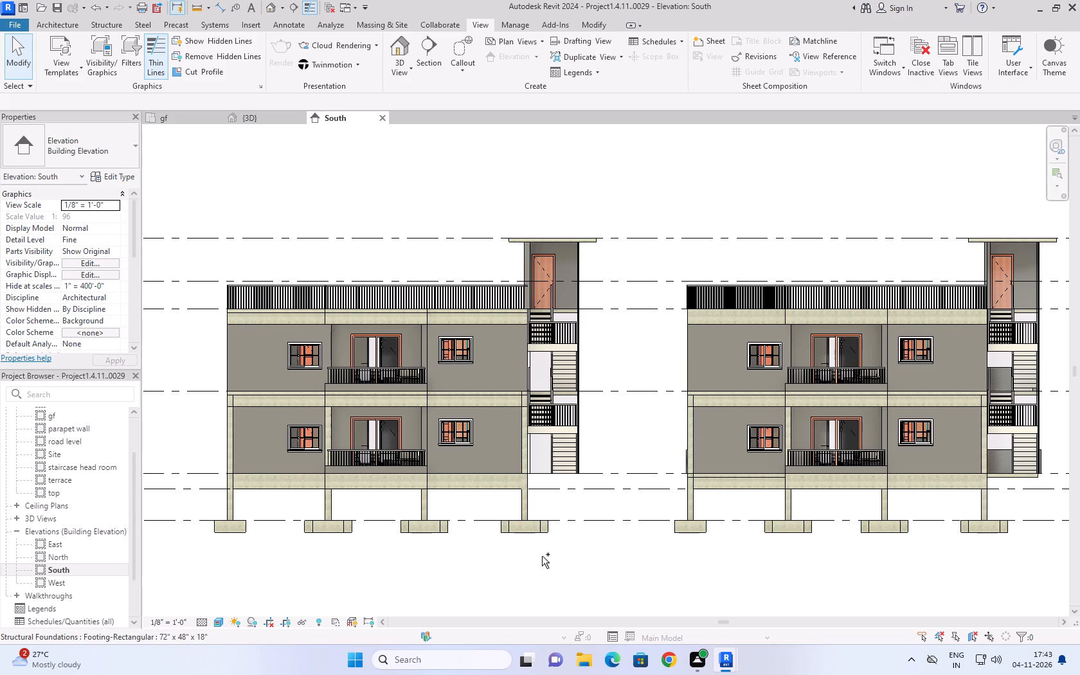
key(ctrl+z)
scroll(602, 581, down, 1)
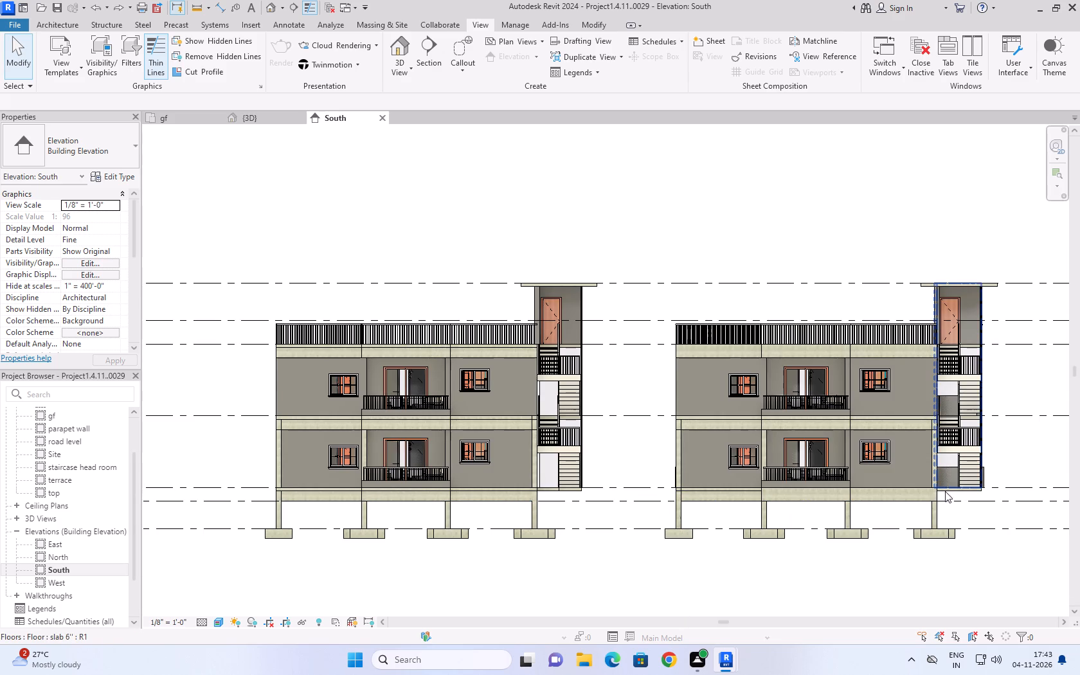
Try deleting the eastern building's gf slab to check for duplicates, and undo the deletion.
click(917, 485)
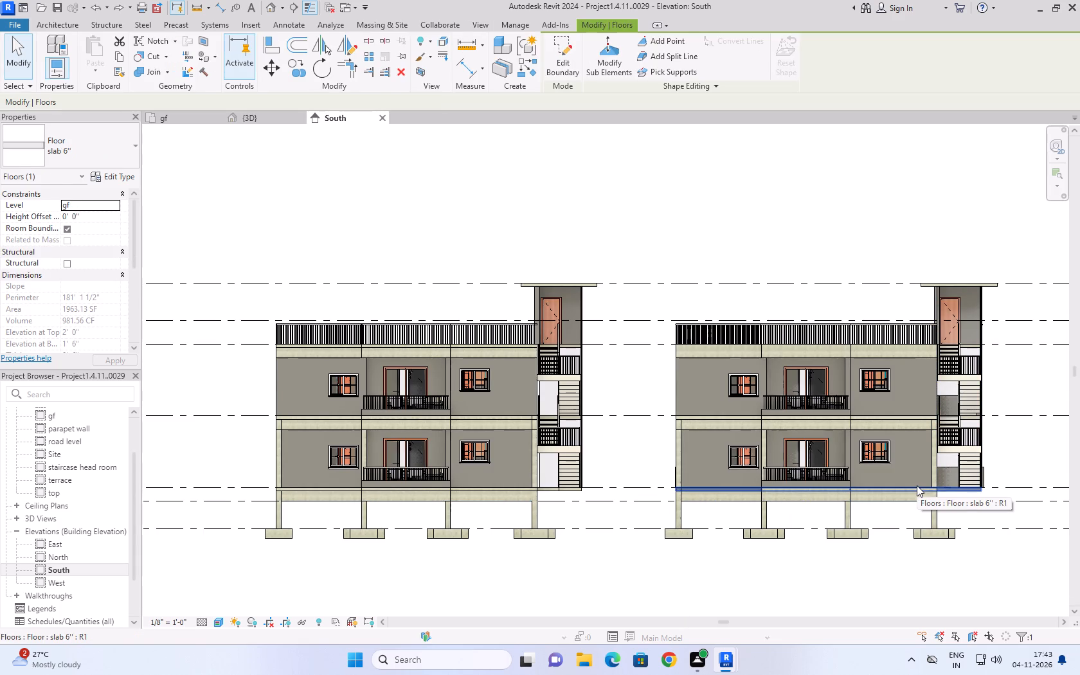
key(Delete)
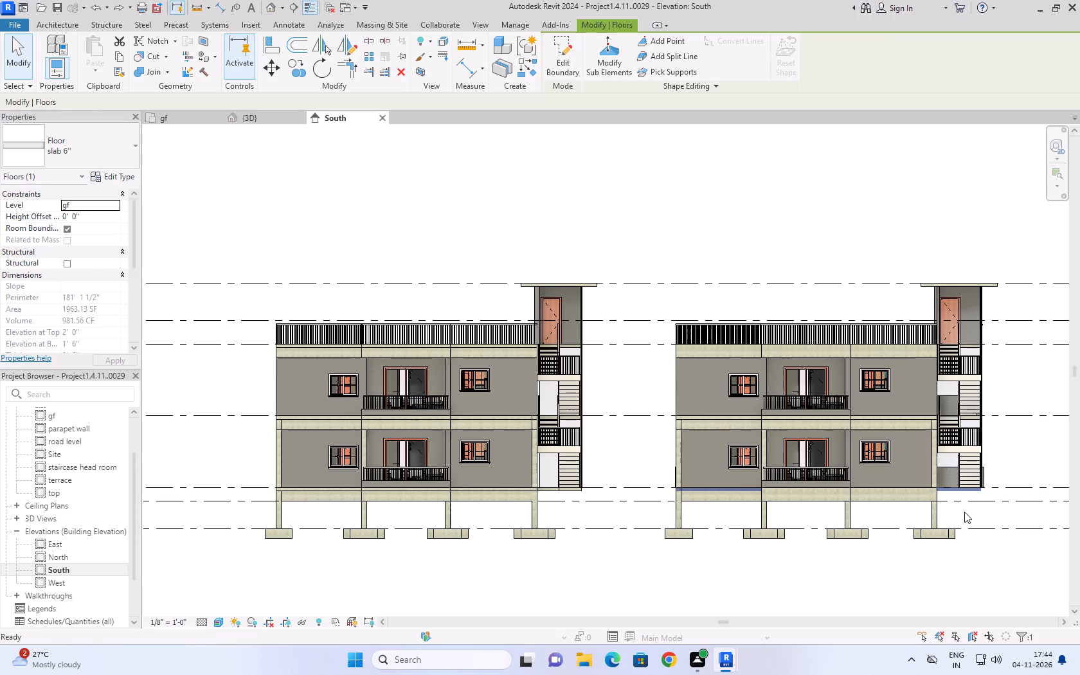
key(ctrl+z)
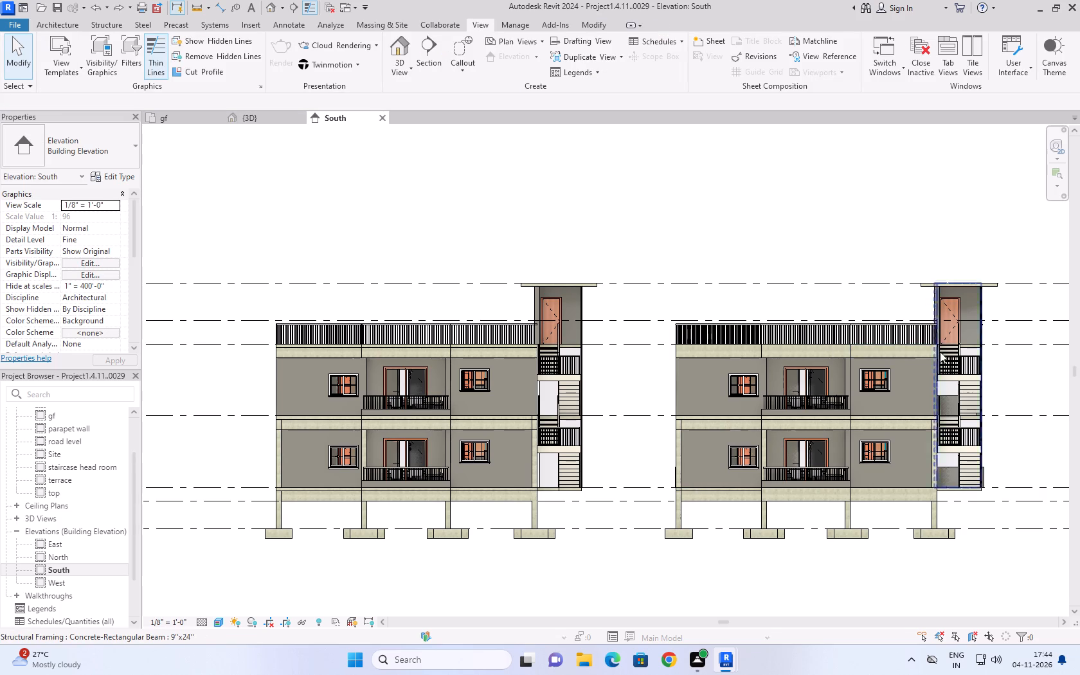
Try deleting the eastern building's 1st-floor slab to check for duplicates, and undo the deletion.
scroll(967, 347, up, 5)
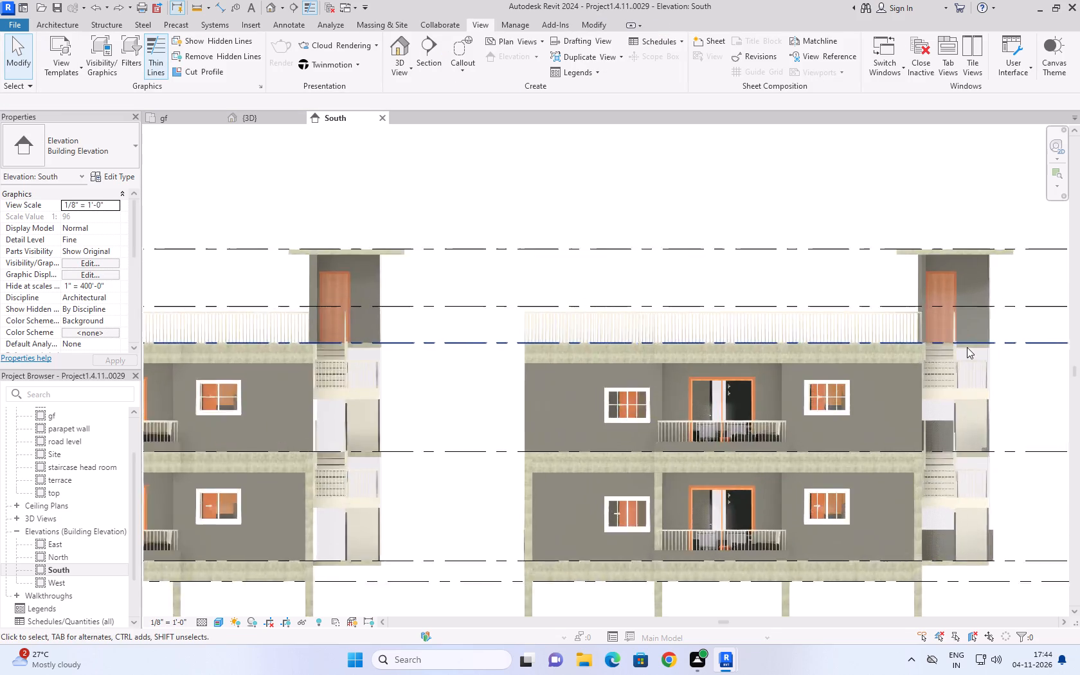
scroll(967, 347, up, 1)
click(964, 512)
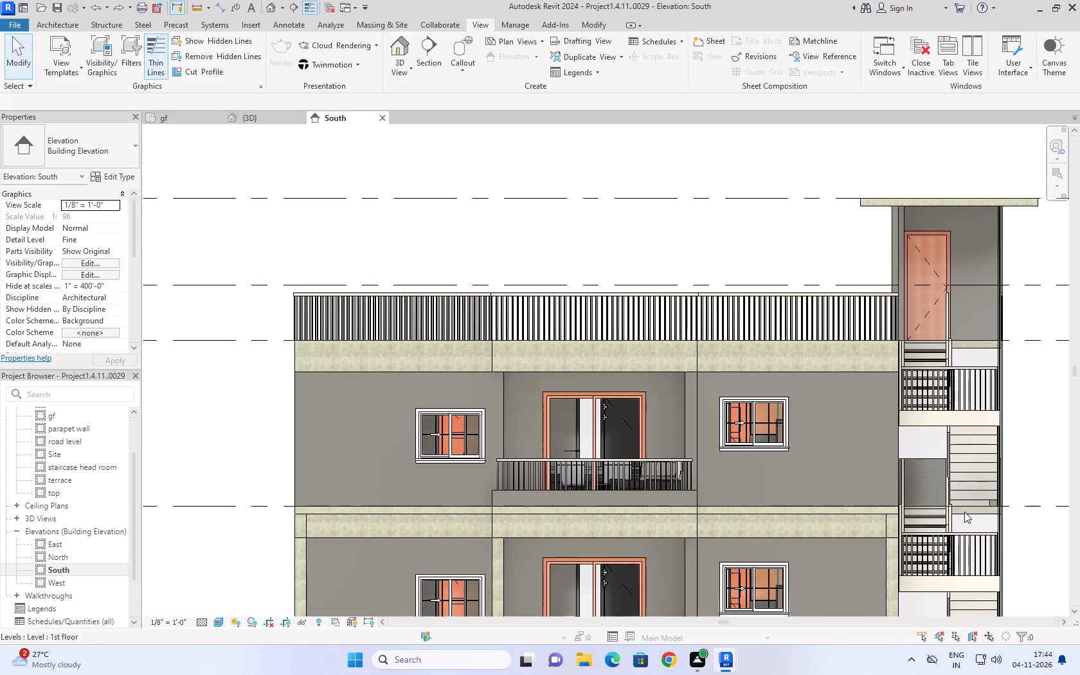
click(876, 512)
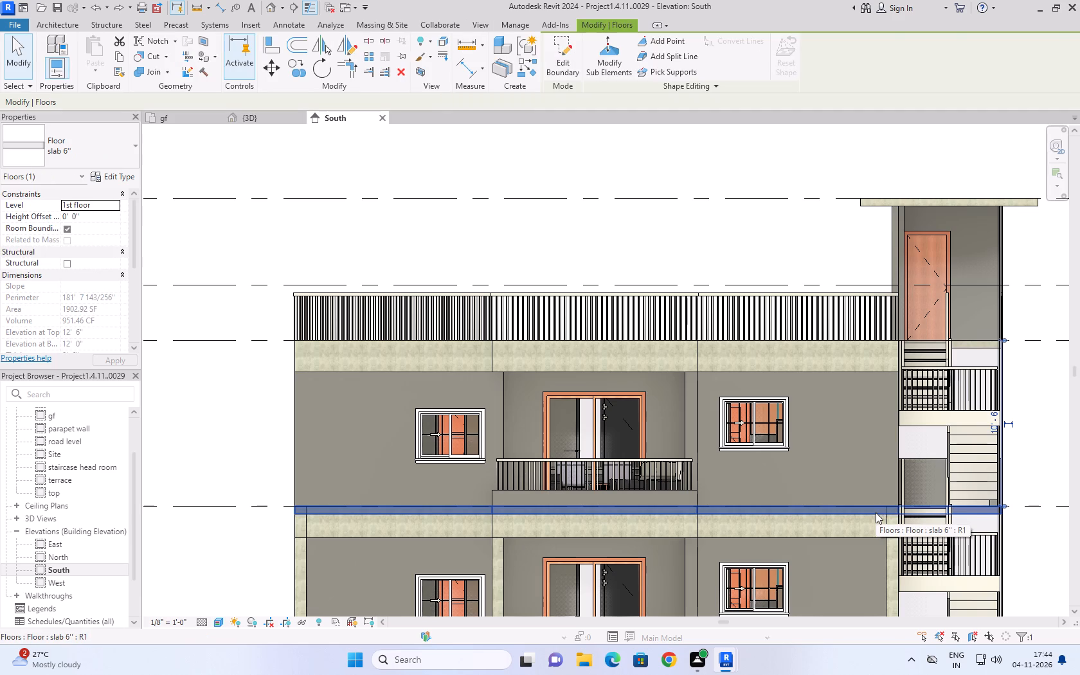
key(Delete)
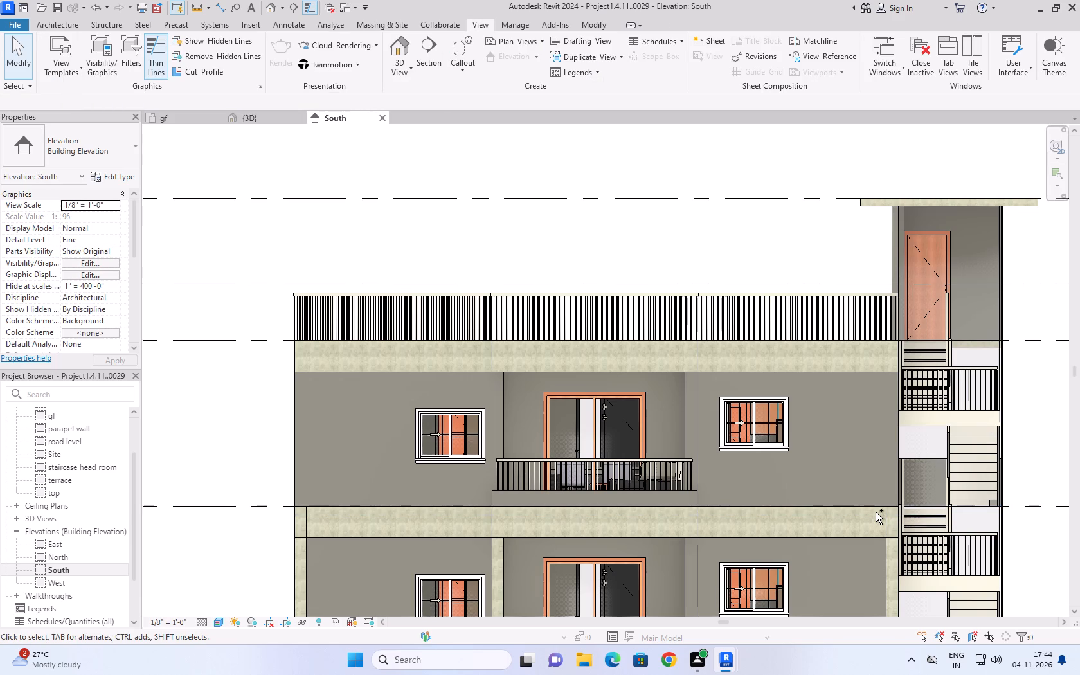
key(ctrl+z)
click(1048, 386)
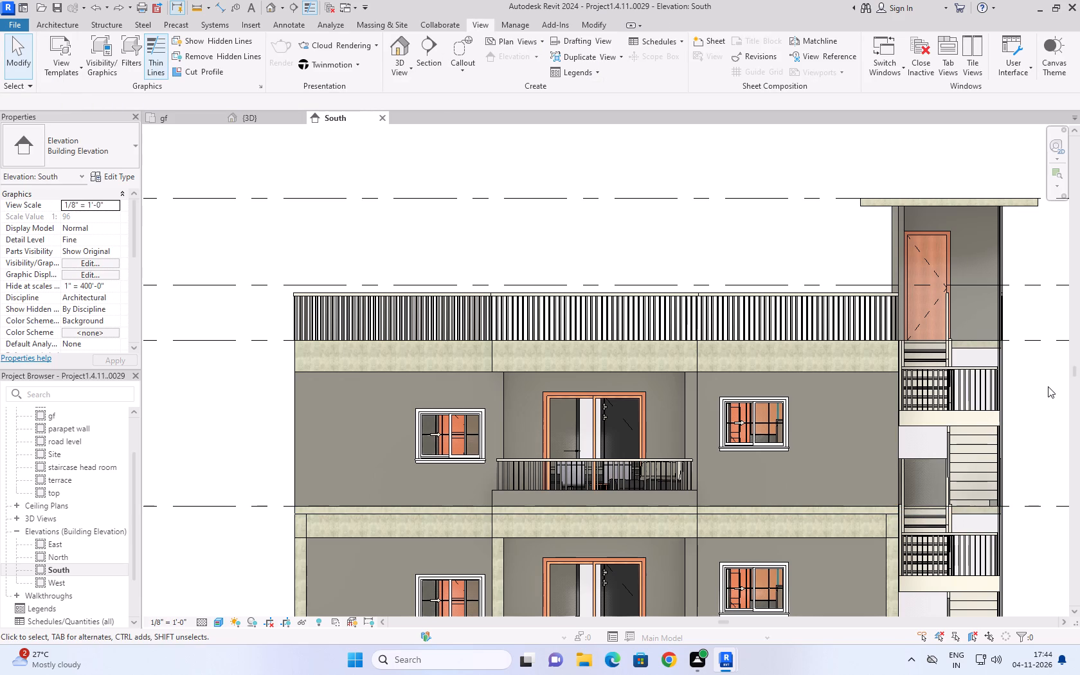
In the 3D view, delete the western building's smaller duplicate 1st-floor slab that overlaps the rear-extended one.
scroll(1044, 386, down, 9)
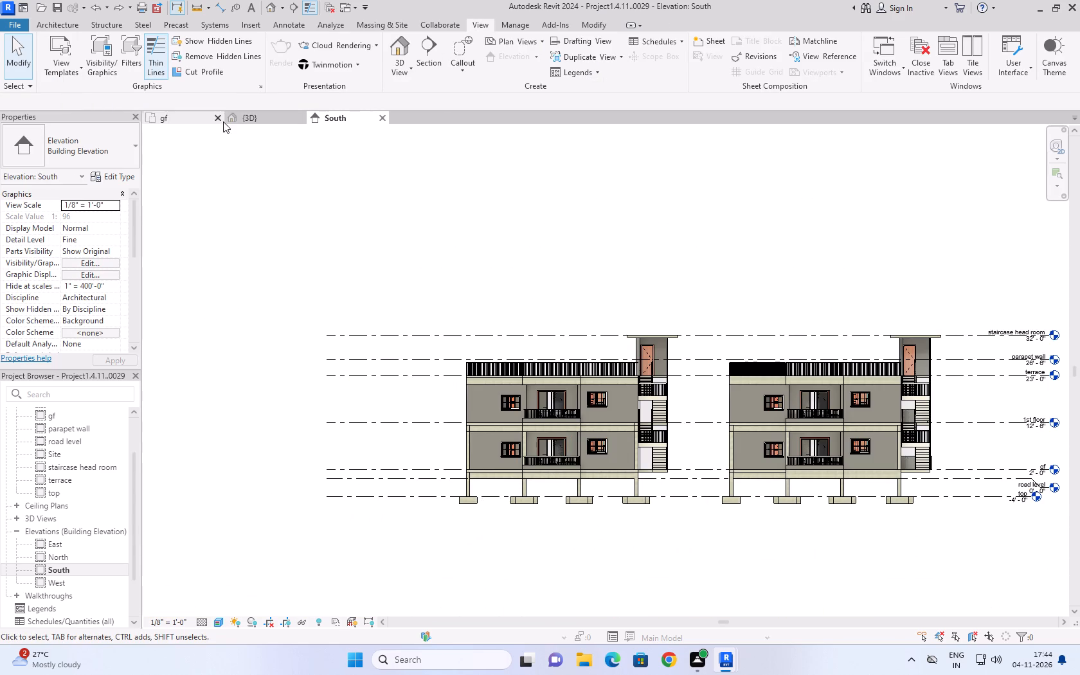
click(258, 116)
click(741, 426)
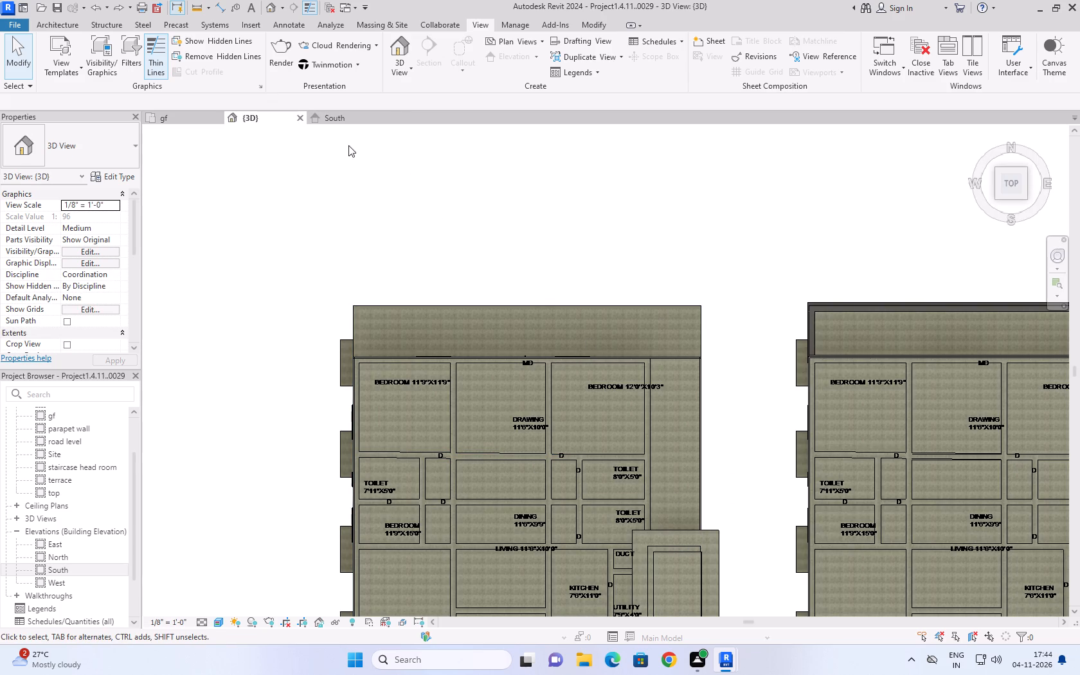
click(984, 130)
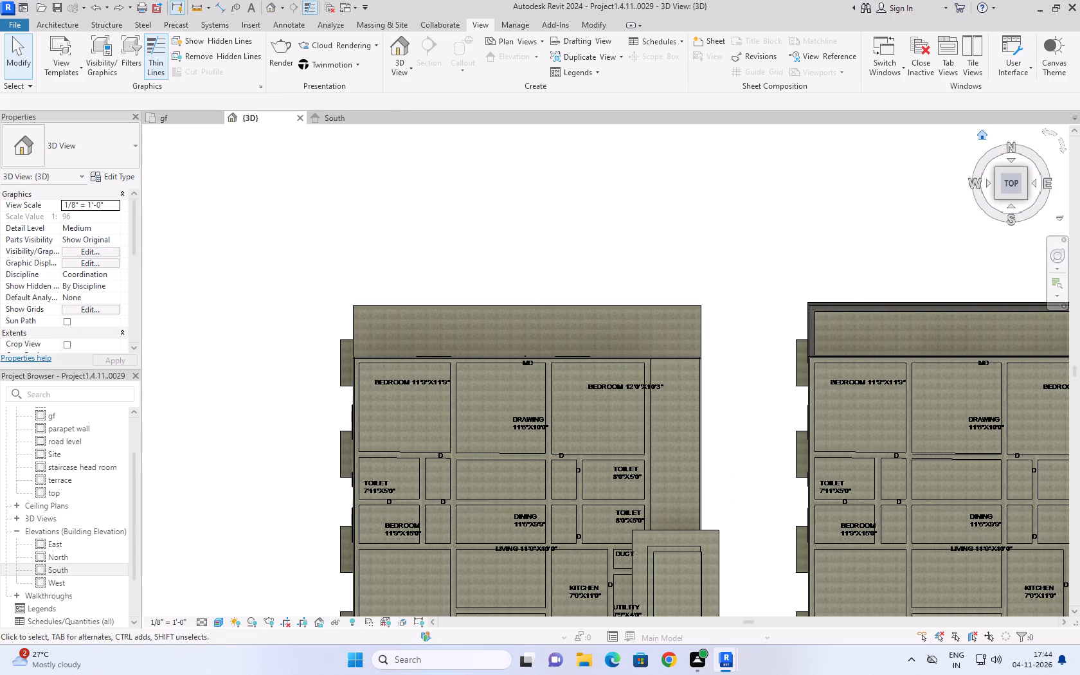
click(983, 132)
scroll(620, 357, up, 4)
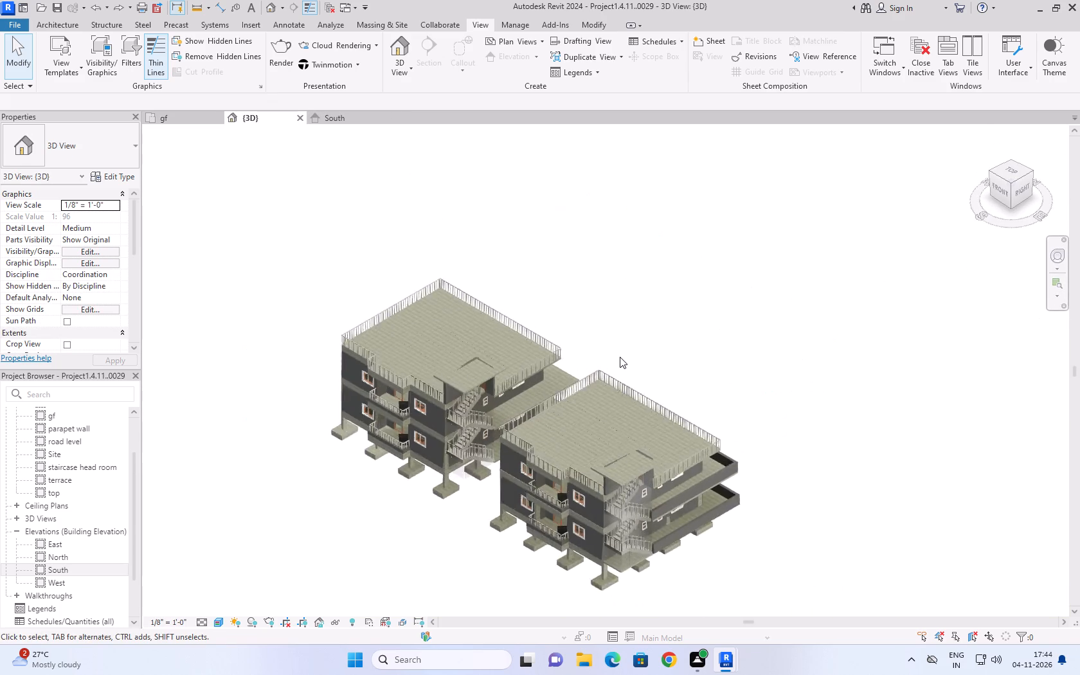
scroll(625, 329, up, 4)
shift+middle_drag(639, 298, 566, 344)
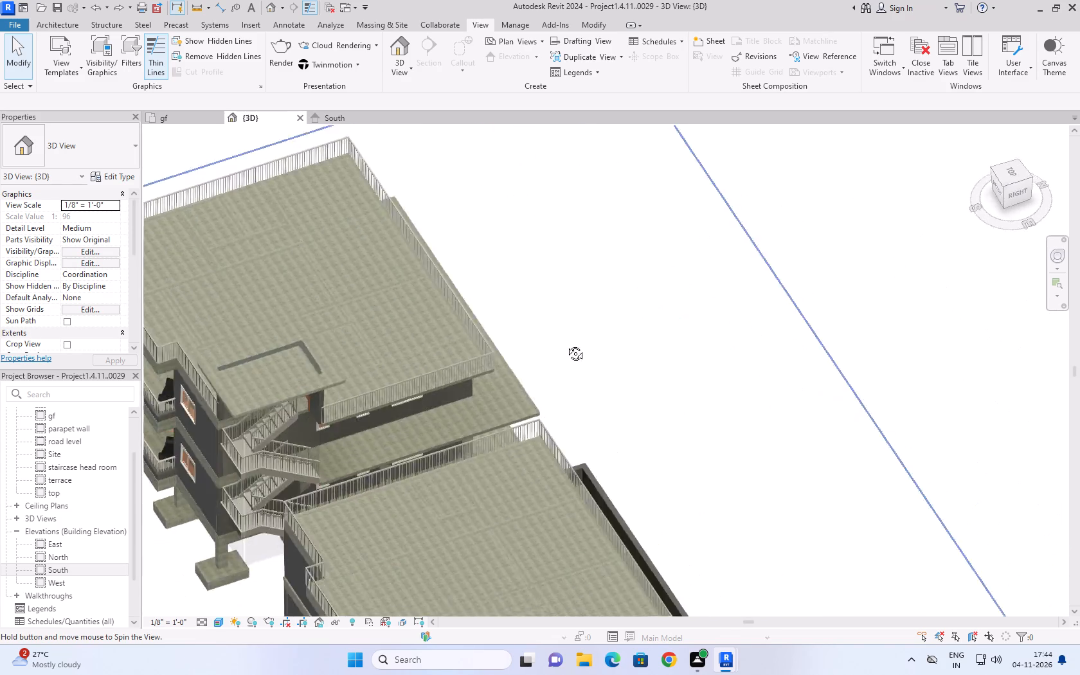
shift+middle_drag(566, 344, 405, 314)
shift+scroll(405, 314, up, 1)
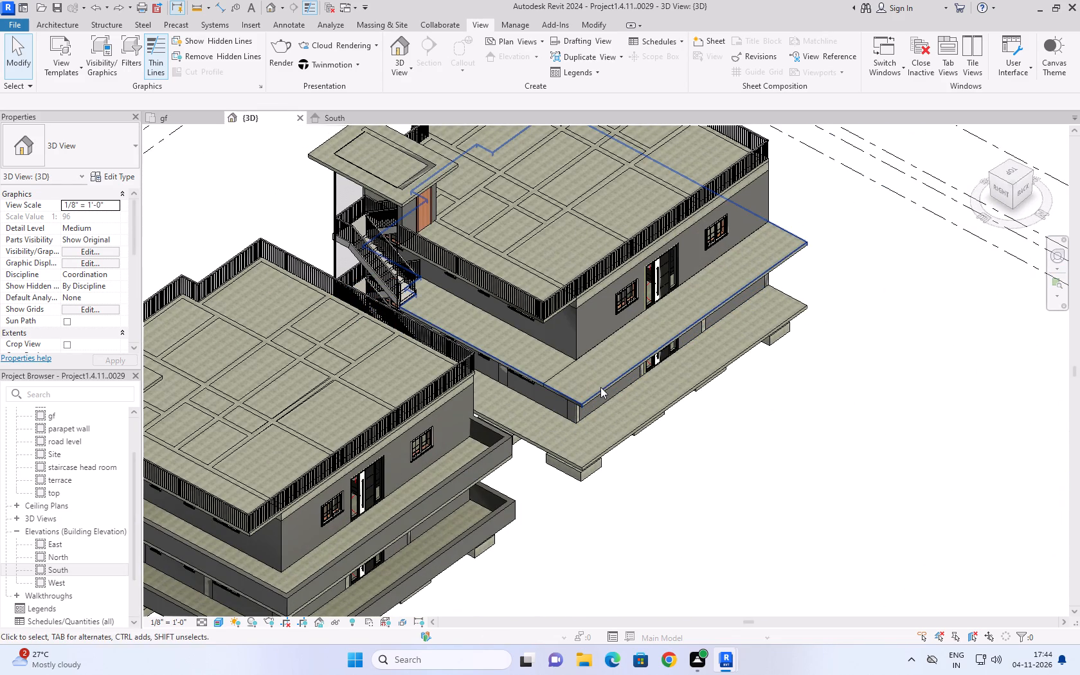
click(600, 387)
click(724, 473)
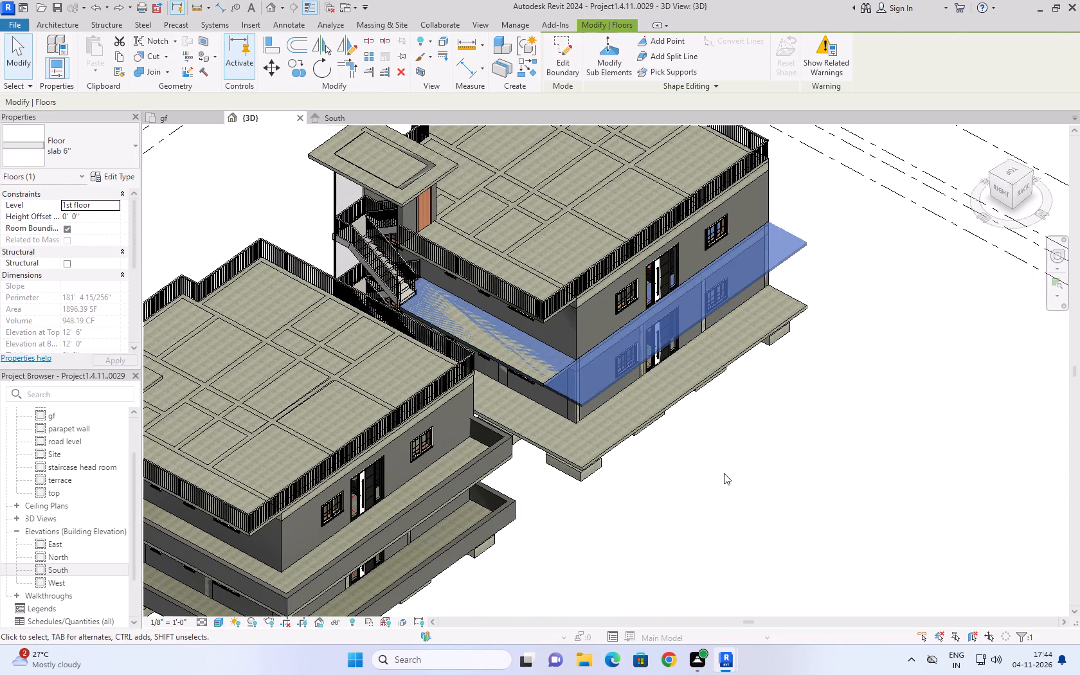
click(555, 376)
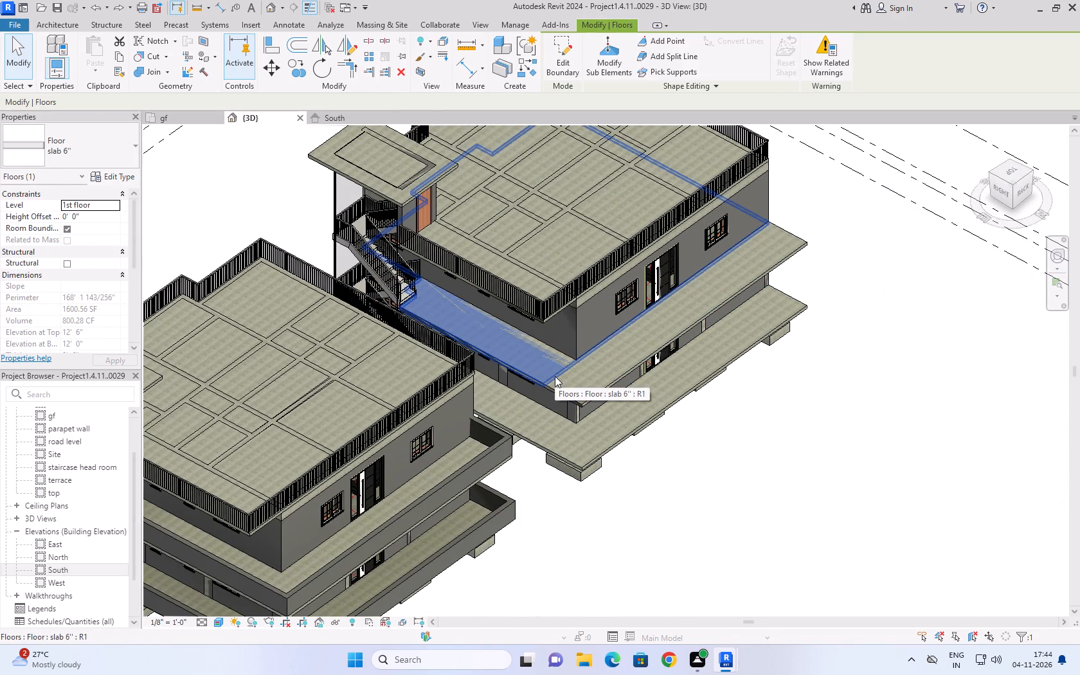
key(Delete)
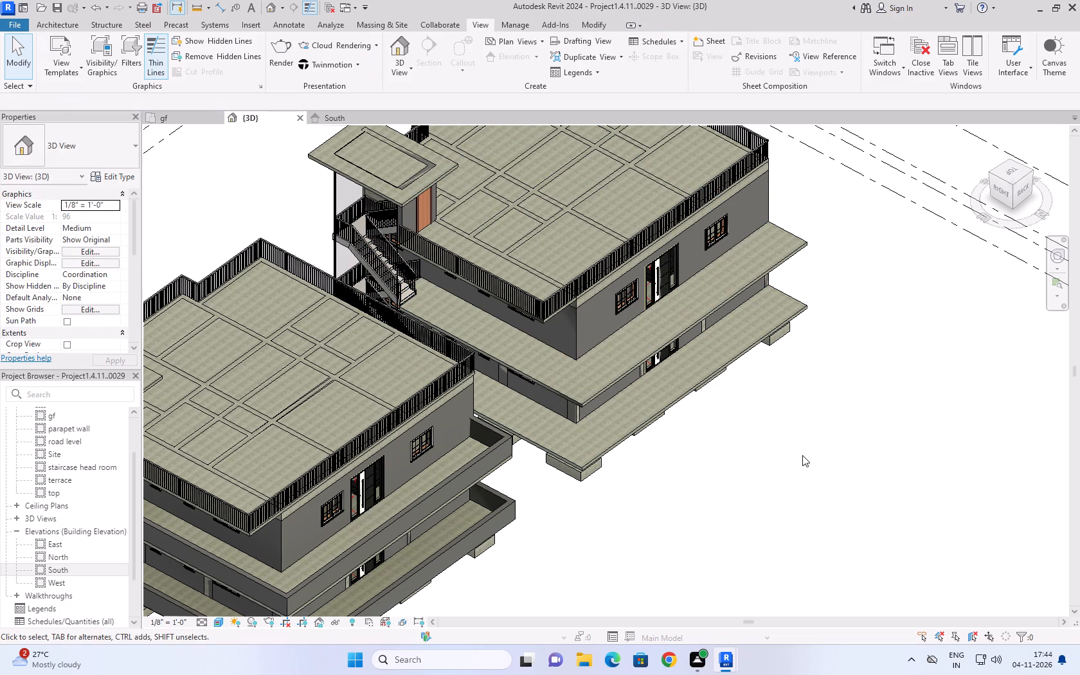
click(802, 455)
Examine the western building's extended 1st-floor and gf slabs in 3D for any remaining overlapping duplicates.
click(613, 383)
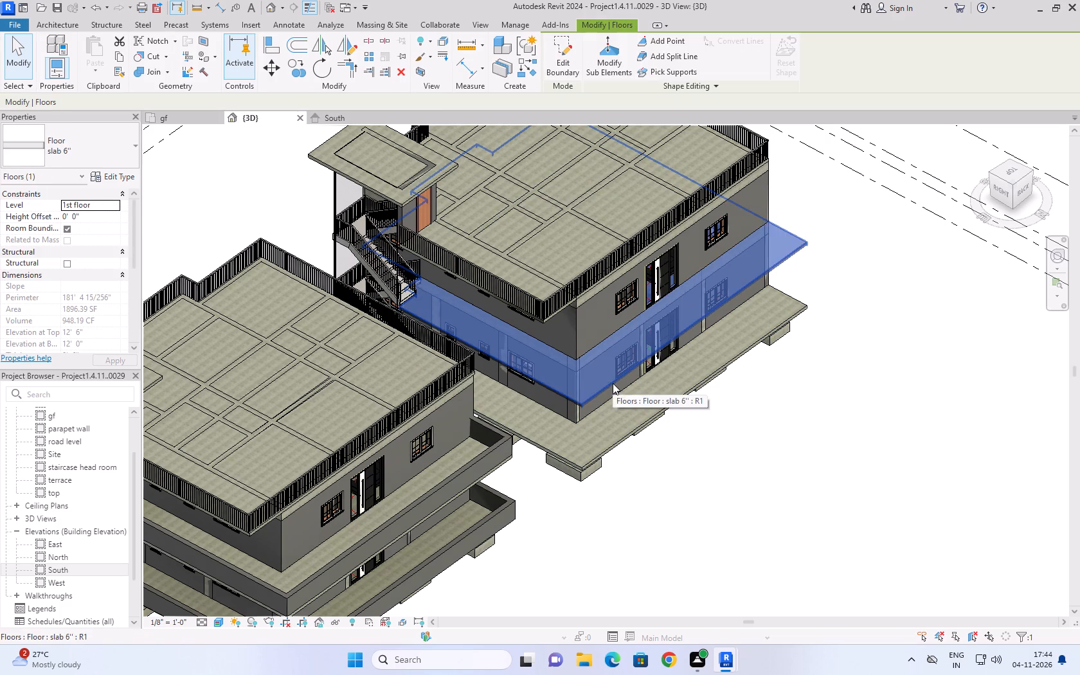
click(876, 464)
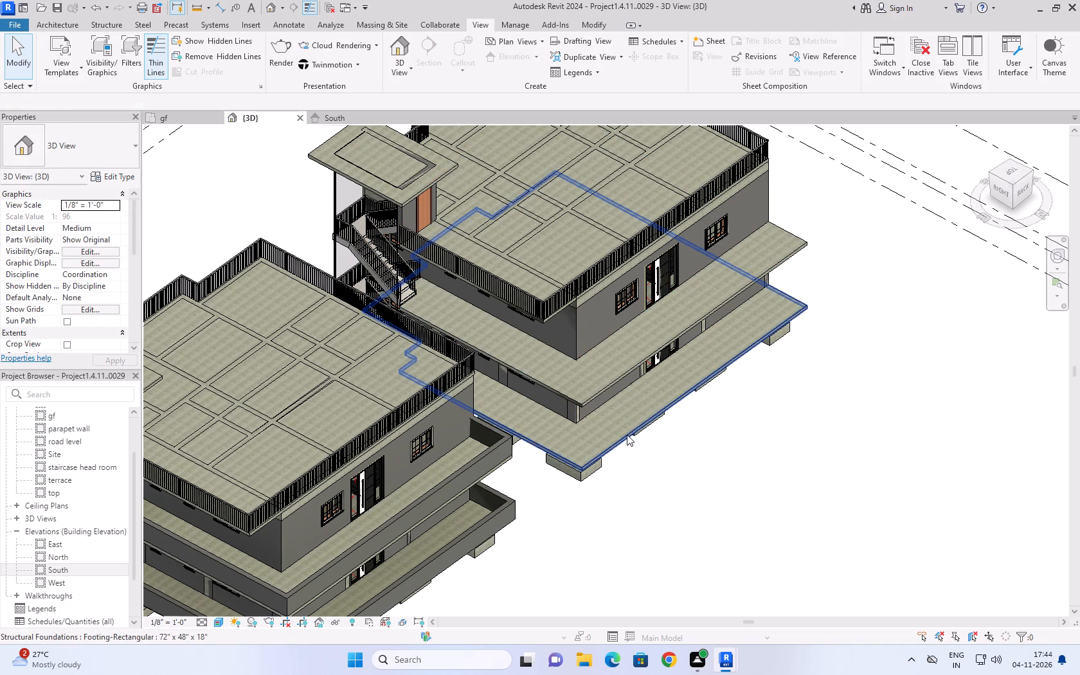
click(622, 435)
click(766, 557)
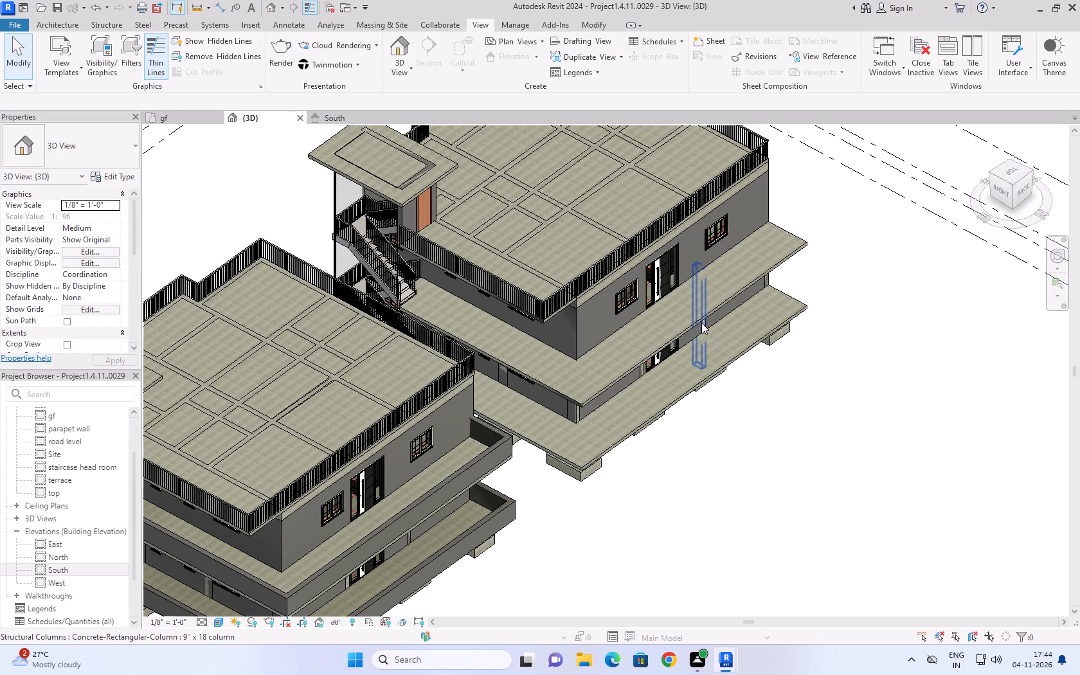
click(658, 347)
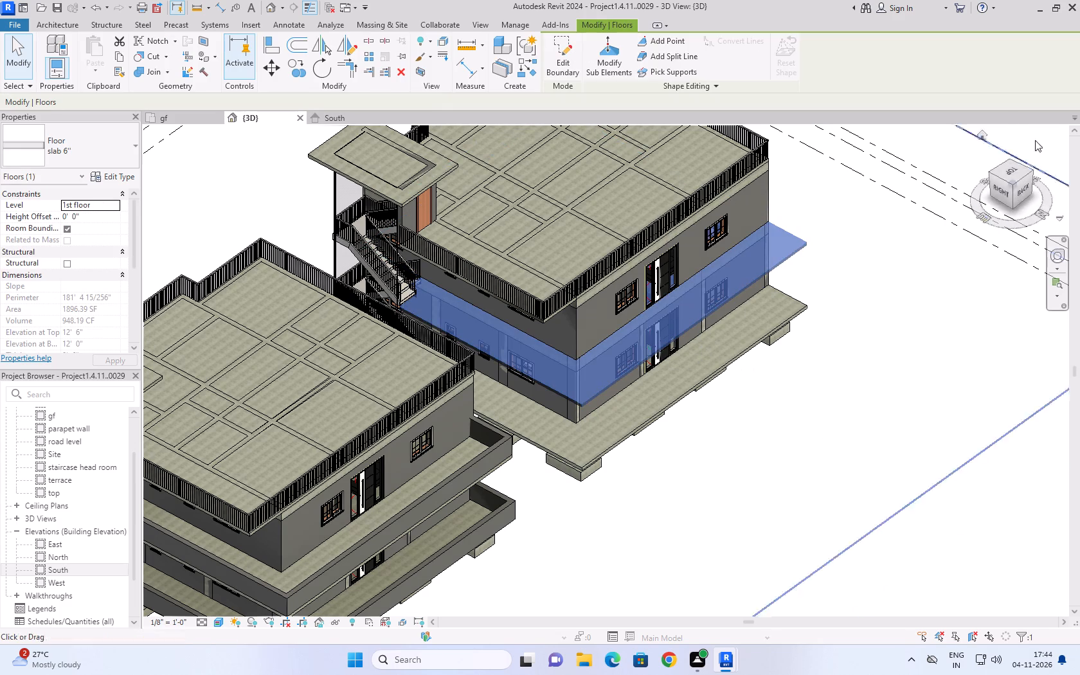
Open the boundary sketch of the western building's extended 1st-floor slab, examine its outline from the top, and finish without edits.
click(557, 71)
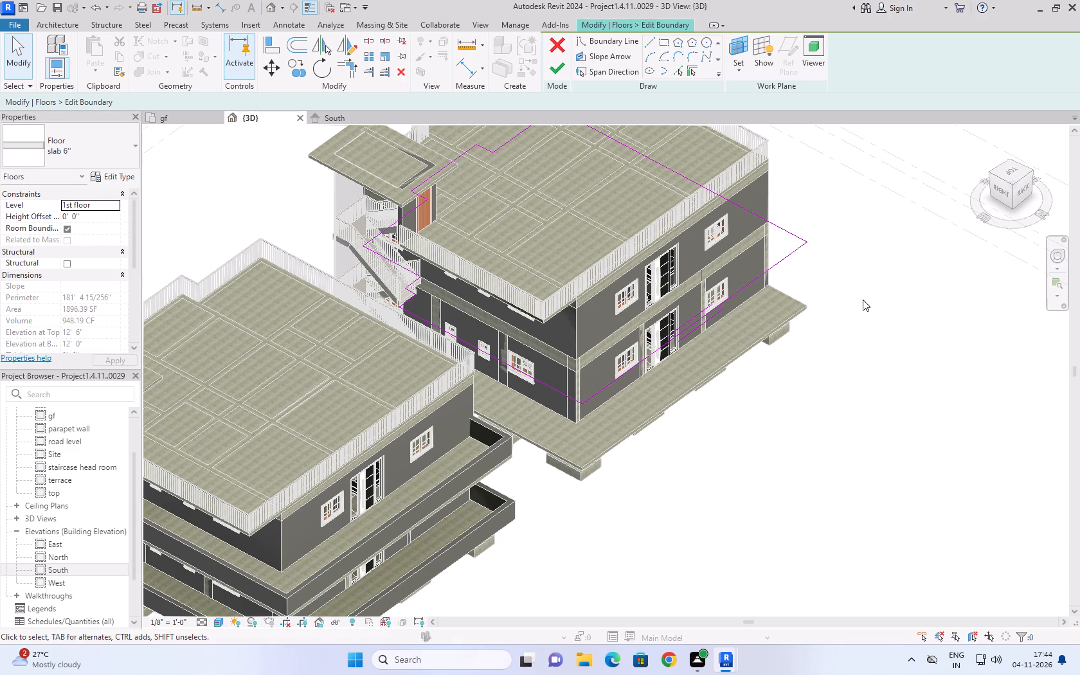
click(1016, 174)
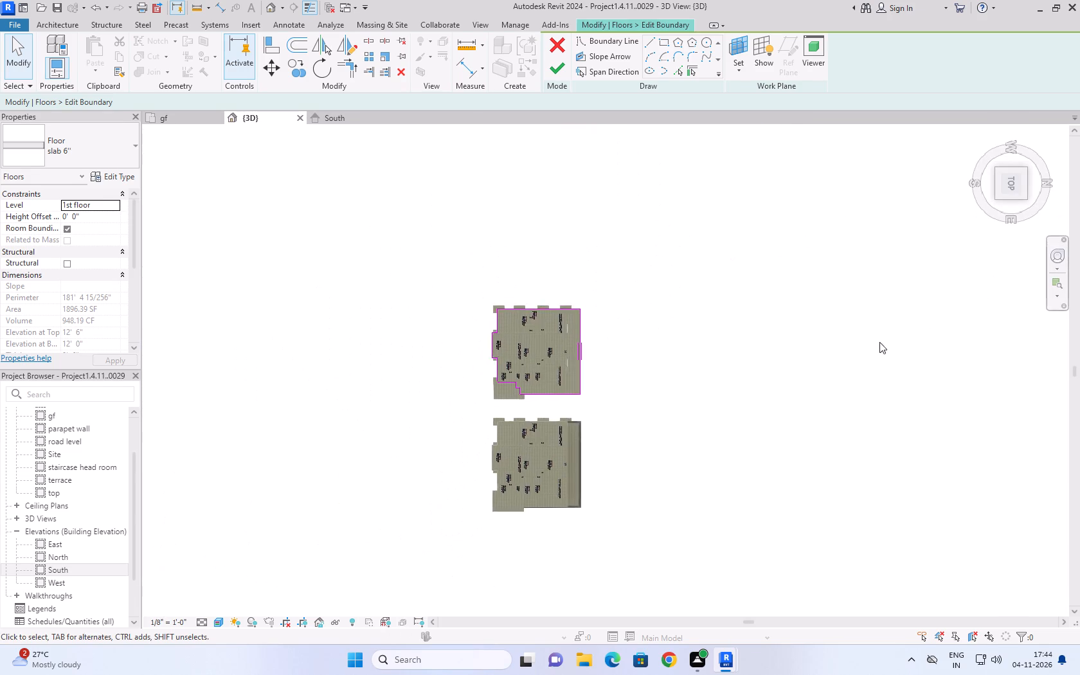
scroll(586, 327, up, 7)
middle_drag(566, 146, 562, 188)
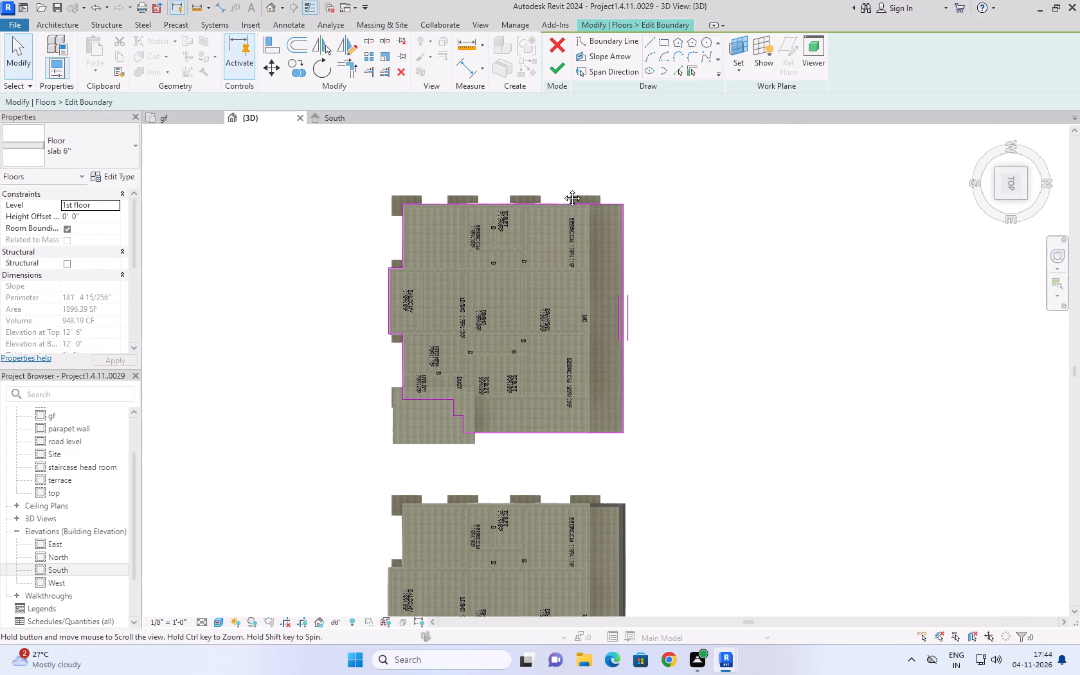
middle_drag(562, 188, 562, 208)
scroll(562, 208, up, 1)
scroll(639, 355, up, 3)
scroll(726, 339, down, 1)
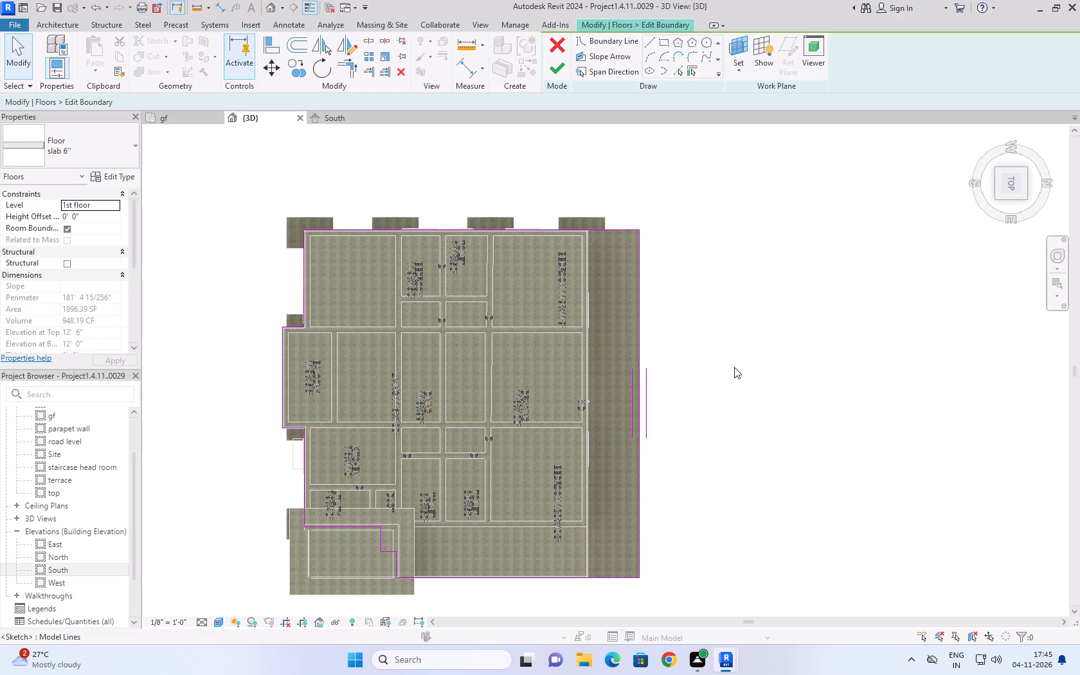
click(555, 71)
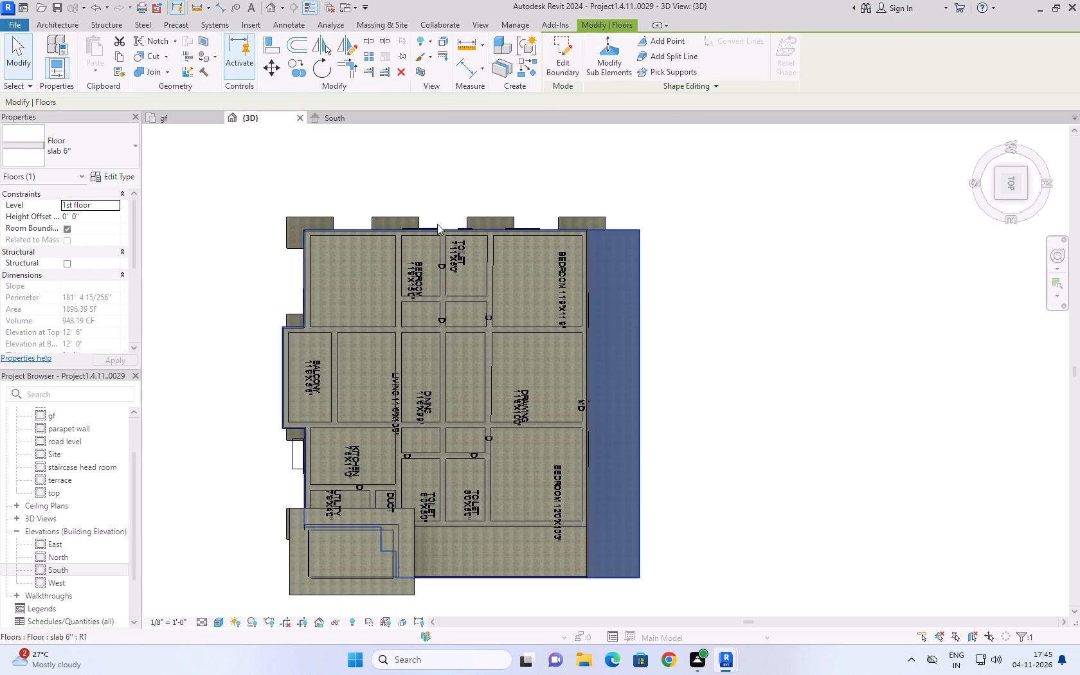
click(214, 157)
click(50, 25)
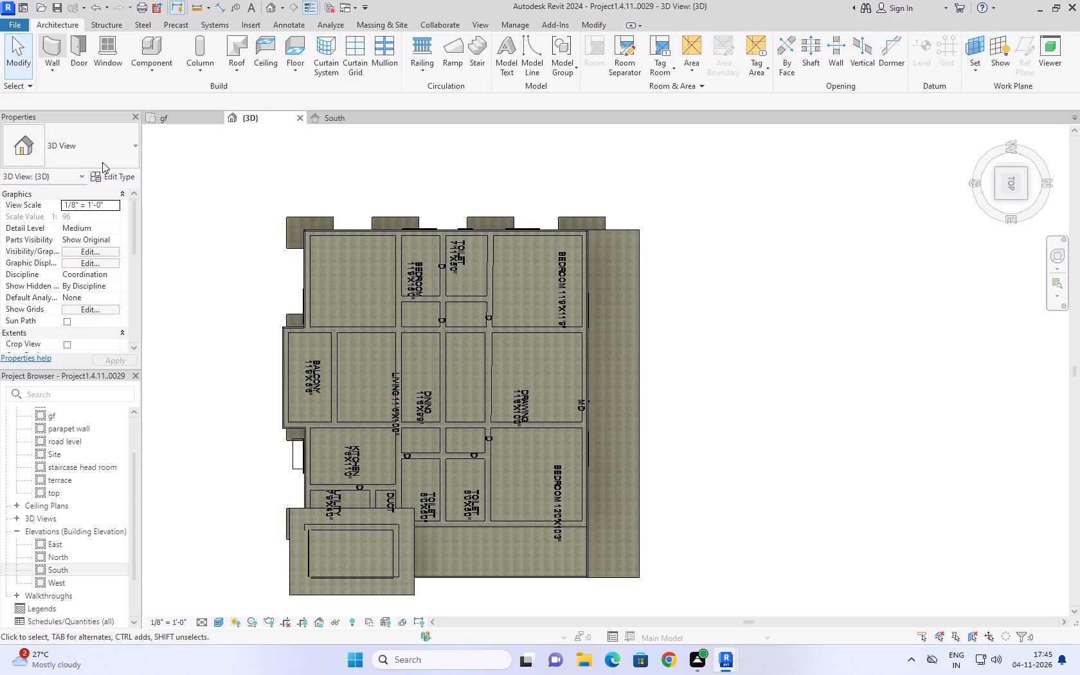
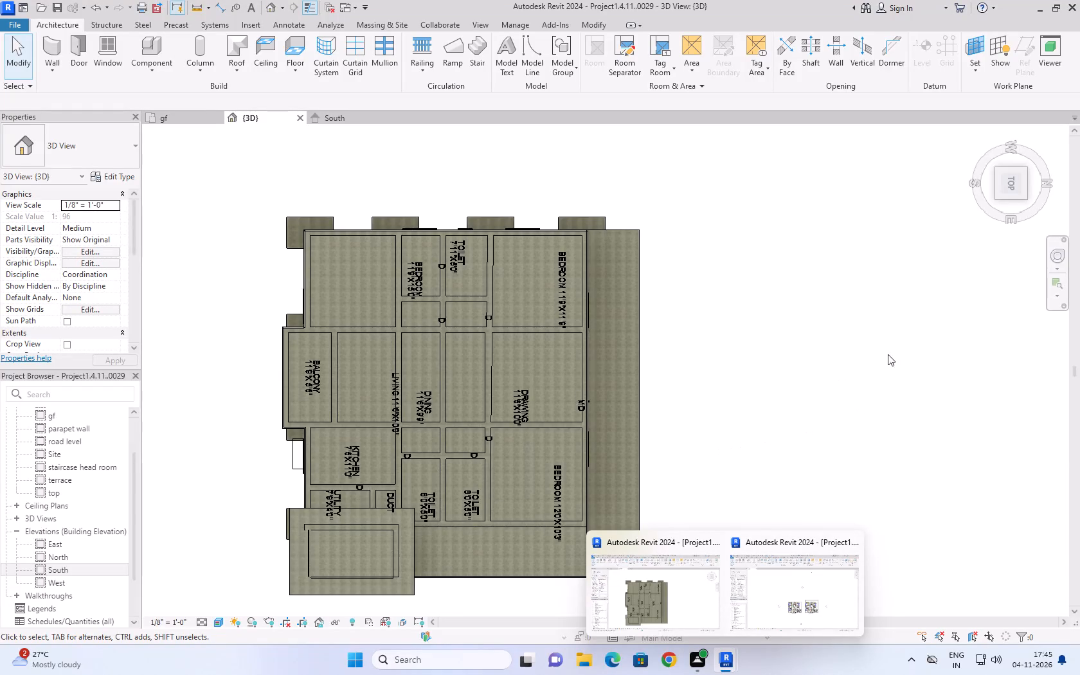
Switch to the second Revit window, which shows only the gf floor plan, and close it.
click(684, 597)
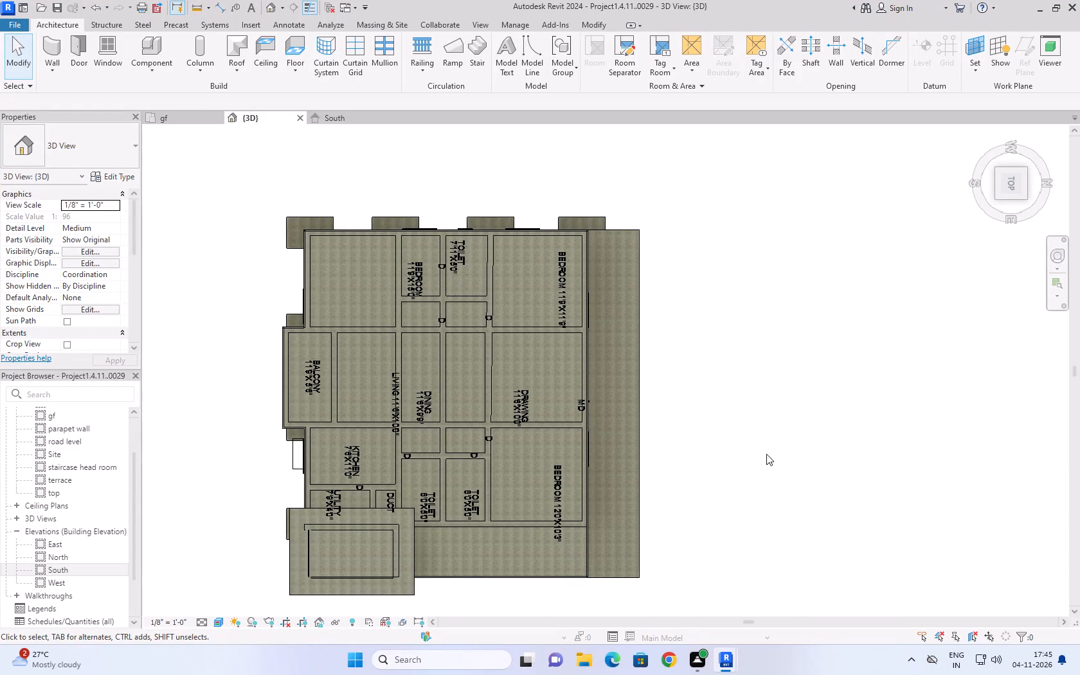
key(alt+Tab)
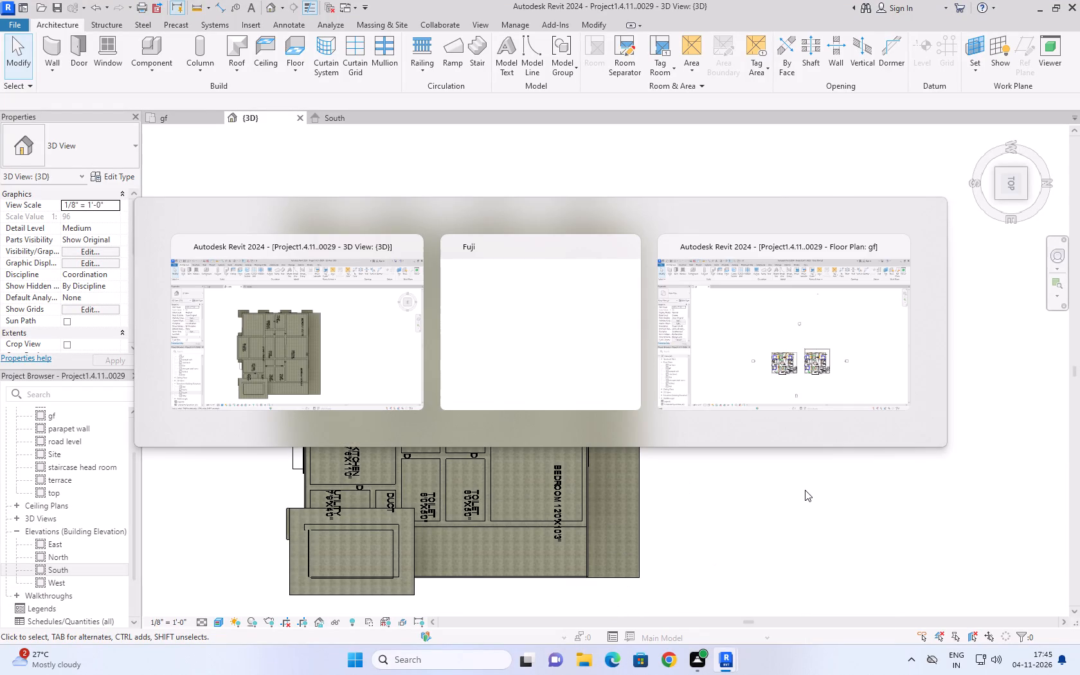
key(alt+Tab)
click(1068, 0)
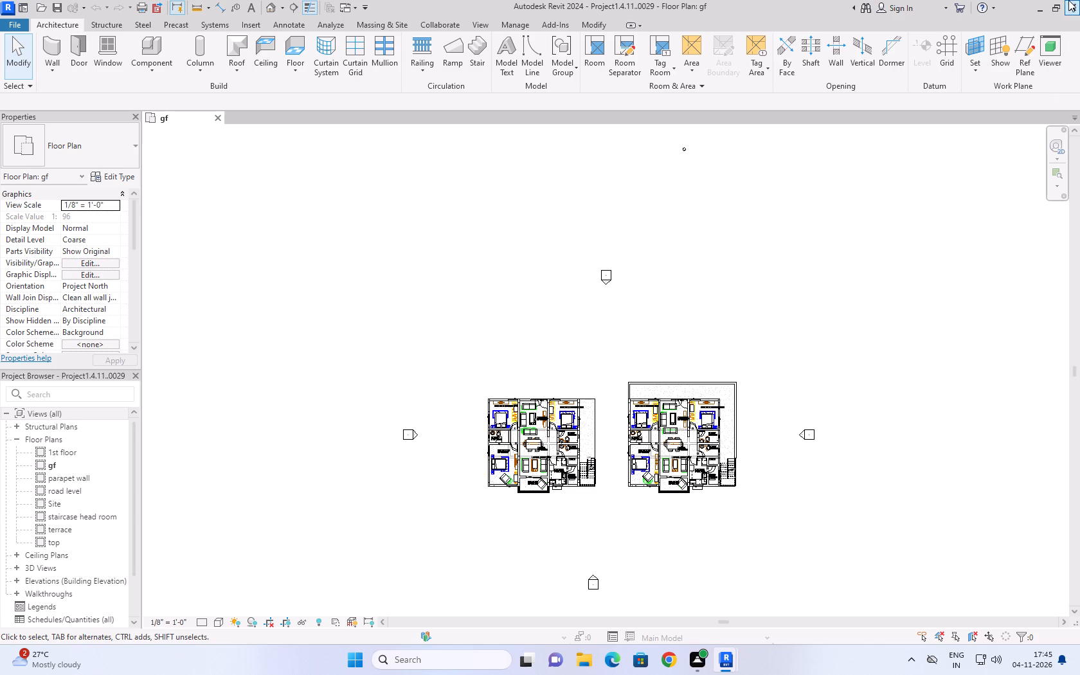
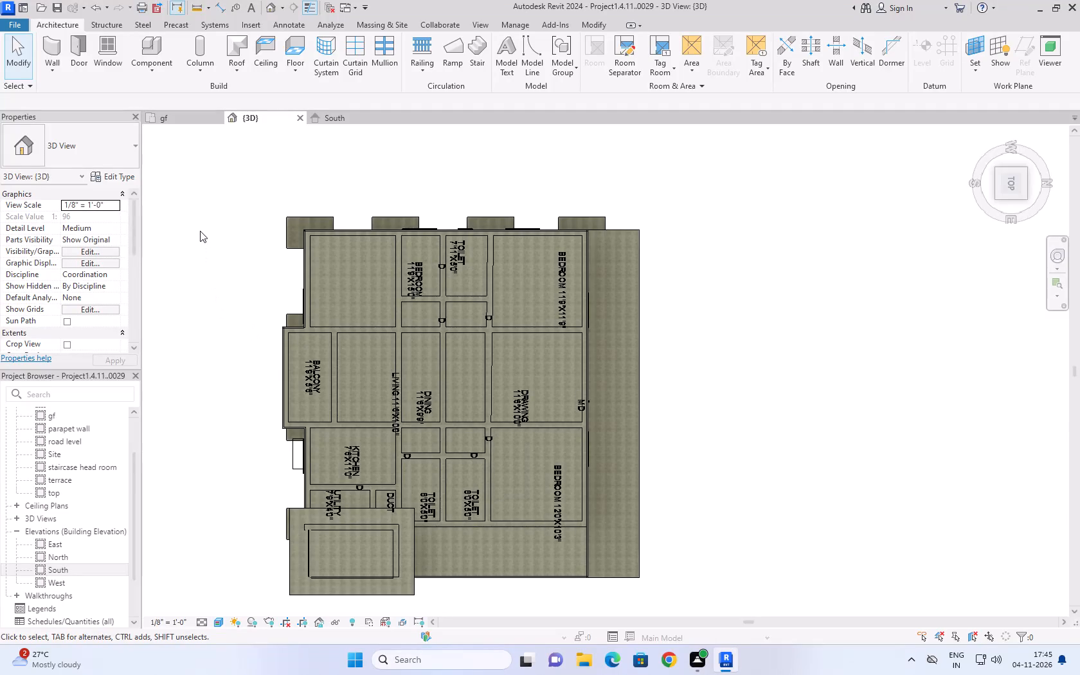
Draw wall 9" parapet walls along the three outer edges of the western building's rear slab extension, from terrace to parapet wall level.
click(40, 42)
scroll(699, 300, up, 2)
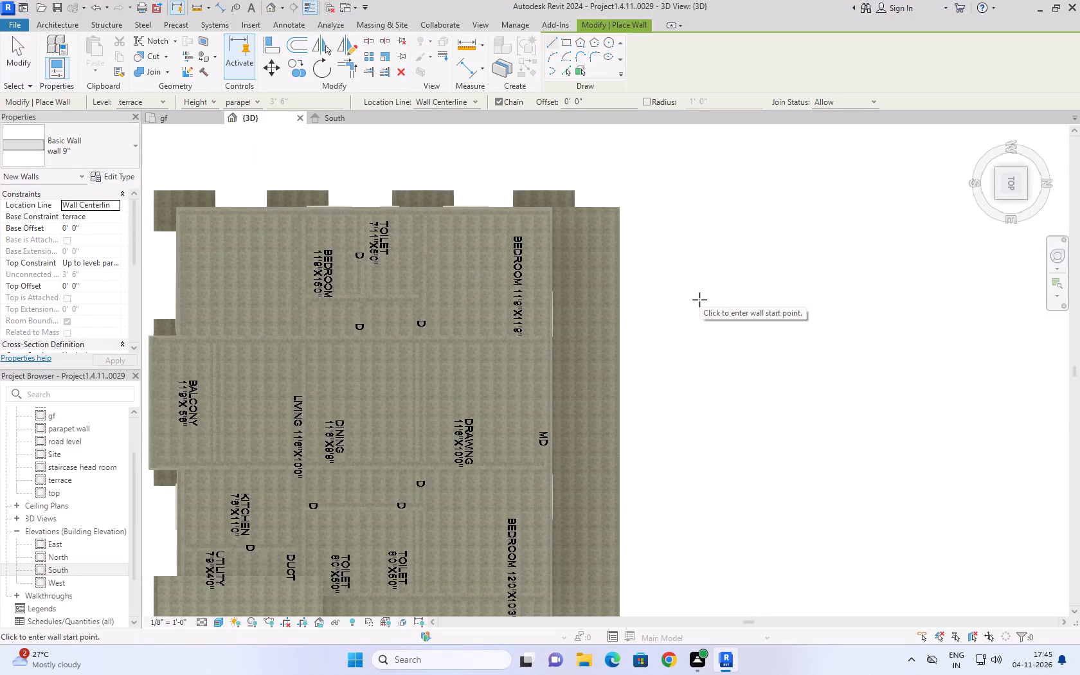
scroll(699, 300, up, 3)
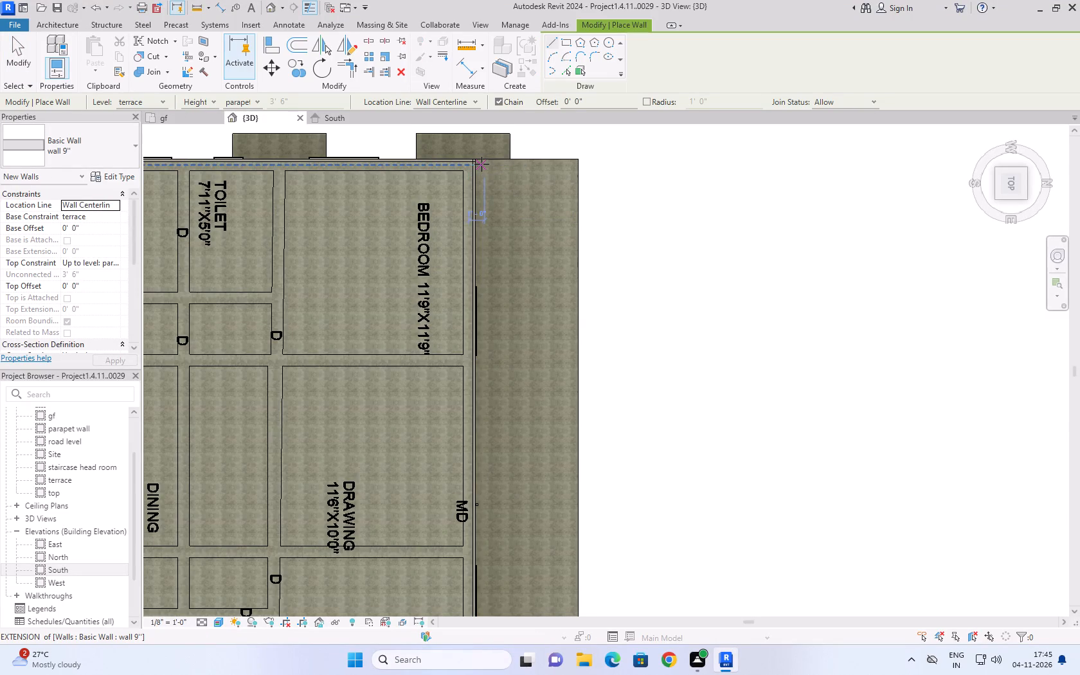
click(481, 165)
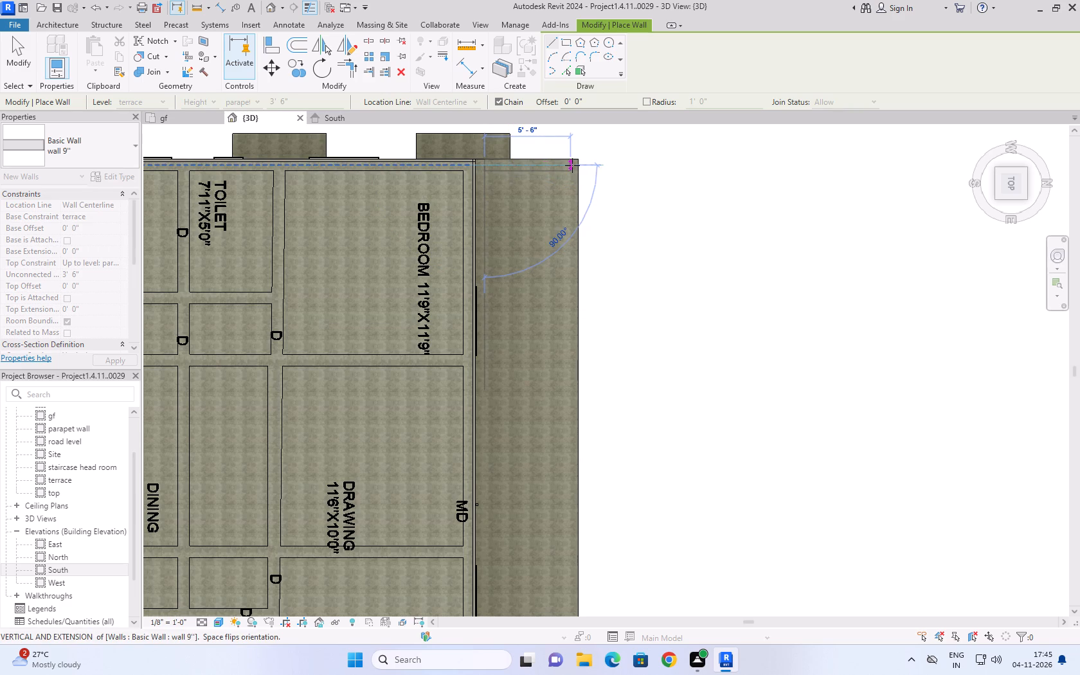
click(574, 165)
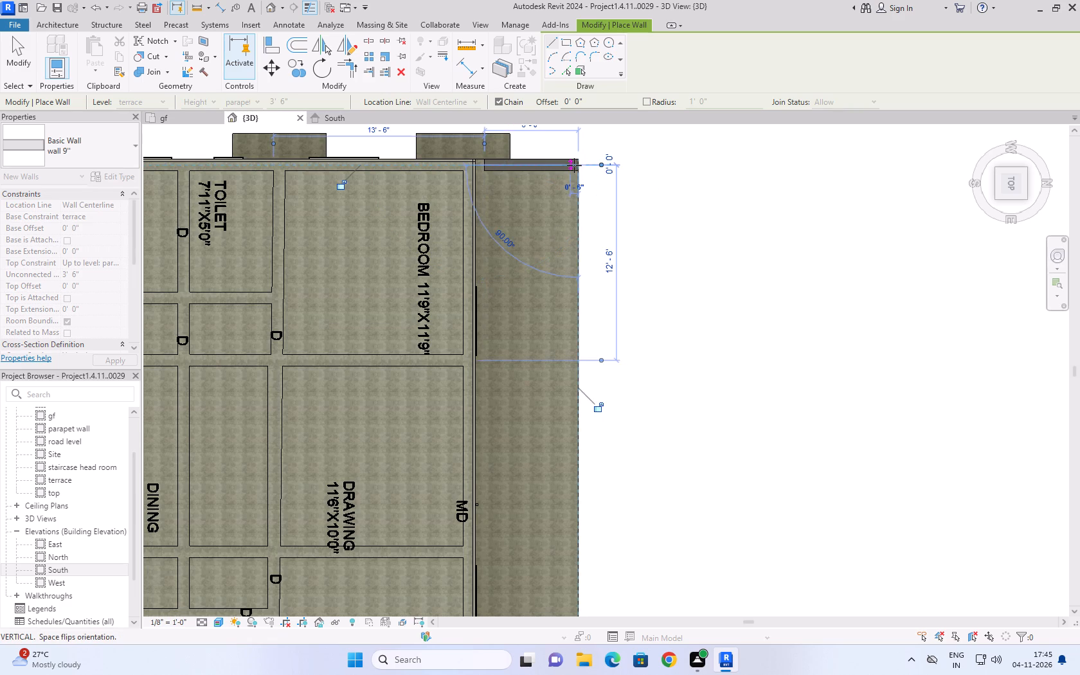
scroll(586, 330, down, 8)
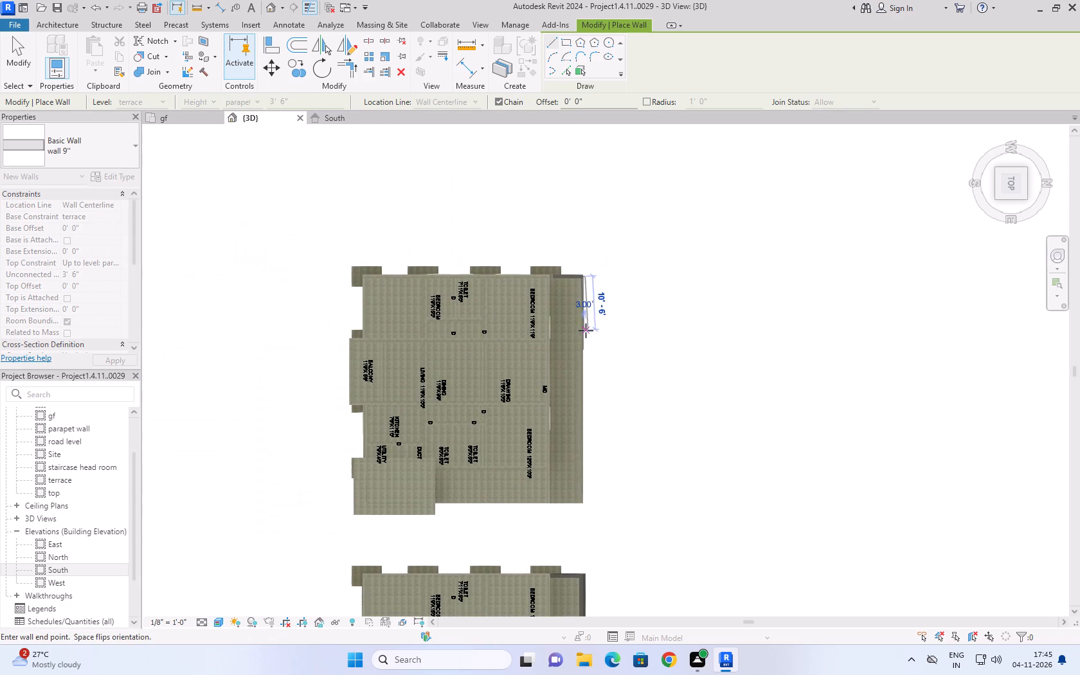
scroll(586, 334, down, 4)
scroll(579, 521, up, 4)
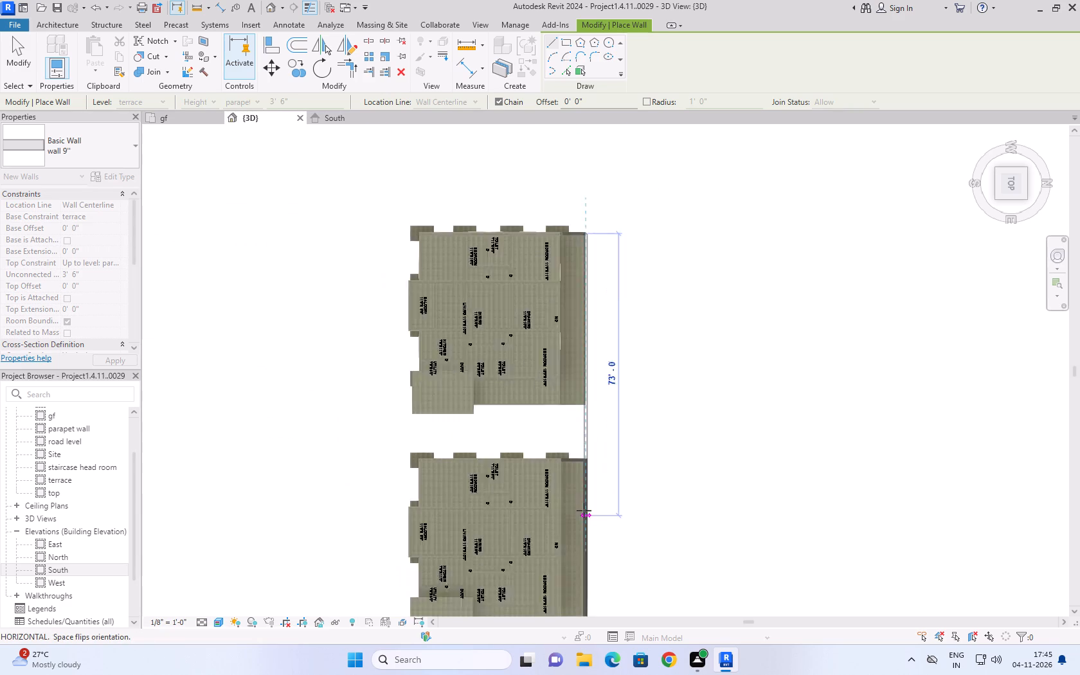
scroll(584, 510, up, 5)
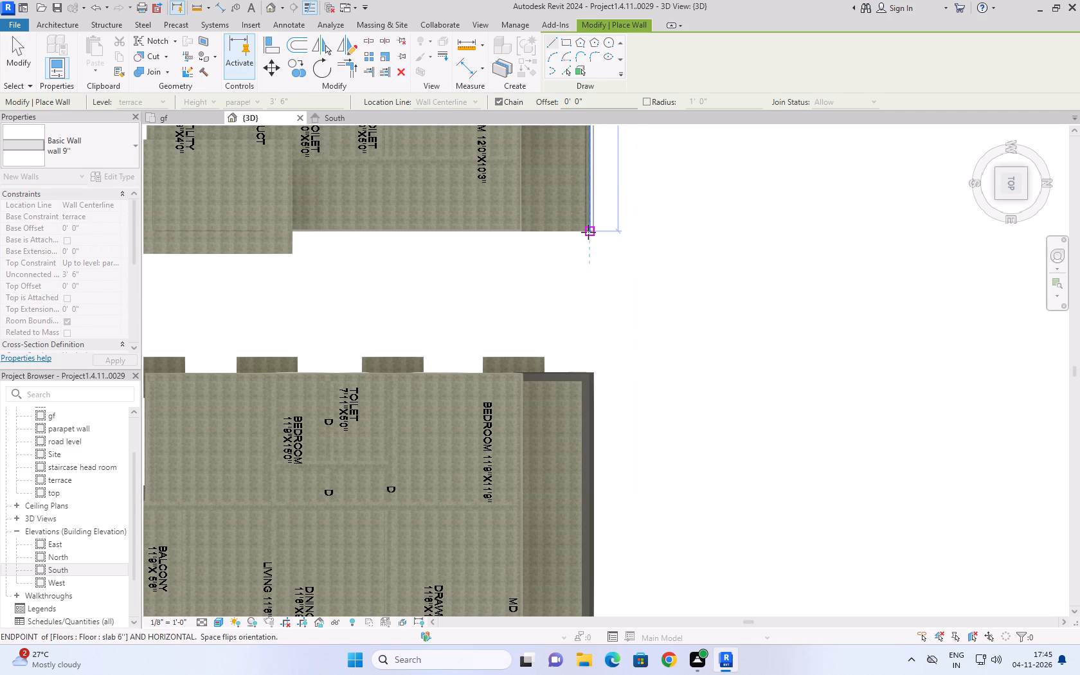
click(588, 232)
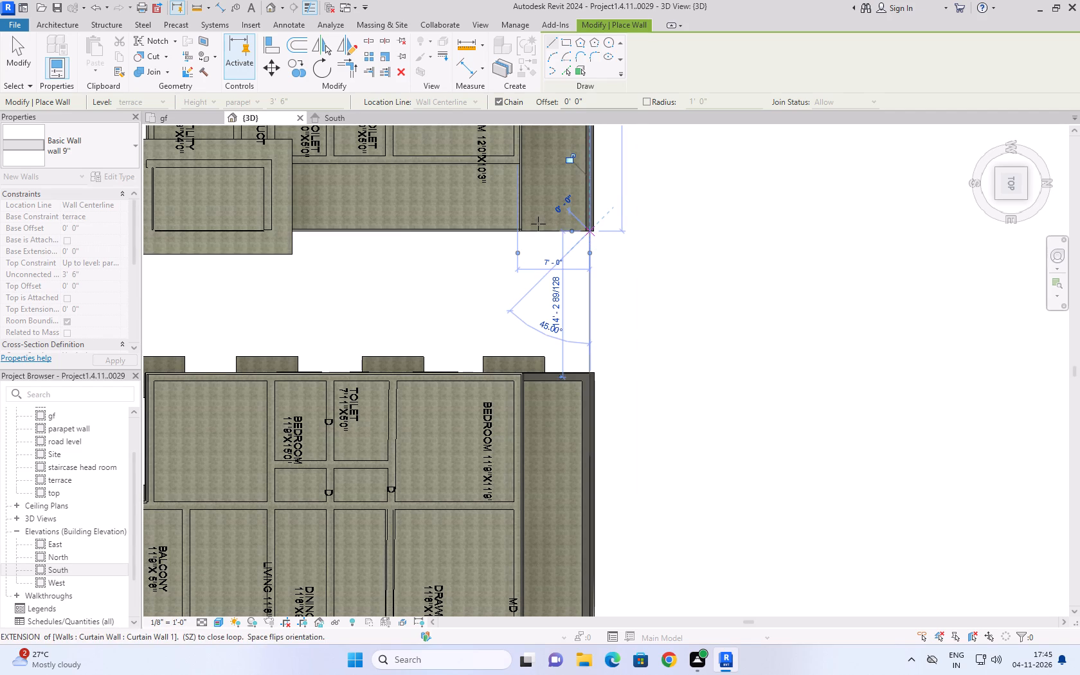
click(521, 228)
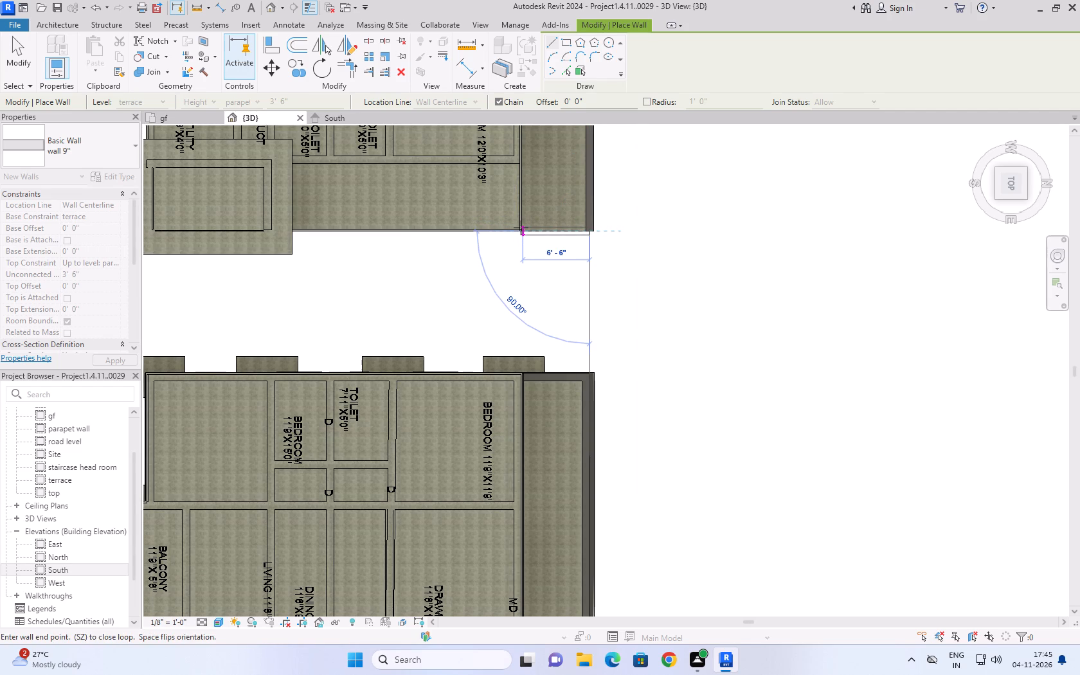
scroll(568, 332, down, 9)
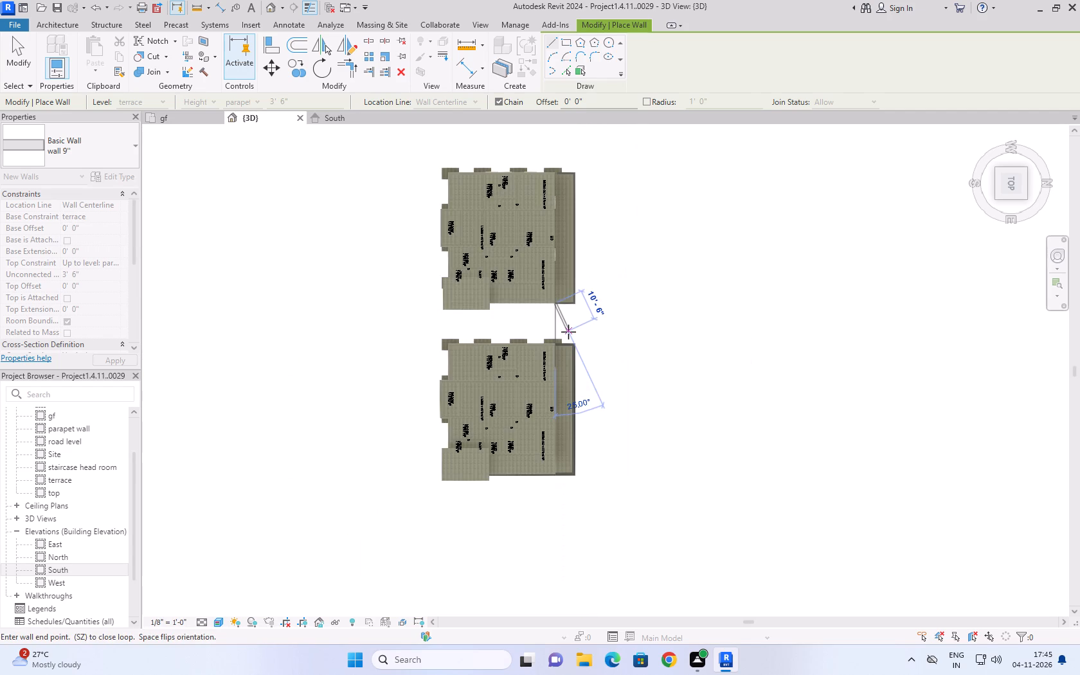
click(14, 51)
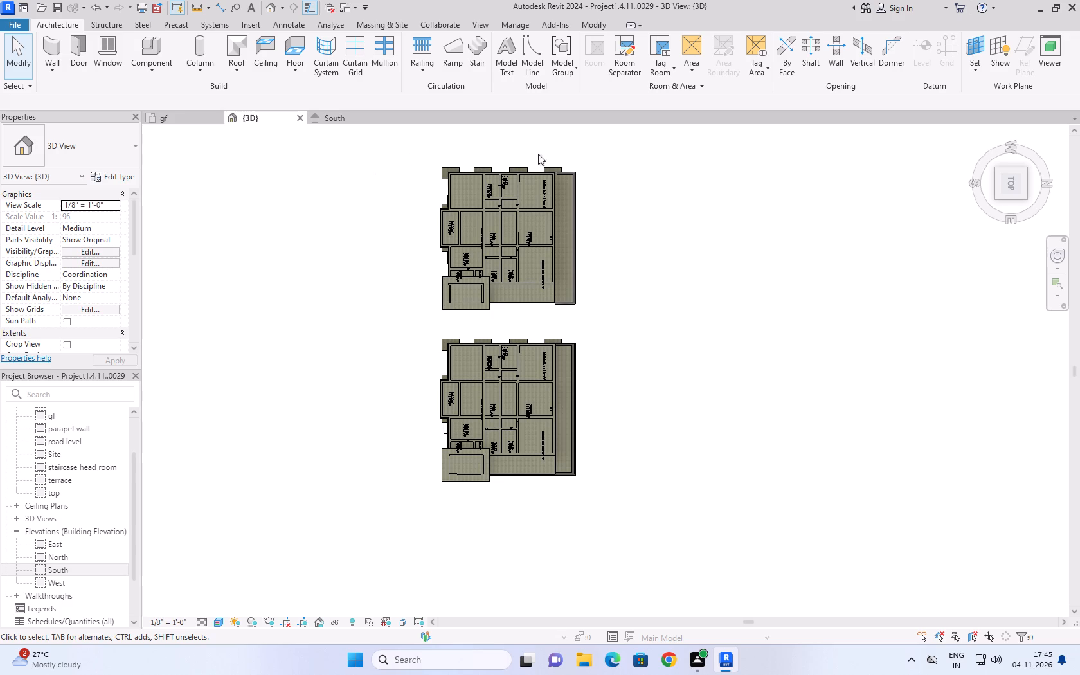
Stretch the inner end of the new west-side parapet wall to the building face, about 6'-7 1/4" long.
scroll(552, 149, up, 9)
scroll(613, 174, up, 3)
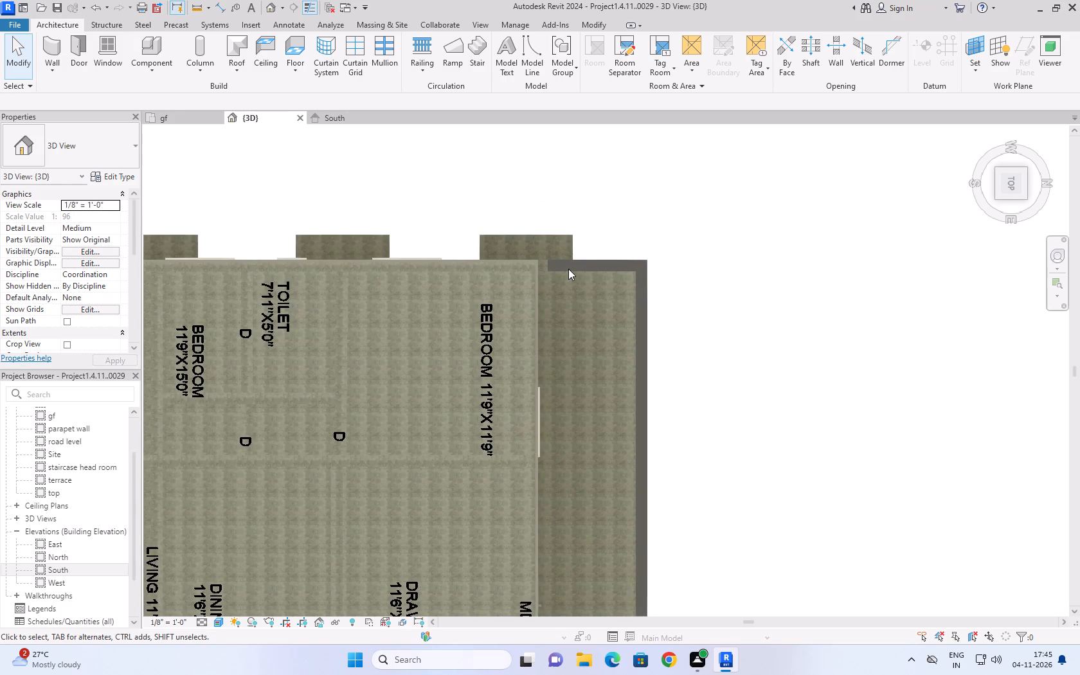
click(568, 269)
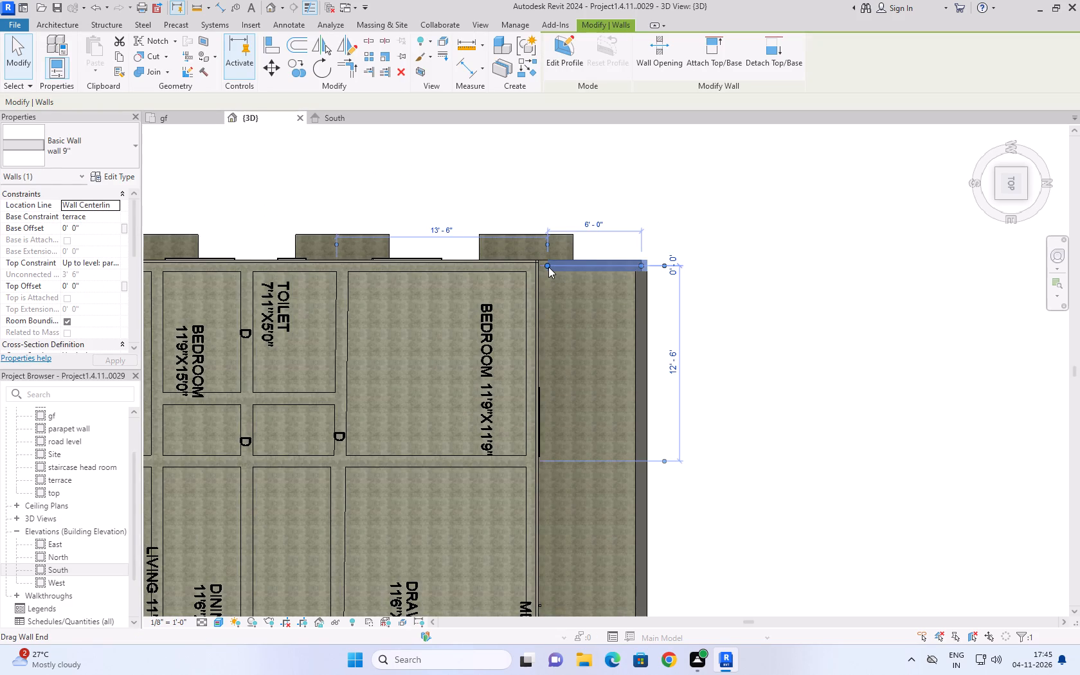
drag(548, 266, 540, 261)
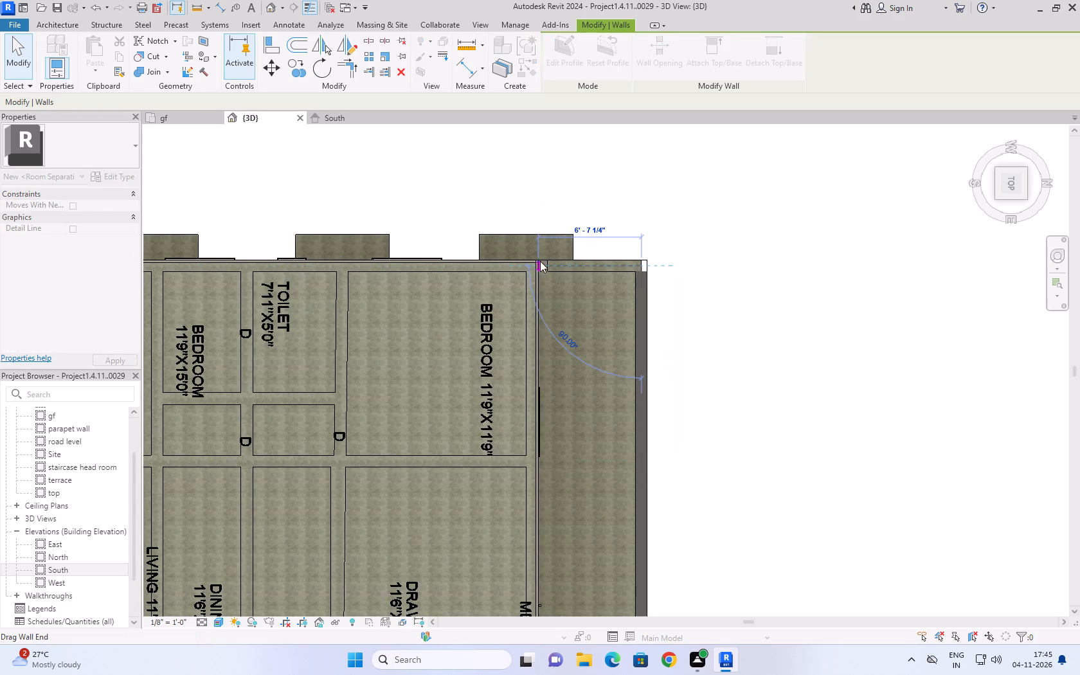
click(728, 188)
Nudge the new east-side parapet wall inward until its outer face is flush with the slab edge.
scroll(729, 188, down, 2)
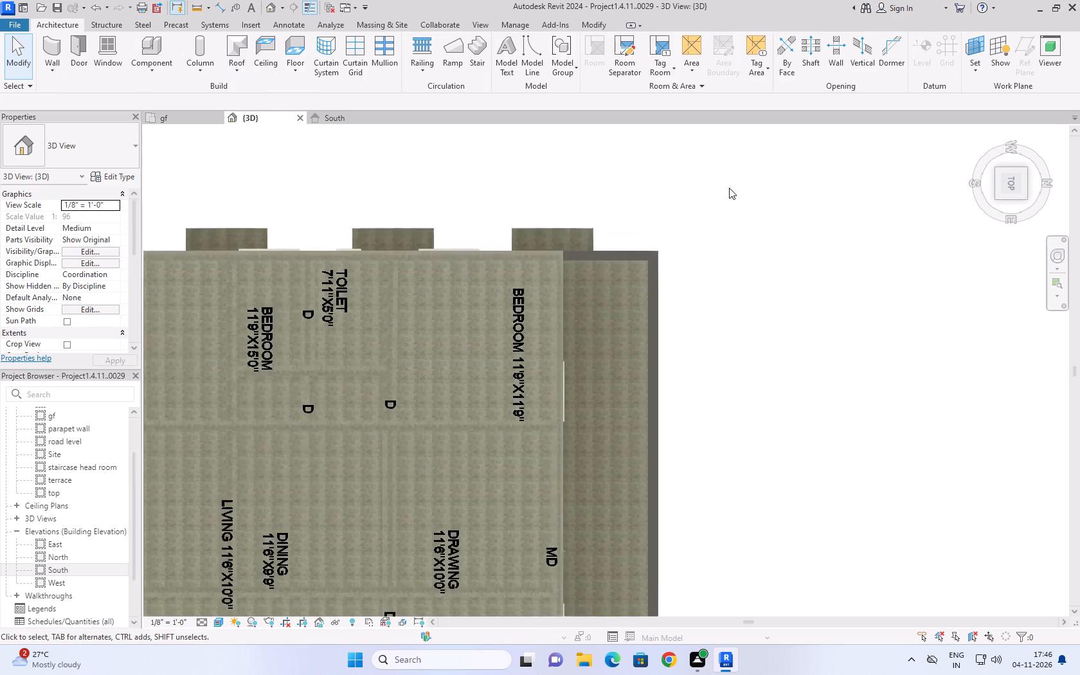
scroll(729, 188, down, 7)
scroll(689, 423, up, 11)
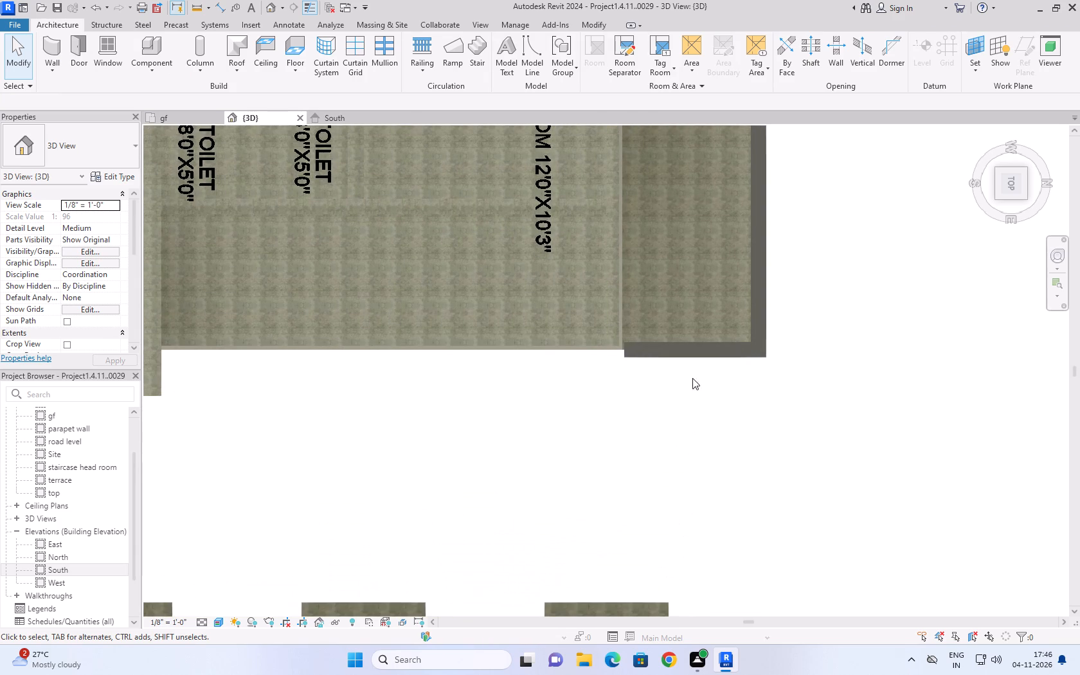
click(698, 345)
scroll(698, 345, up, 4)
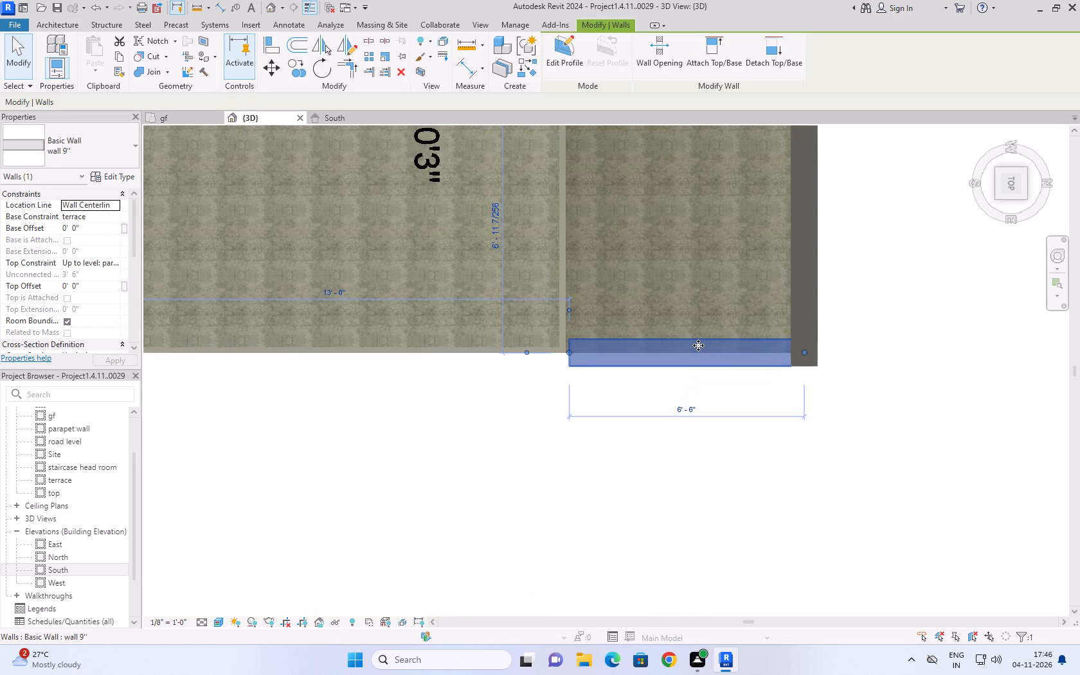
key(Up)
key(Up)
key(Up)
key(Up)
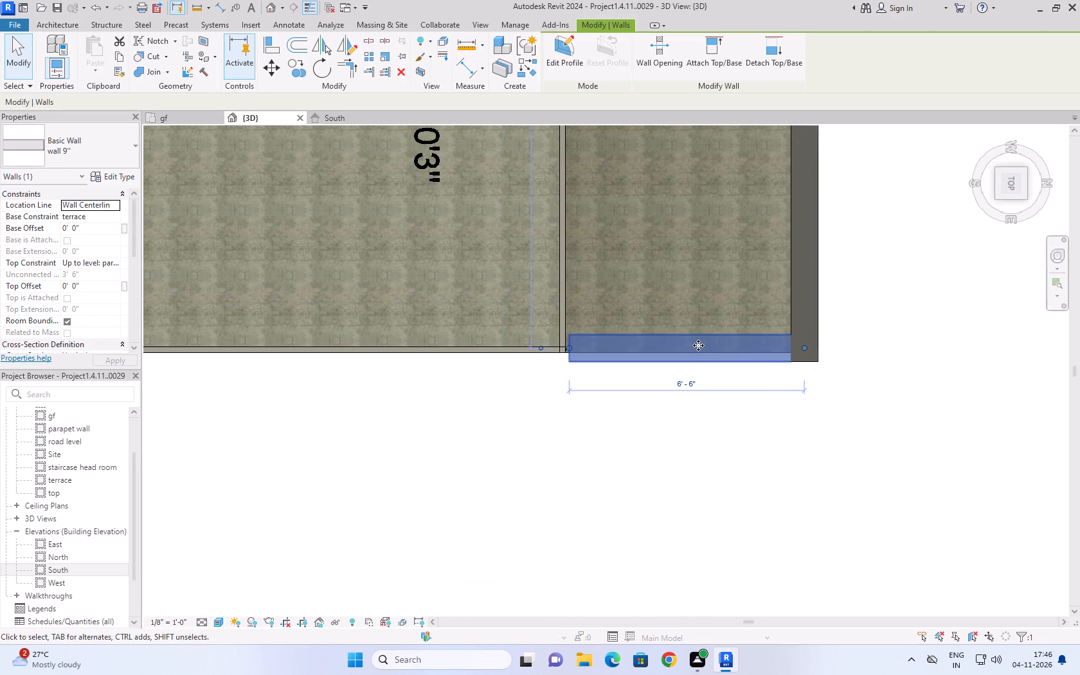
key(Up)
key(Up)
key(Up)
key(Down)
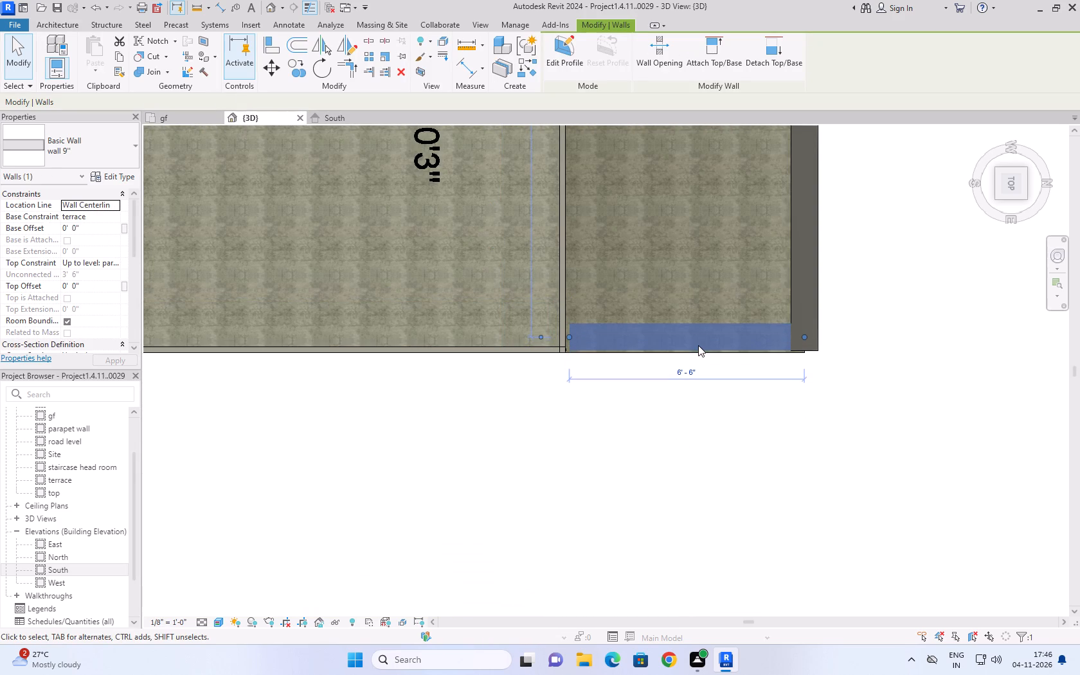
Stretch the inner end of the east-side parapet wall until it meets the building face.
scroll(566, 336, up, 6)
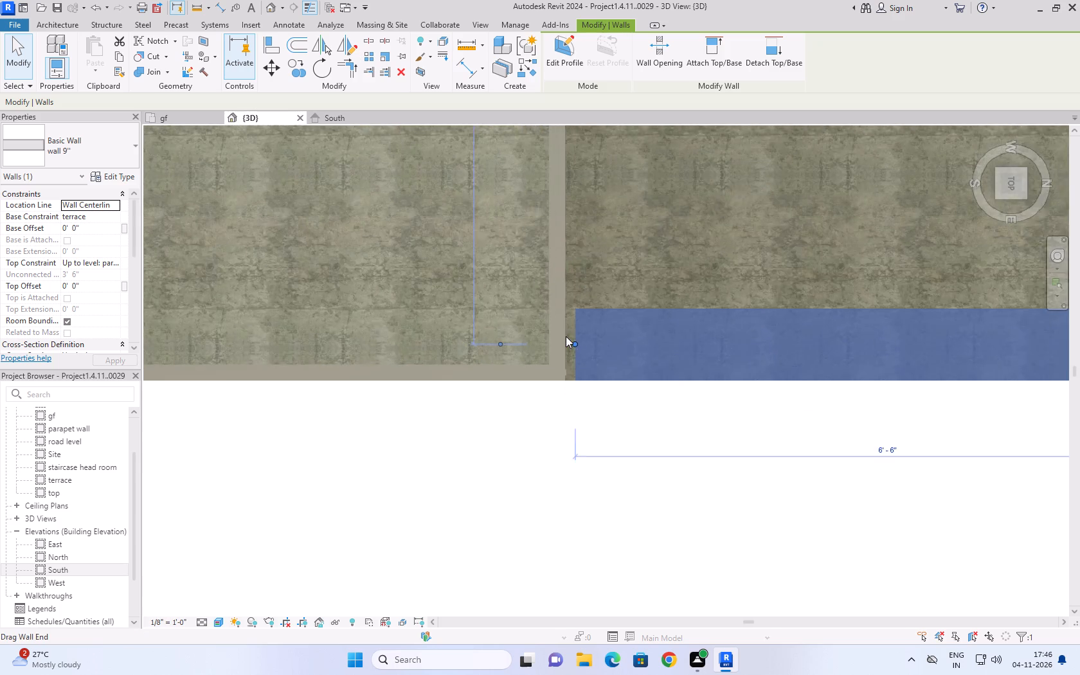
scroll(566, 336, up, 5)
drag(582, 351, 561, 348)
scroll(579, 423, down, 10)
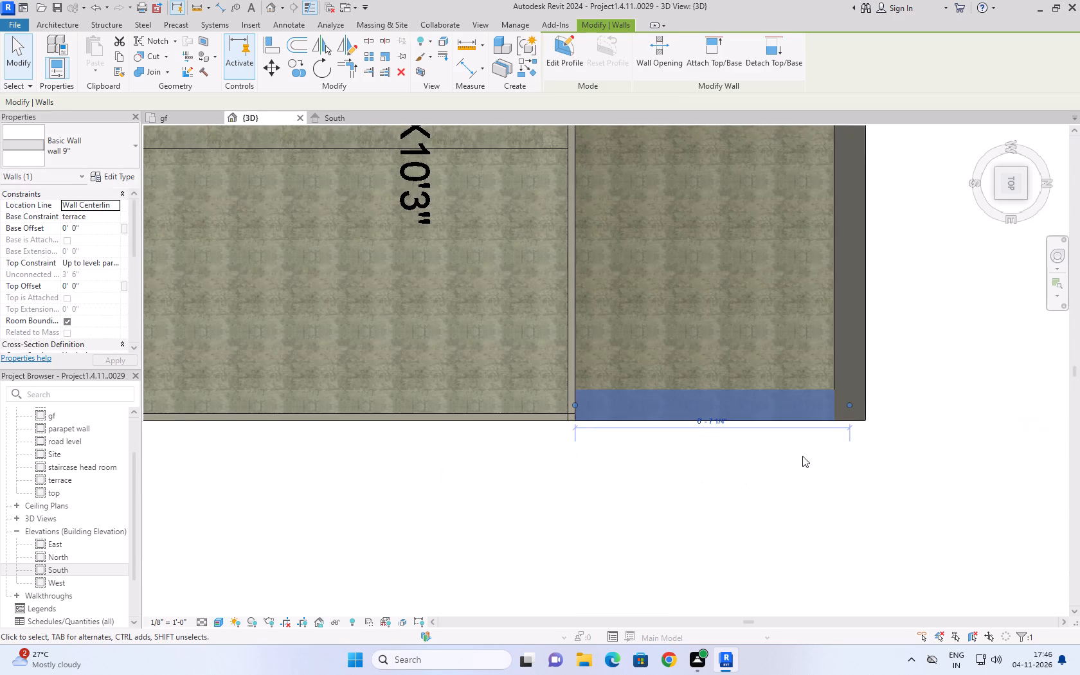
click(897, 354)
Nudge the long rear parapet wall inward, flush with the slab edge, to 6'-7 1/2" from the building wall.
click(836, 274)
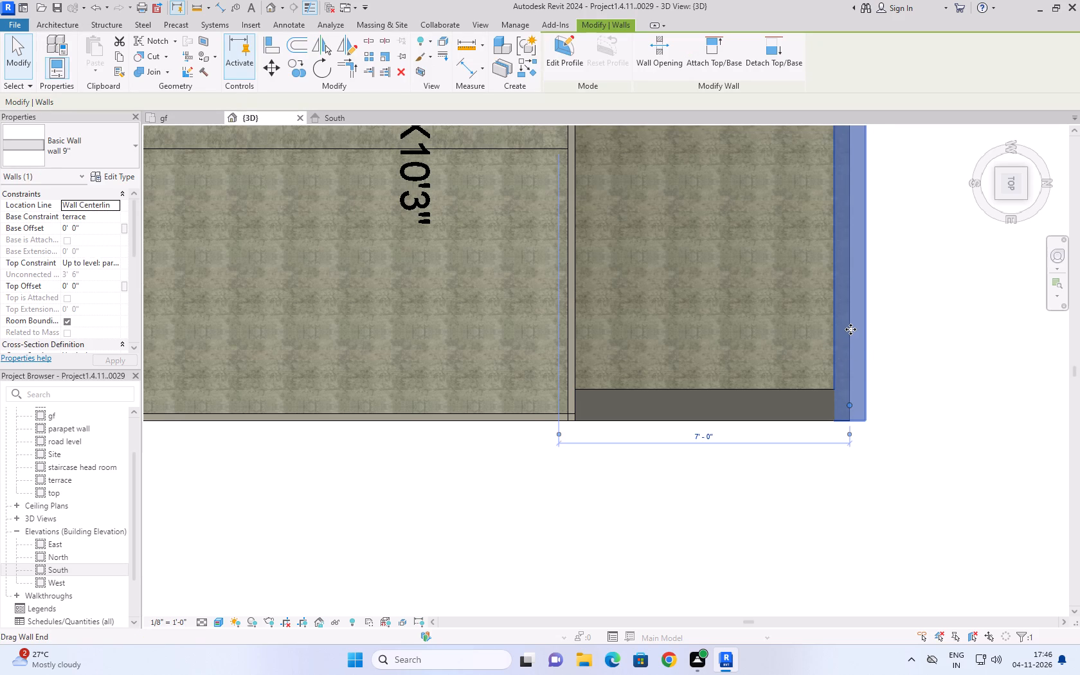
key(Left)
key(Left)
key(Left)
key(Left)
key(Left)
key(Left)
key(Left)
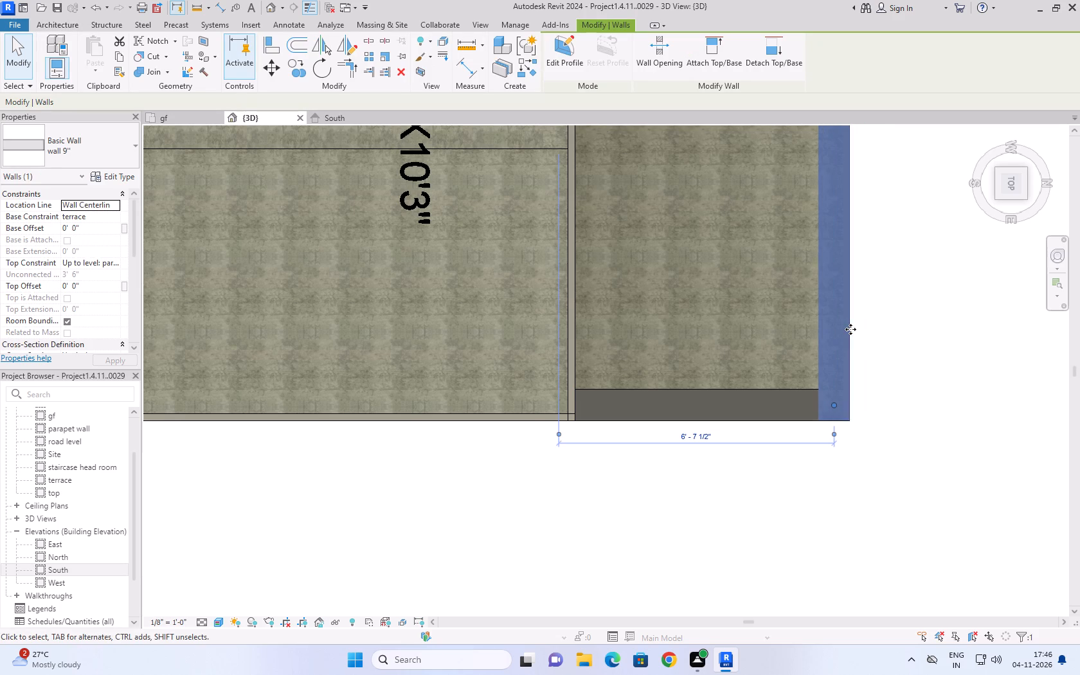
key(Down)
key(Right)
click(899, 323)
Check in top view that the western building's new parapet walls meet the slab edges and building face at their corners.
scroll(899, 323, down, 11)
middle_drag(944, 212, 845, 374)
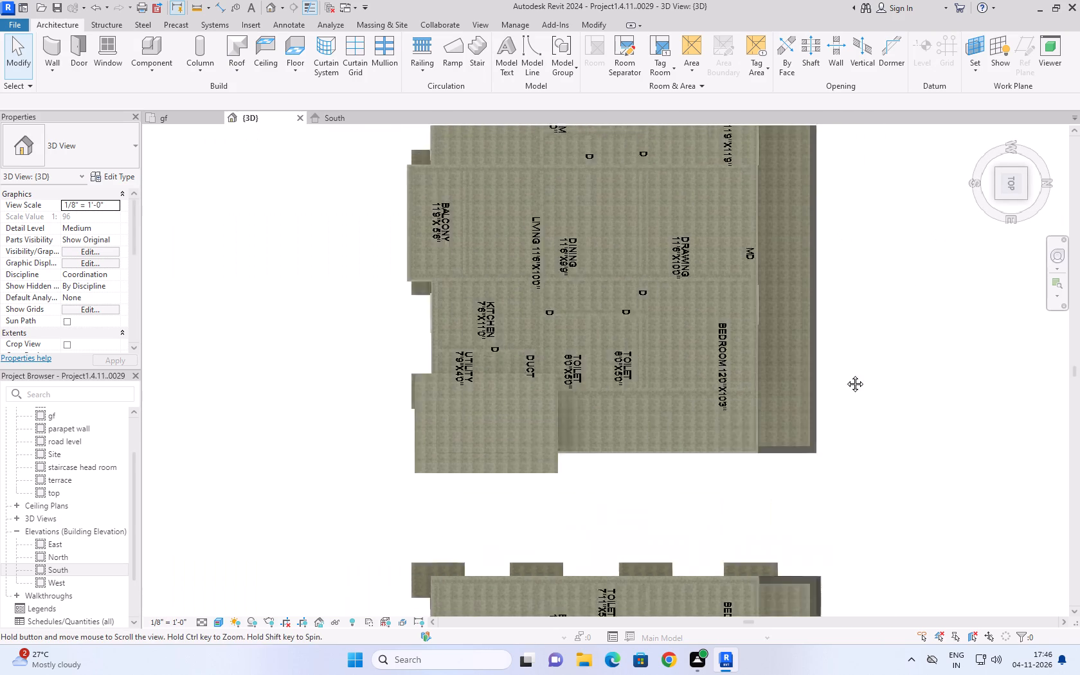
middle_drag(845, 374, 810, 446)
scroll(736, 143, up, 9)
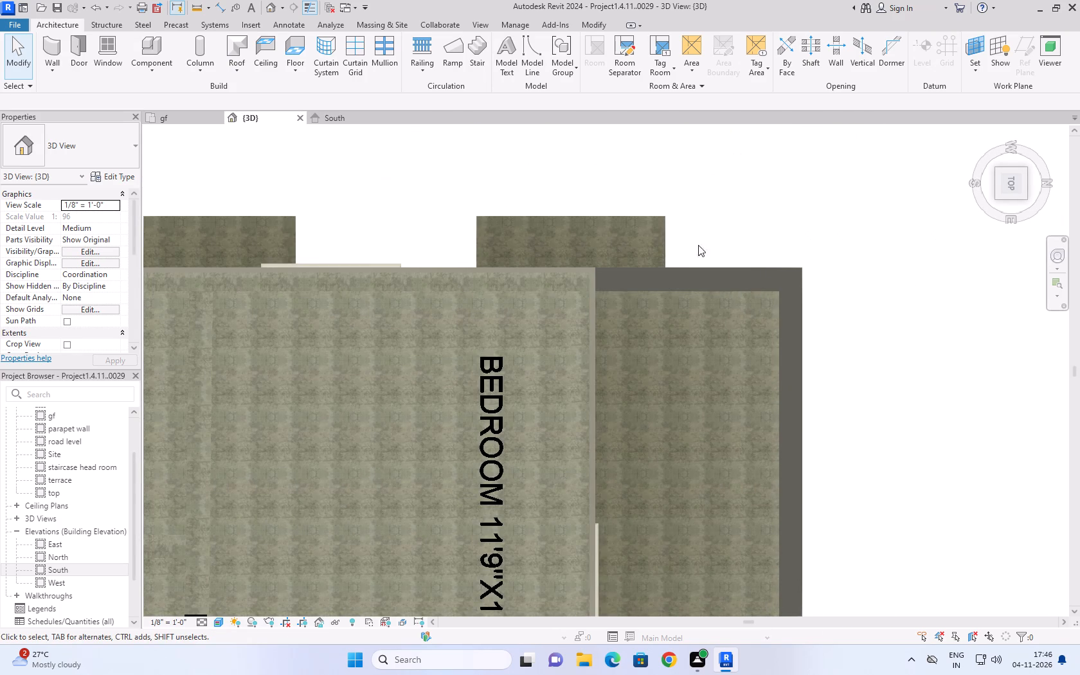
click(694, 273)
click(694, 269)
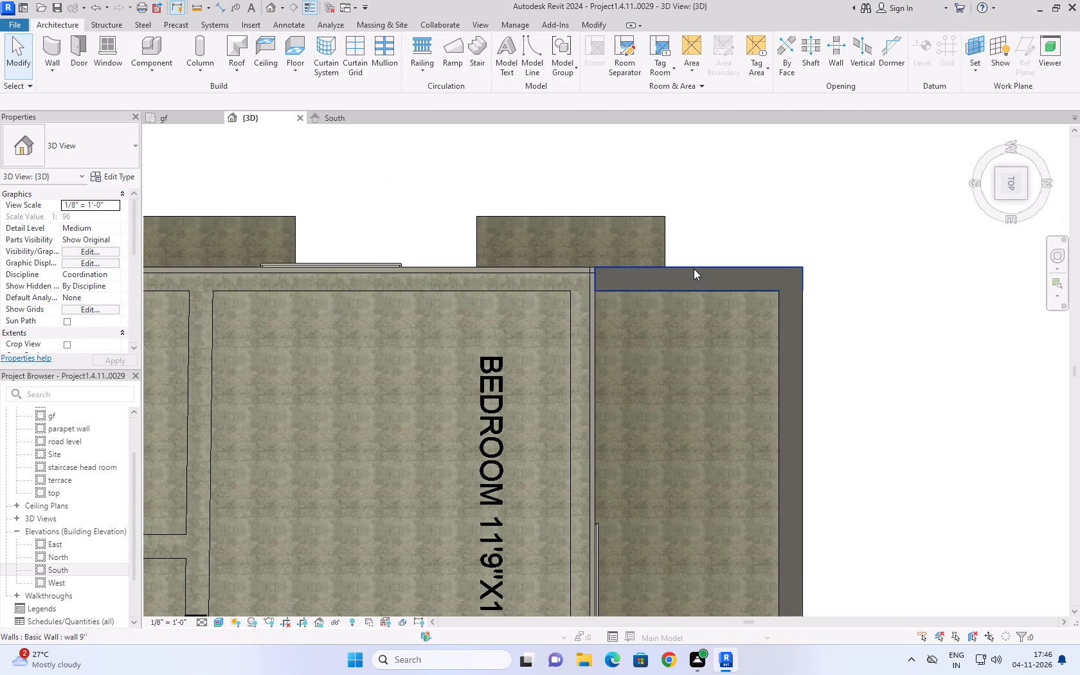
click(903, 193)
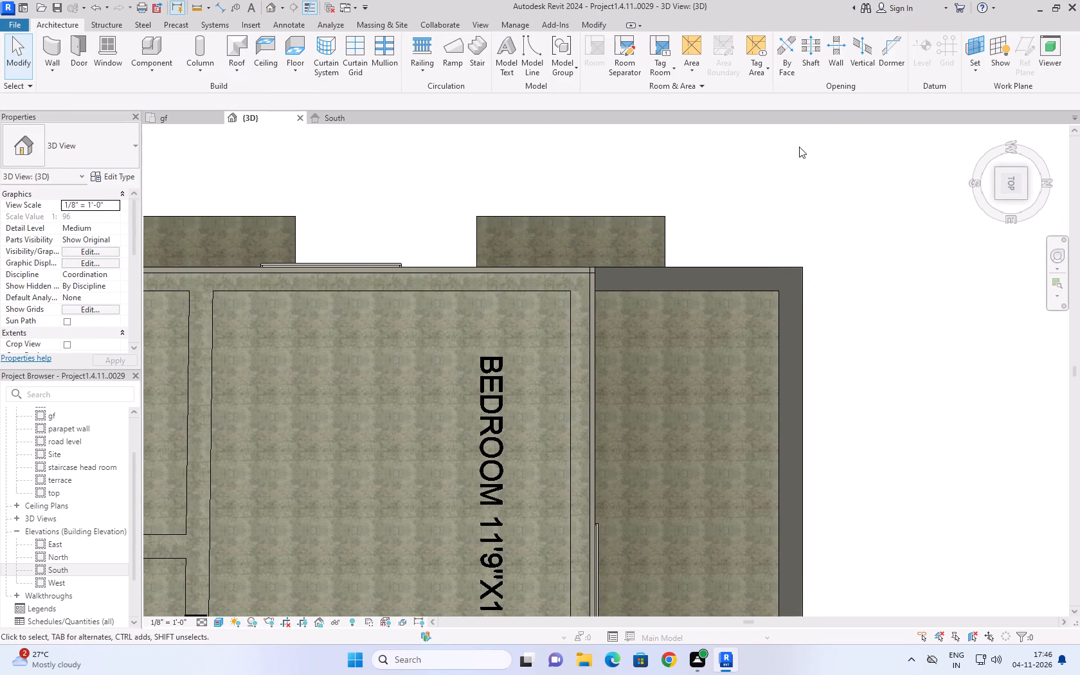
click(24, 59)
scroll(762, 198, down, 9)
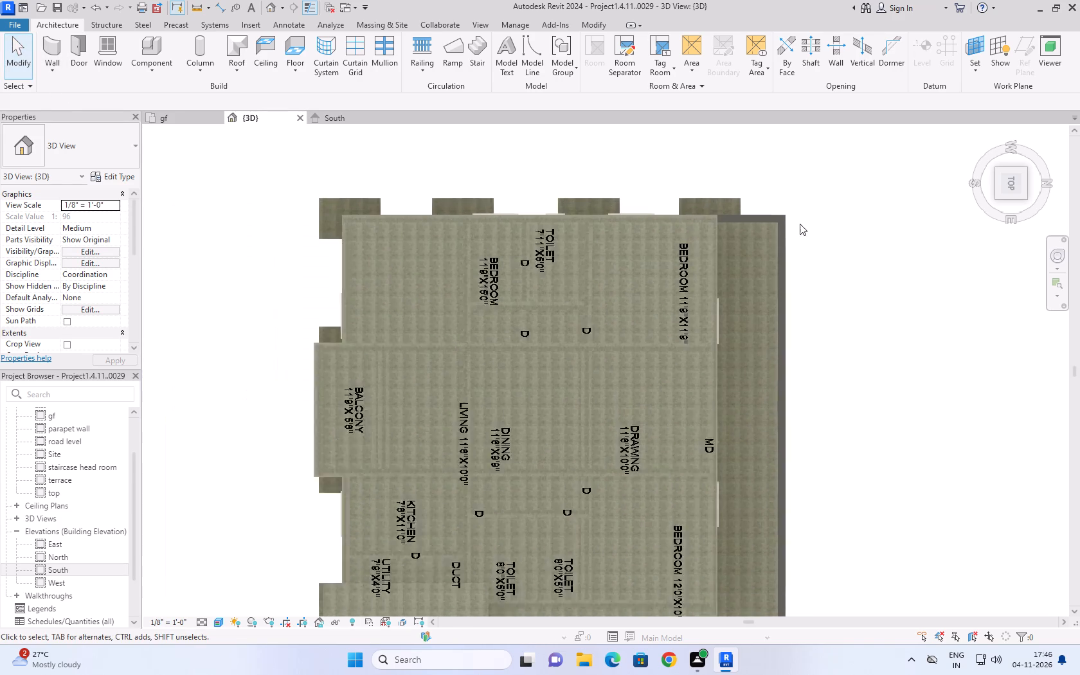
scroll(808, 300, down, 4)
scroll(818, 485, up, 5)
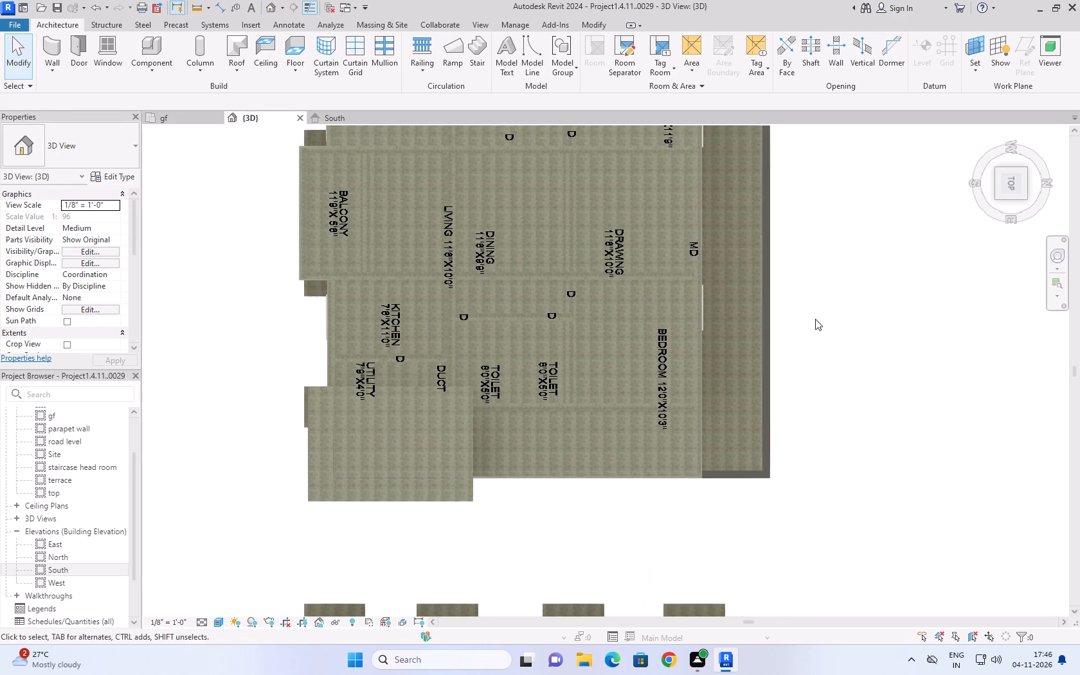
middle_drag(815, 319, 789, 375)
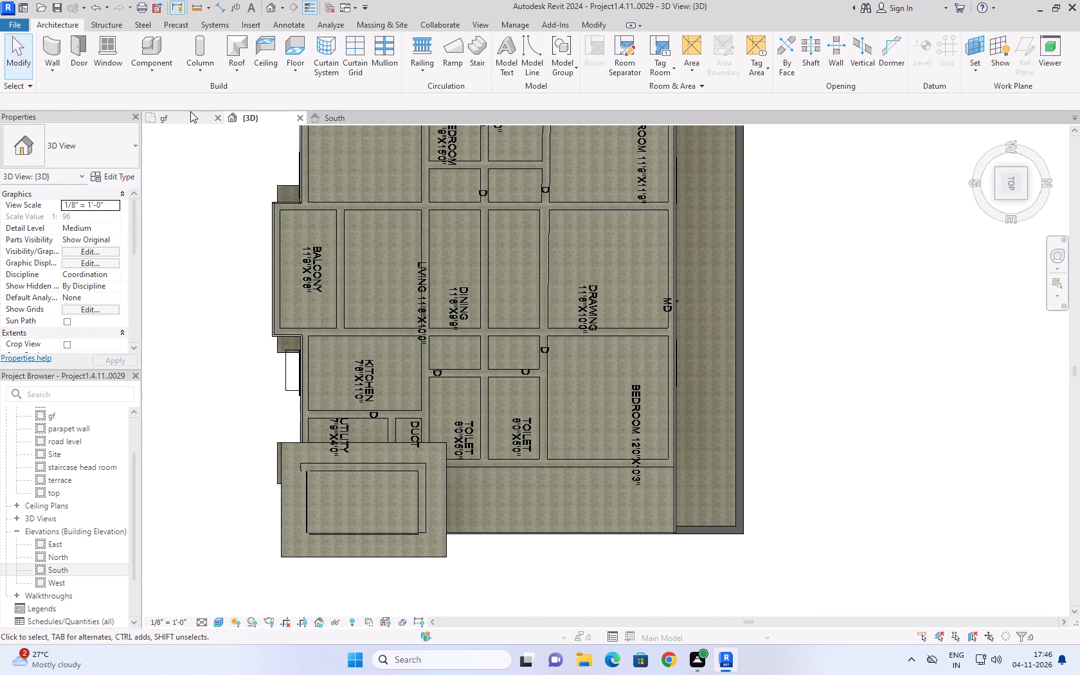
click(190, 111)
click(251, 113)
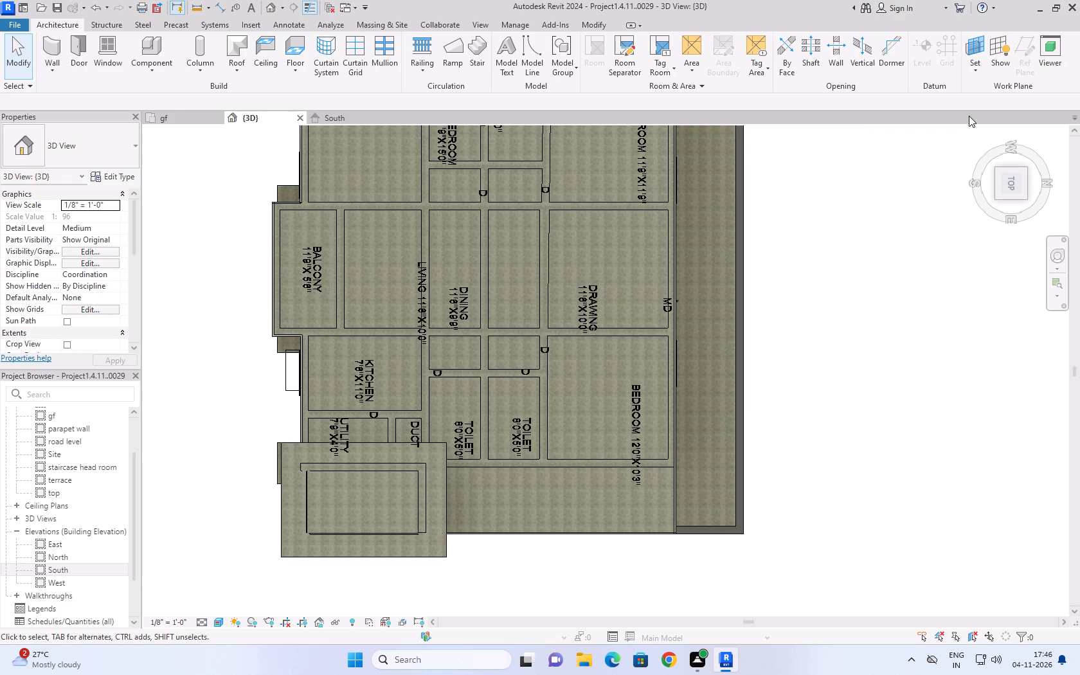
Set the western building's three new rear parapet walls to base level gf with an unconnected top and 3' height.
click(982, 137)
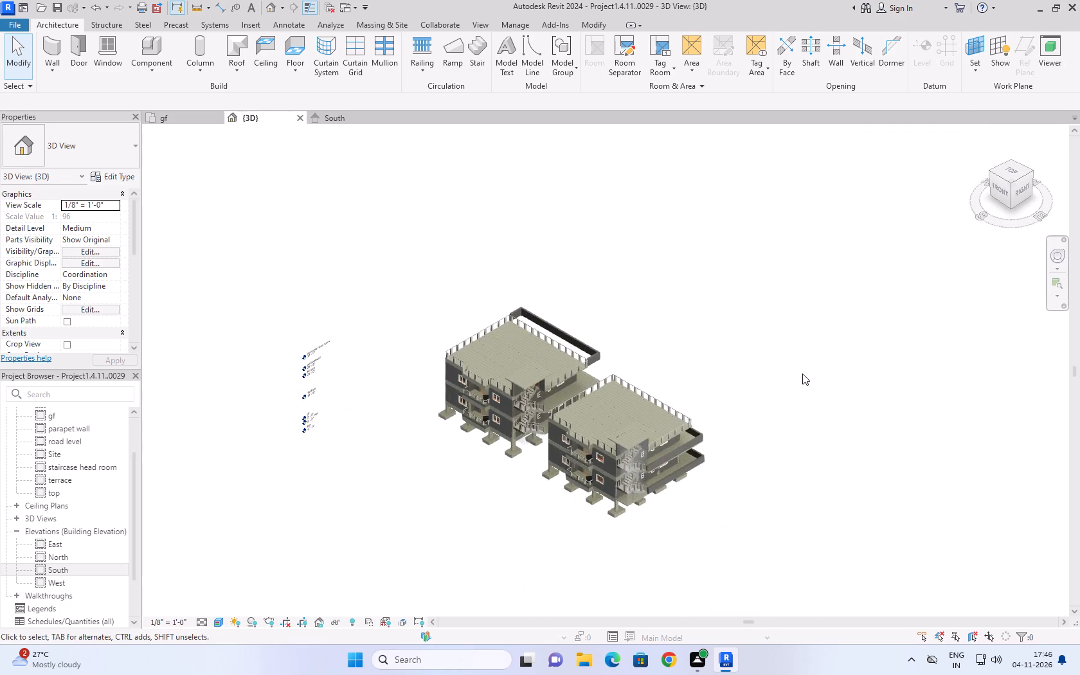
scroll(631, 216, up, 4)
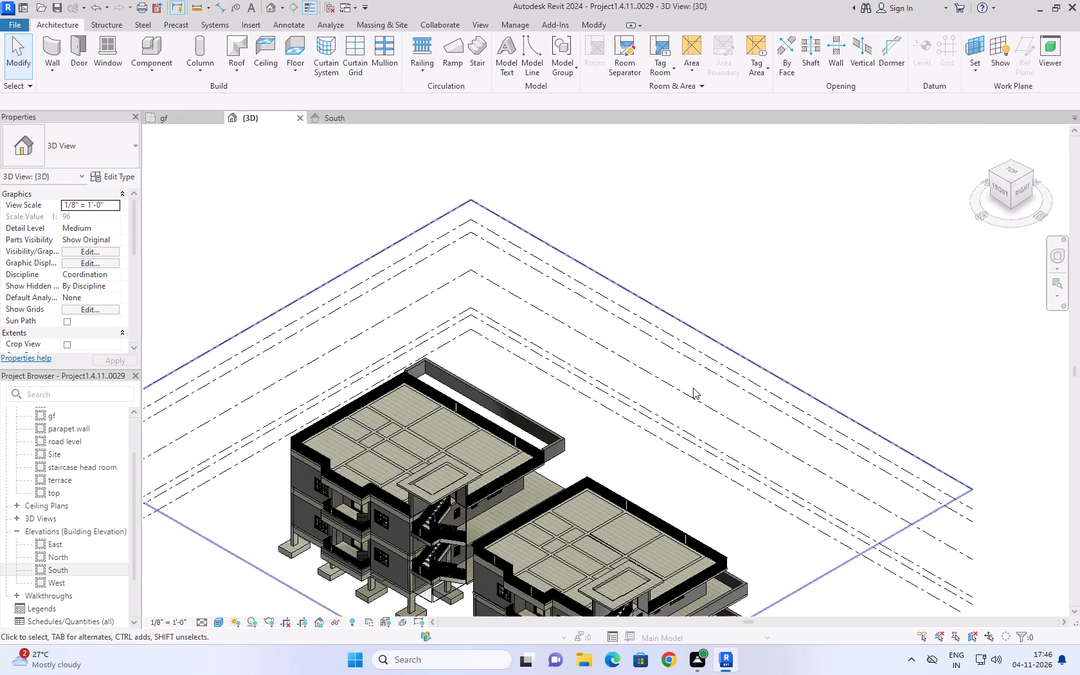
scroll(774, 204, up, 3)
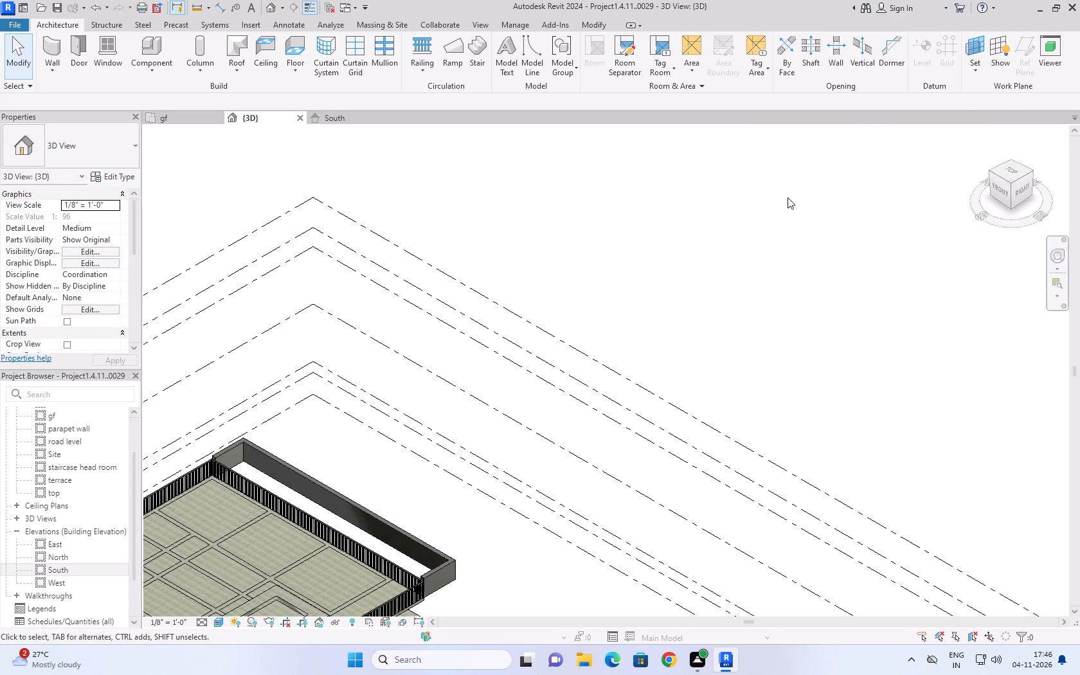
ctrl+click(237, 447)
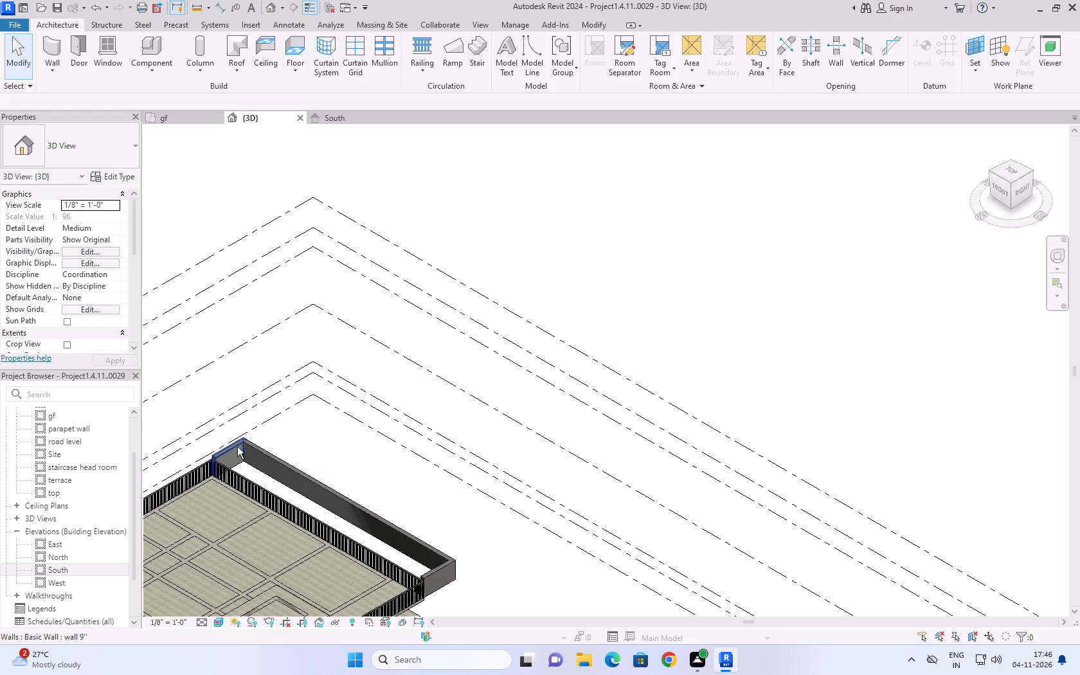
ctrl+click(281, 467)
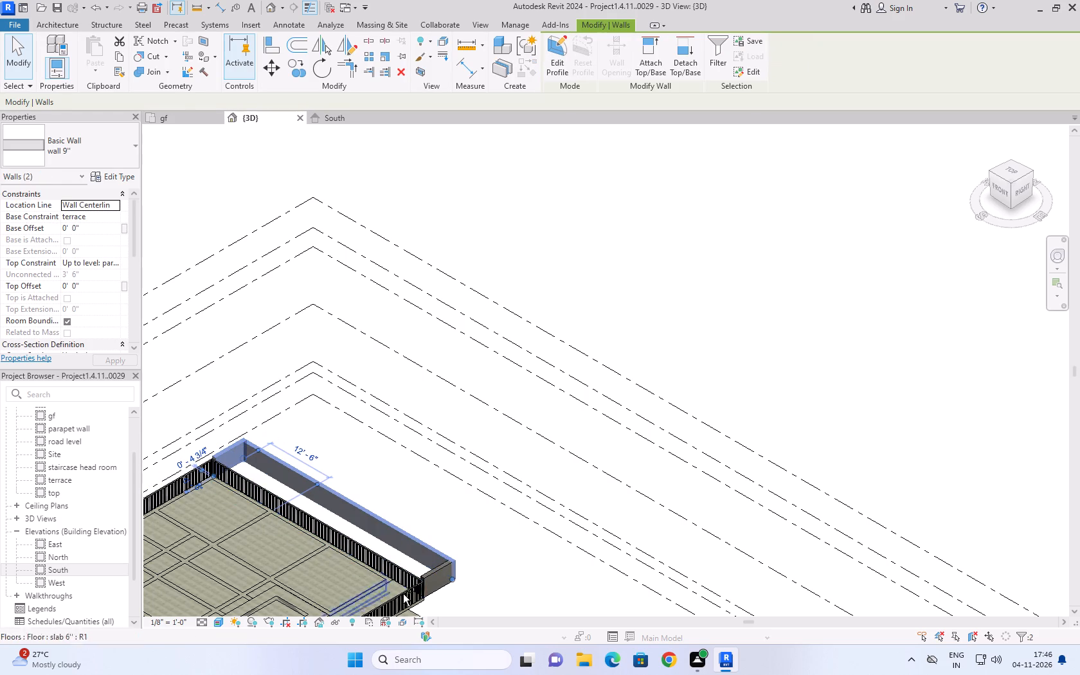
ctrl+click(436, 573)
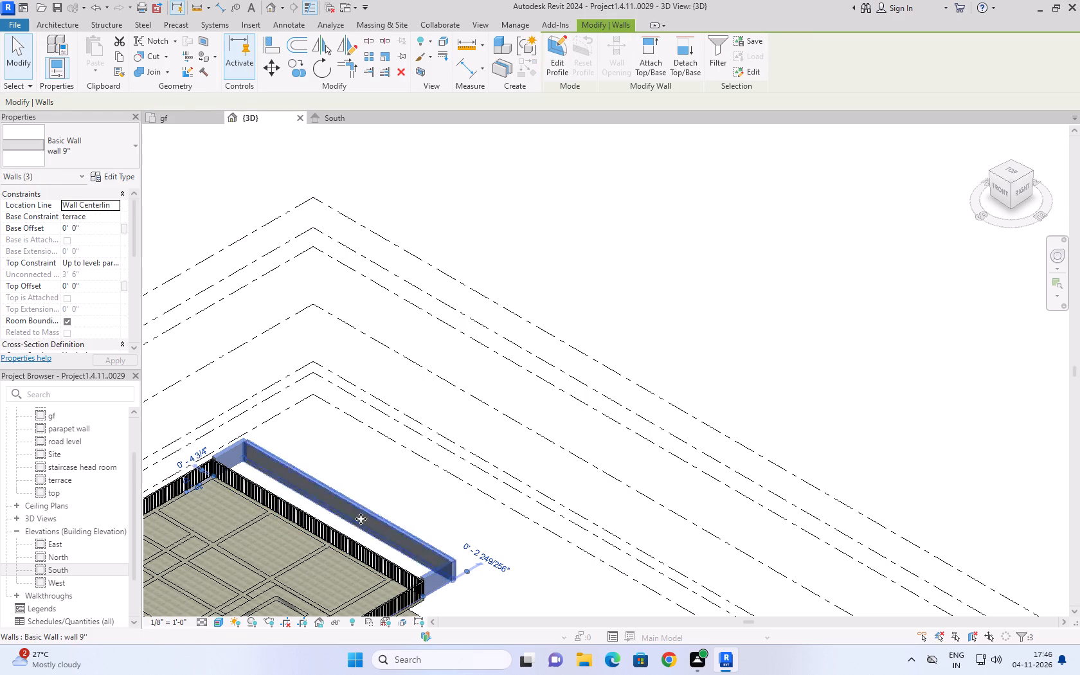
click(114, 218)
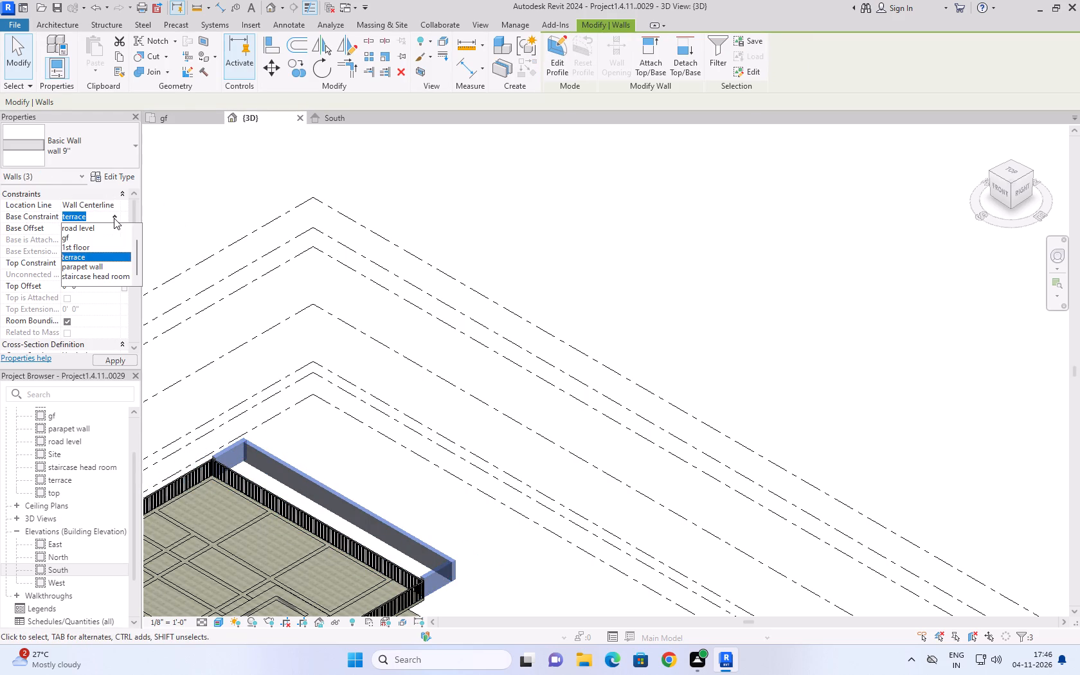
click(76, 237)
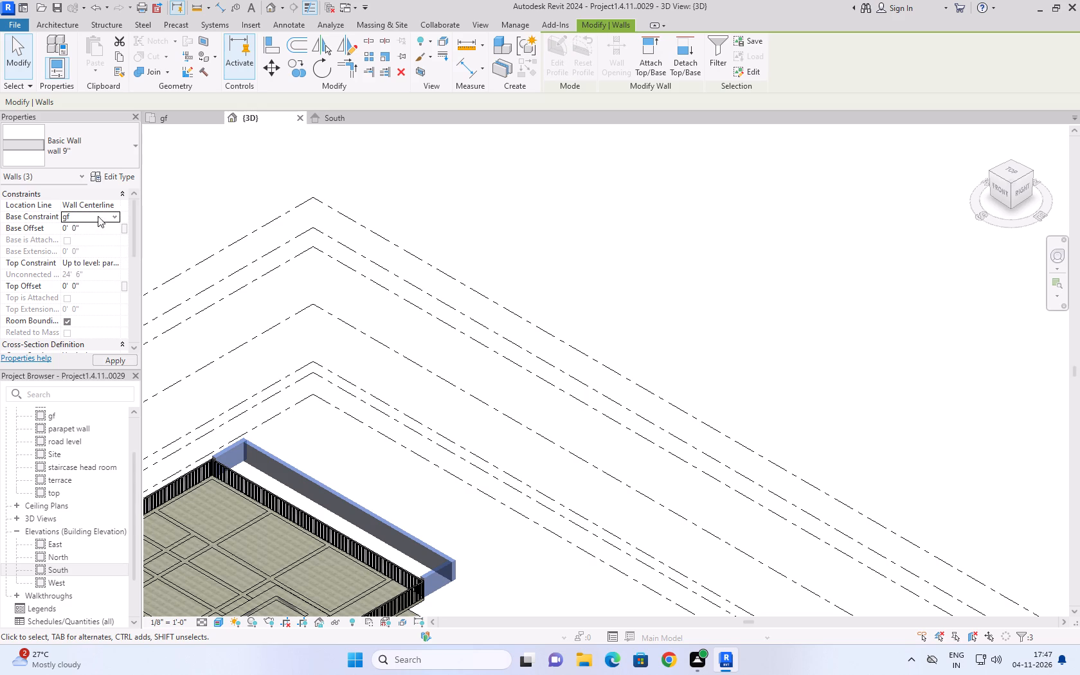
click(118, 264)
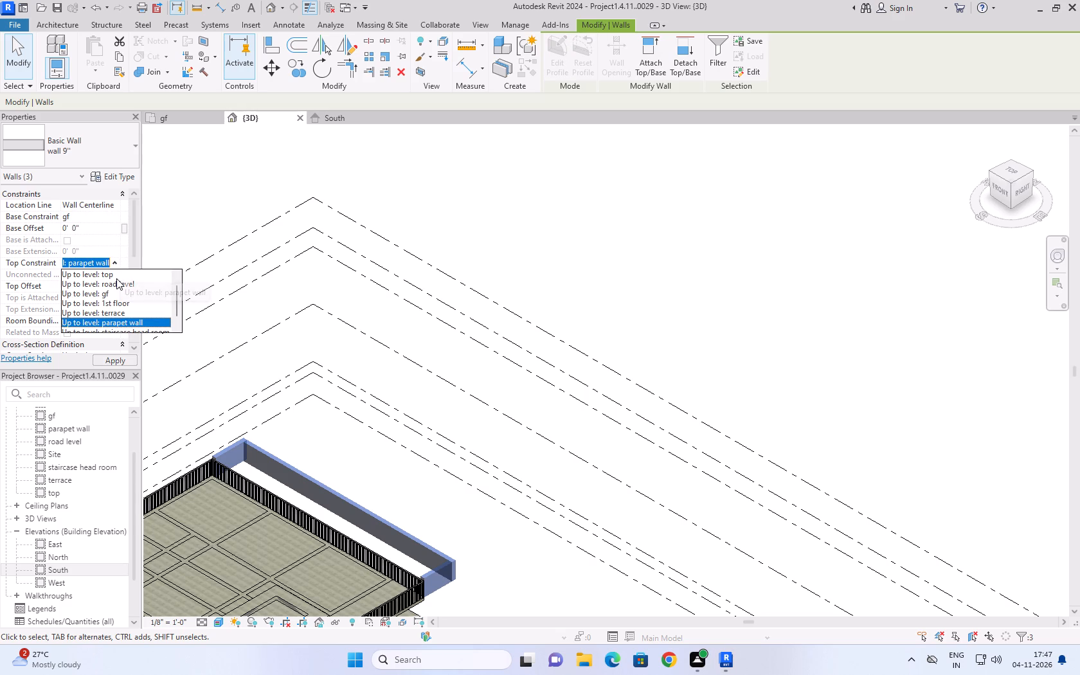
scroll(116, 278, up, 4)
click(116, 273)
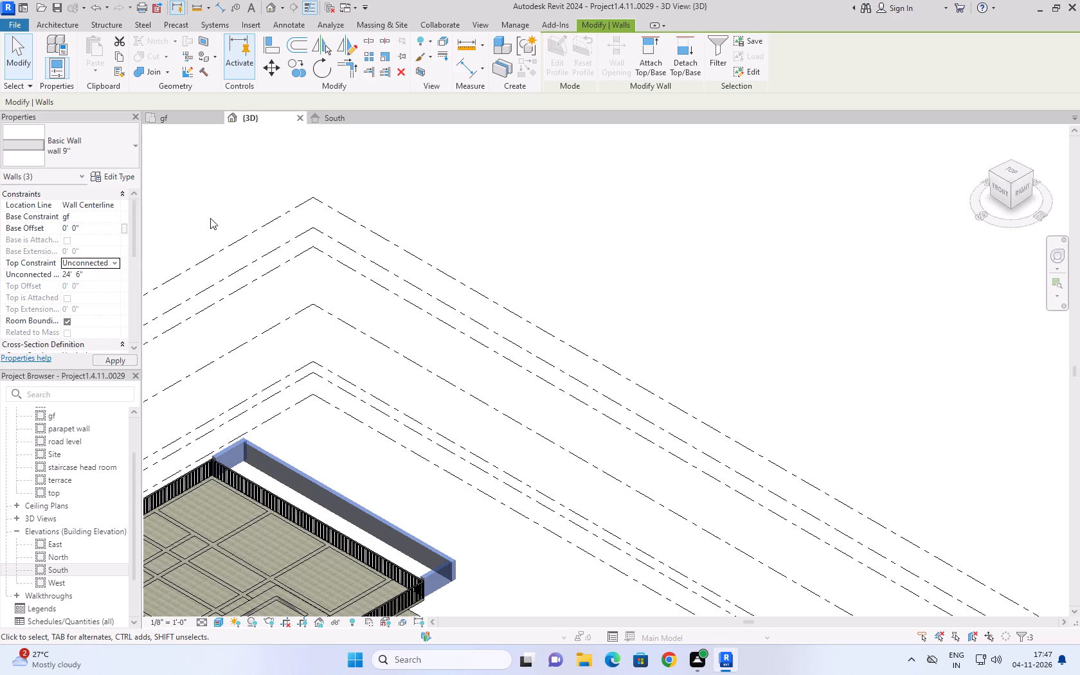
click(110, 276)
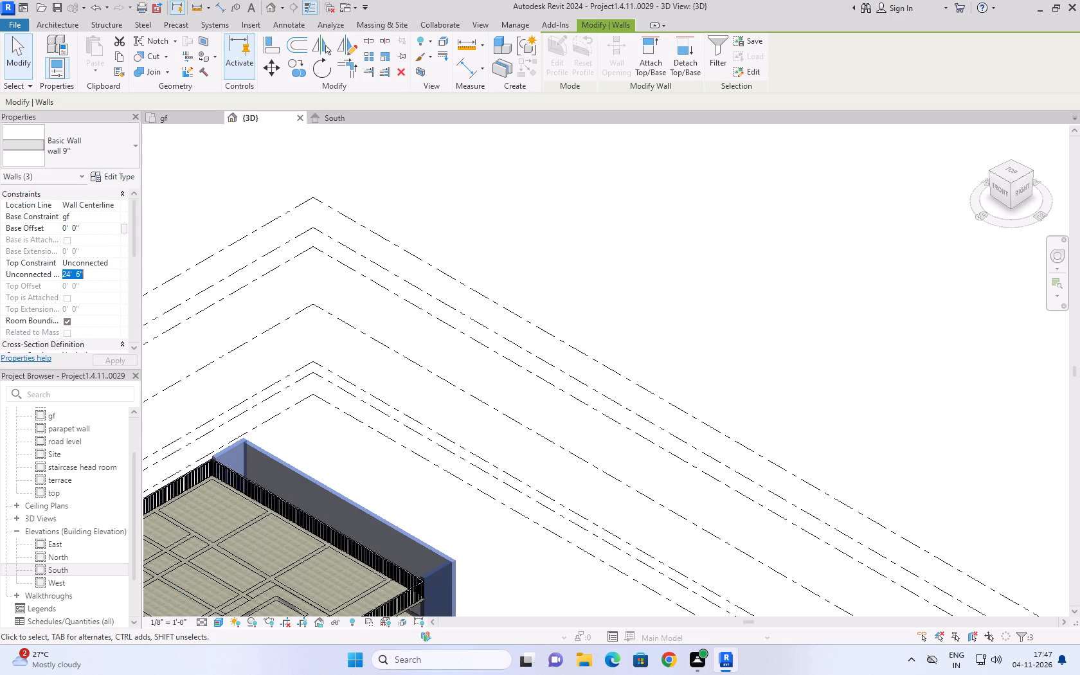
text(3')
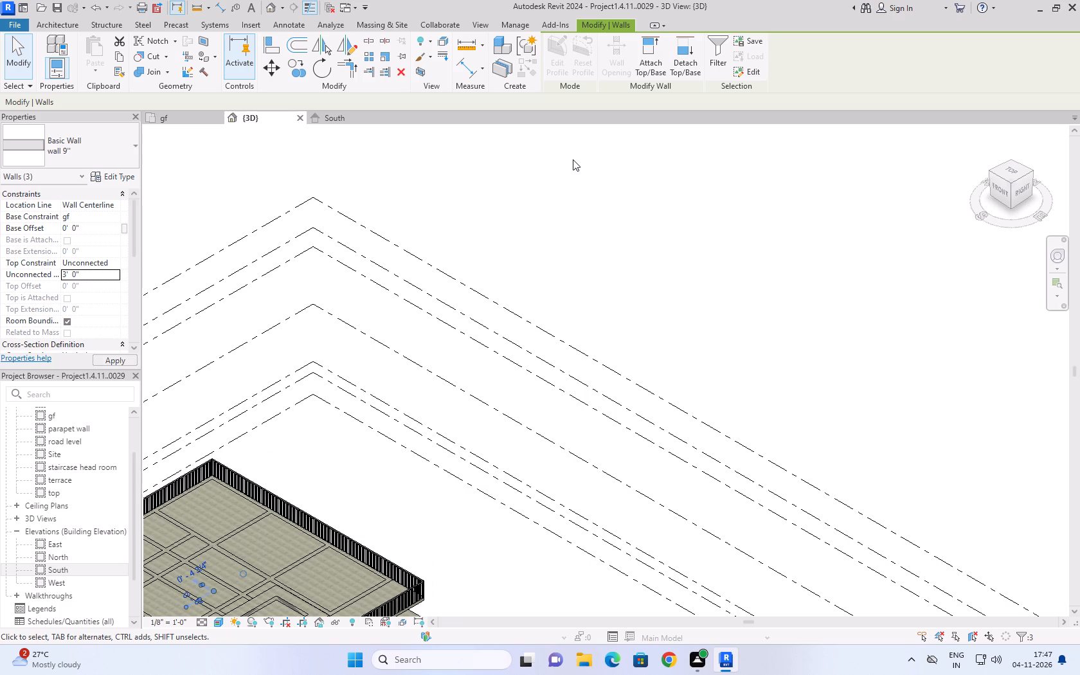
click(563, 245)
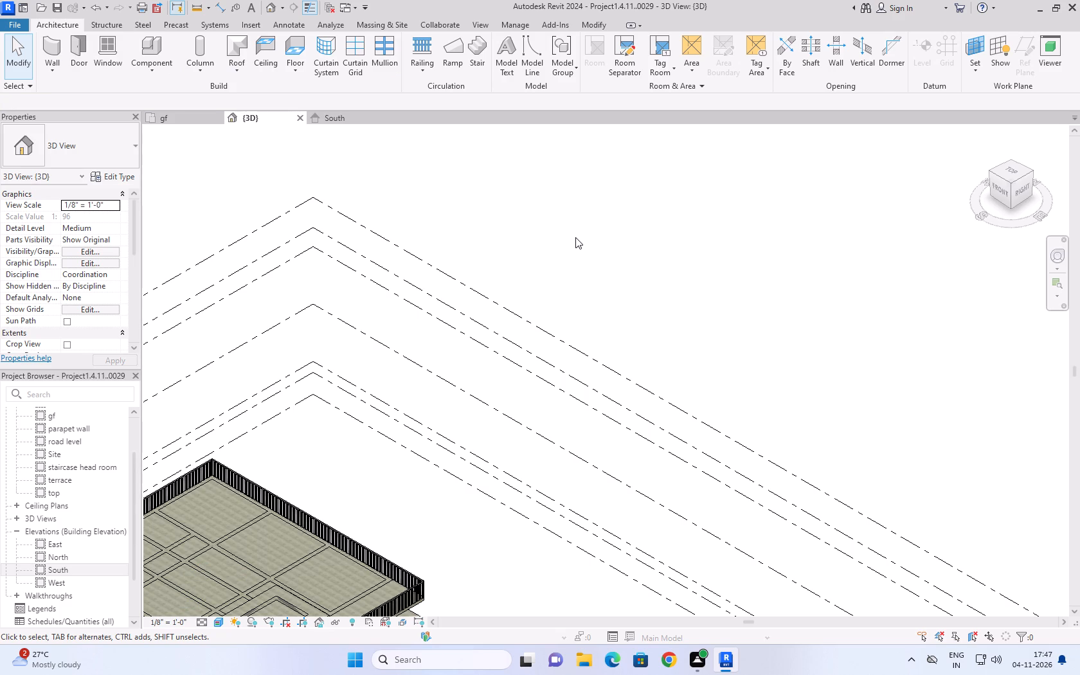
Stretch the western building's ground-level east-side parapet wall along the slab edge to the staircase, about 31' long.
scroll(589, 226, down, 4)
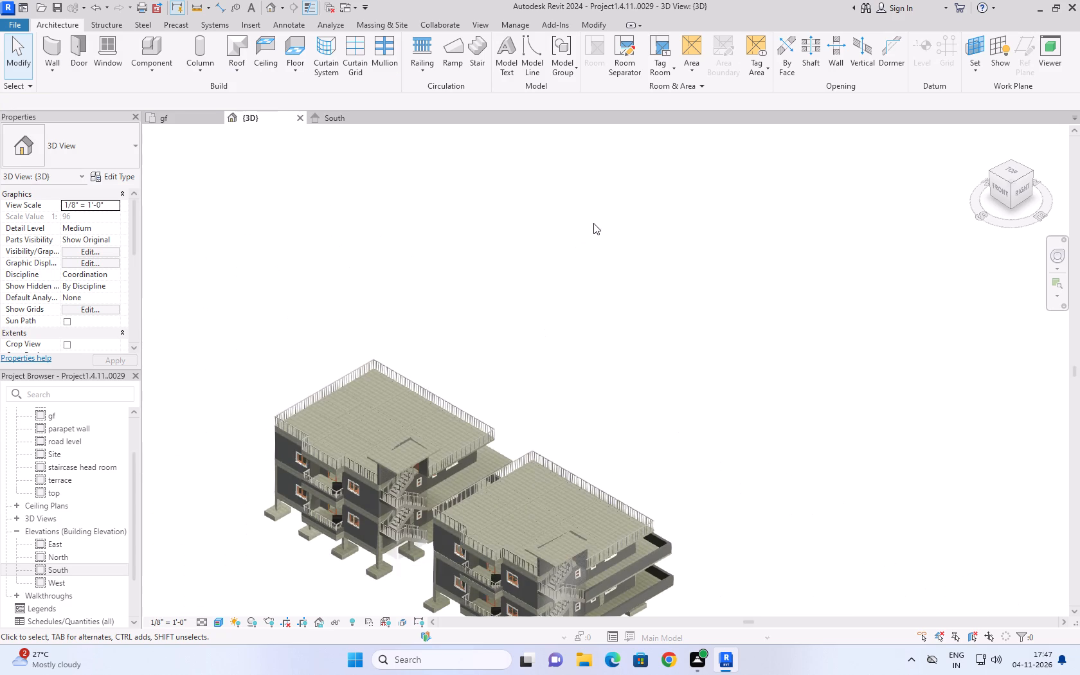
shift+middle_drag(749, 303, 566, 342)
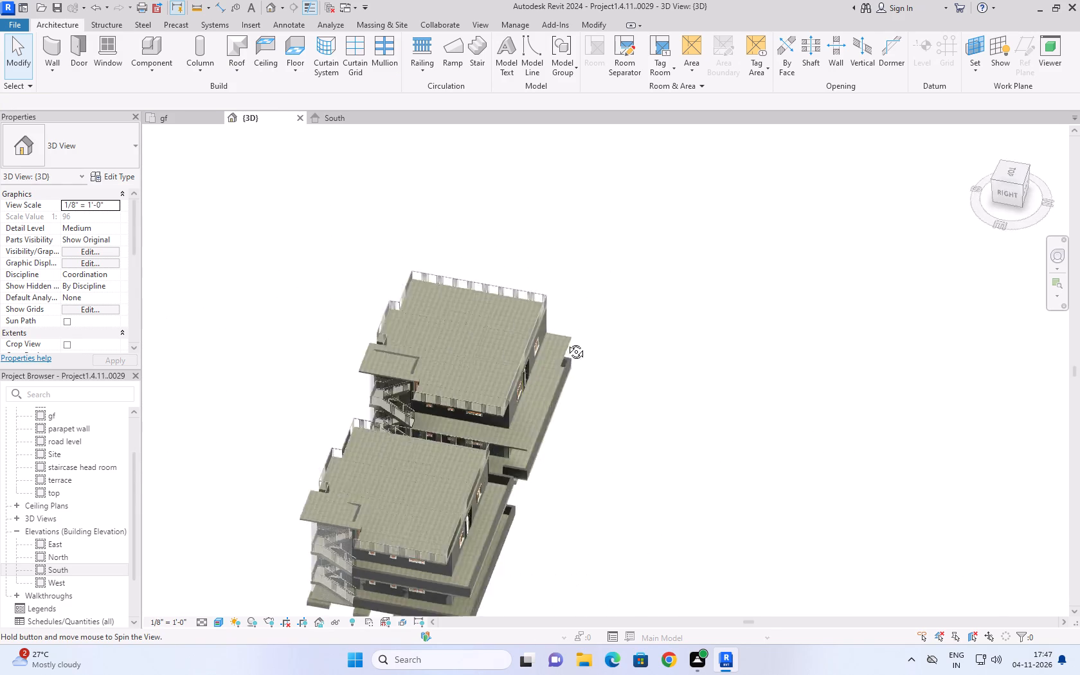
shift+middle_drag(566, 342, 453, 284)
scroll(571, 516, up, 4)
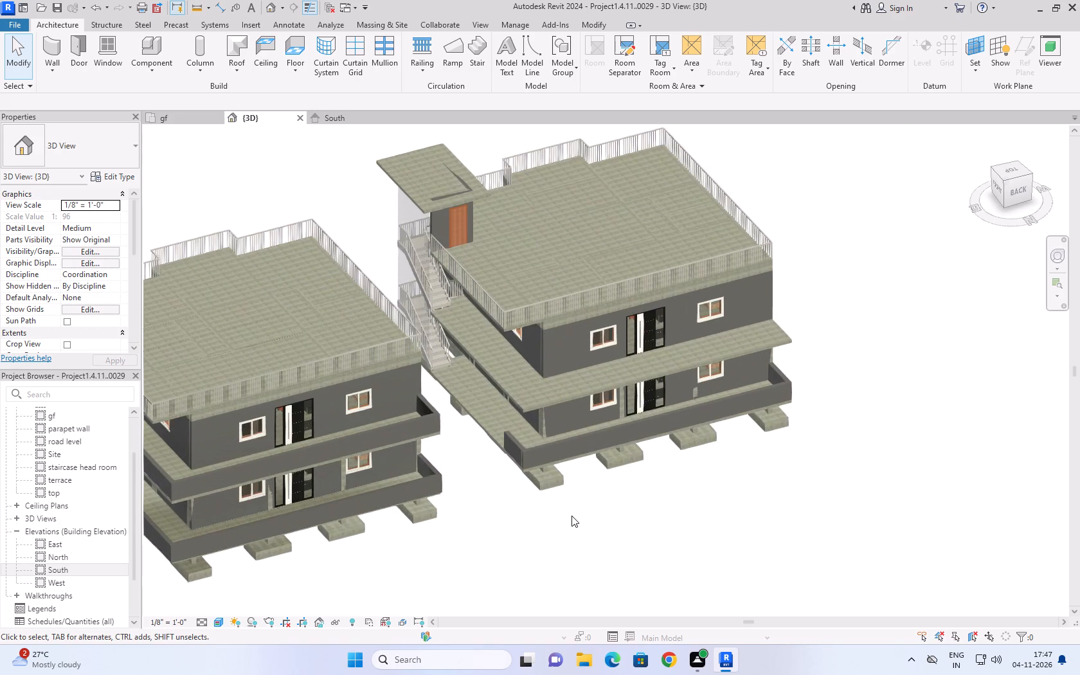
shift+middle_drag(474, 466, 483, 474)
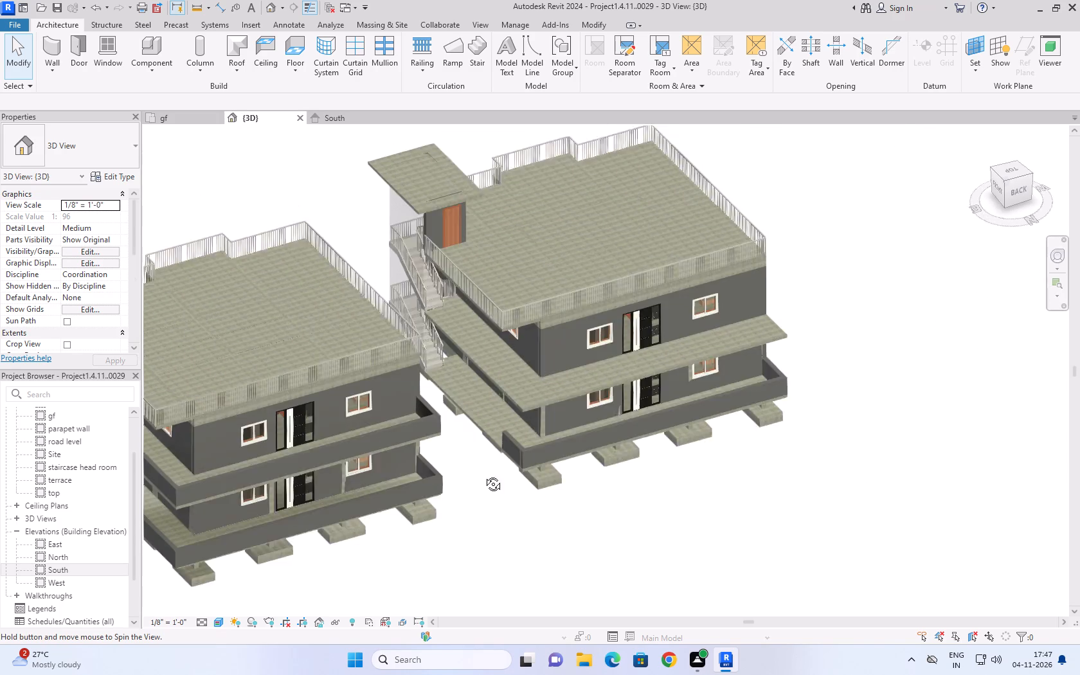
shift+middle_drag(483, 474, 614, 566)
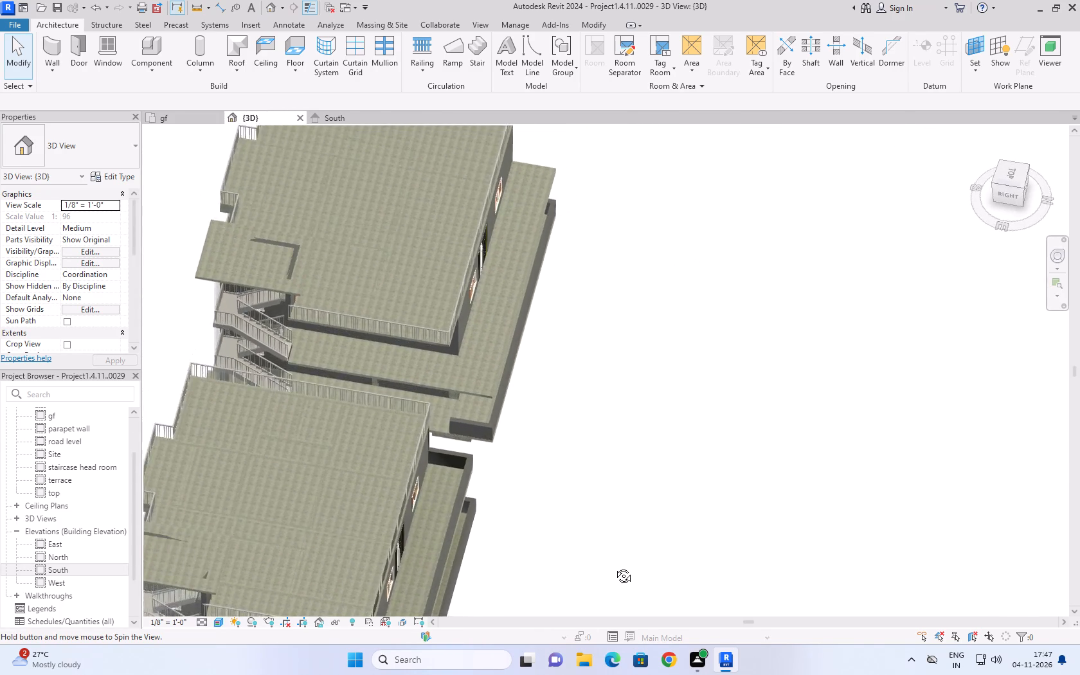
shift+middle_drag(614, 566, 729, 674)
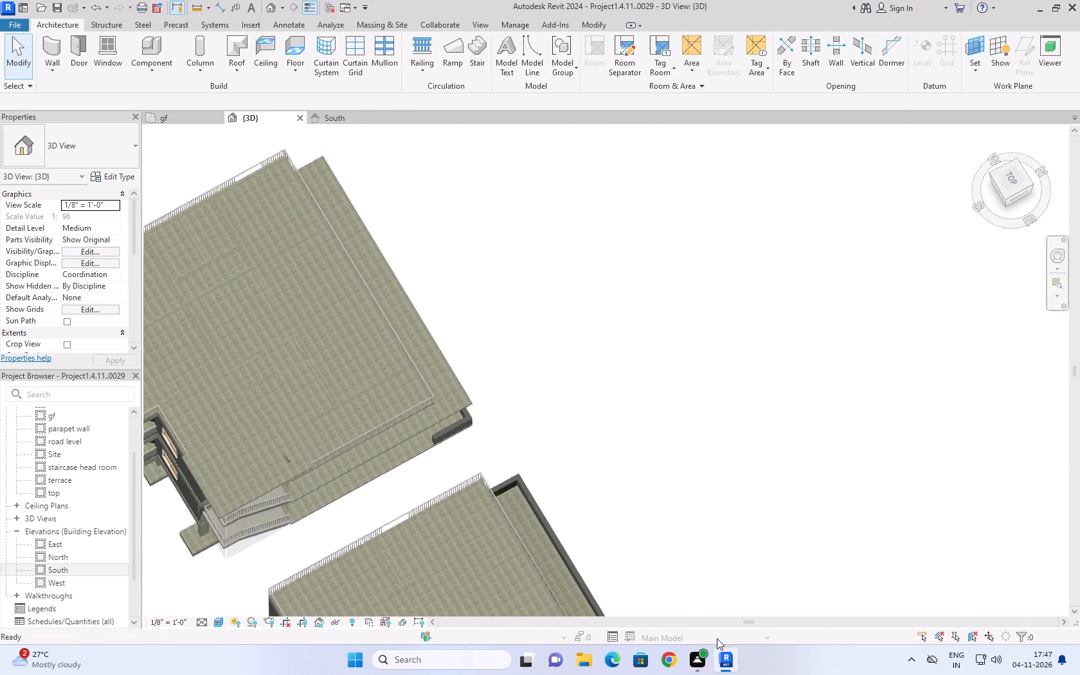
shift+middle_drag(395, 485, 397, 451)
shift+scroll(395, 485, up, 1)
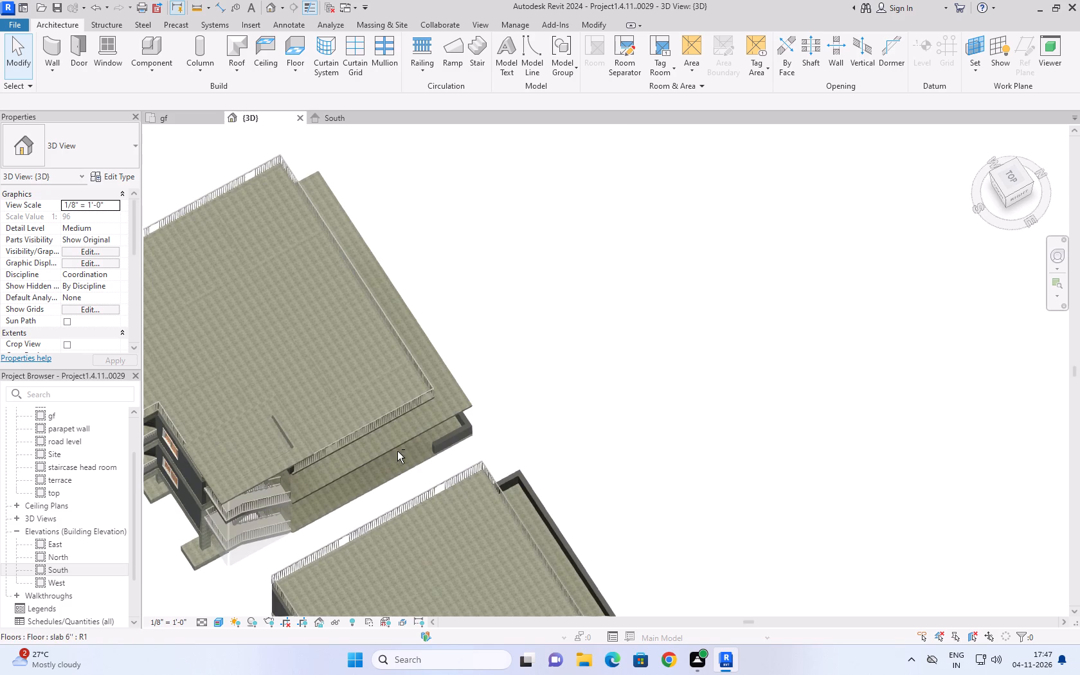
click(431, 447)
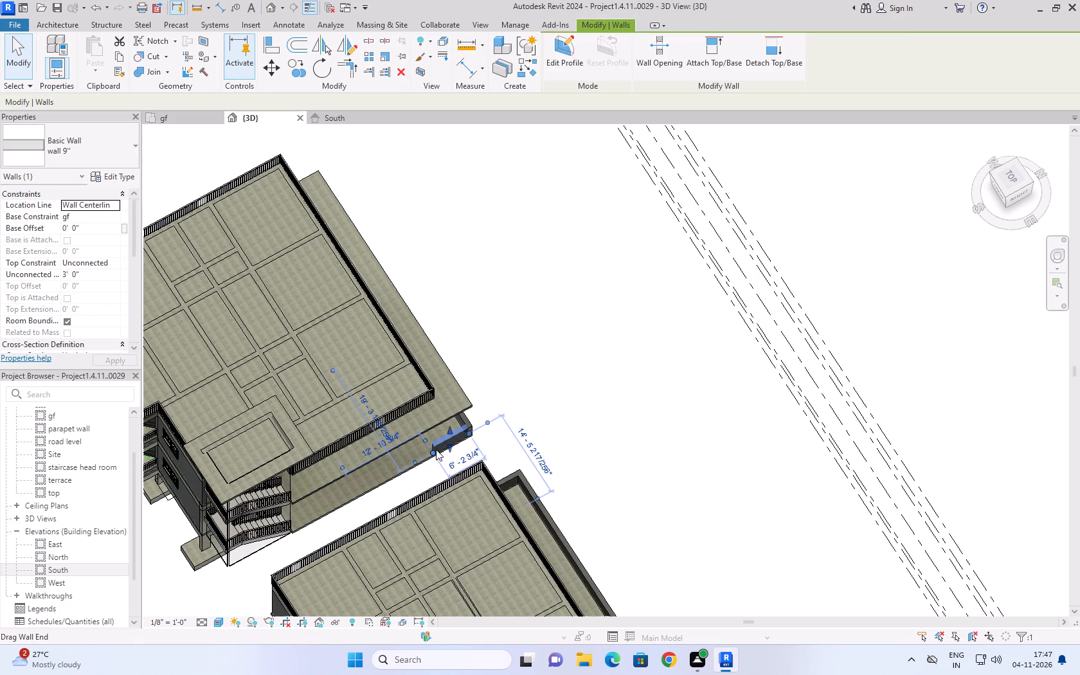
drag(431, 452, 288, 525)
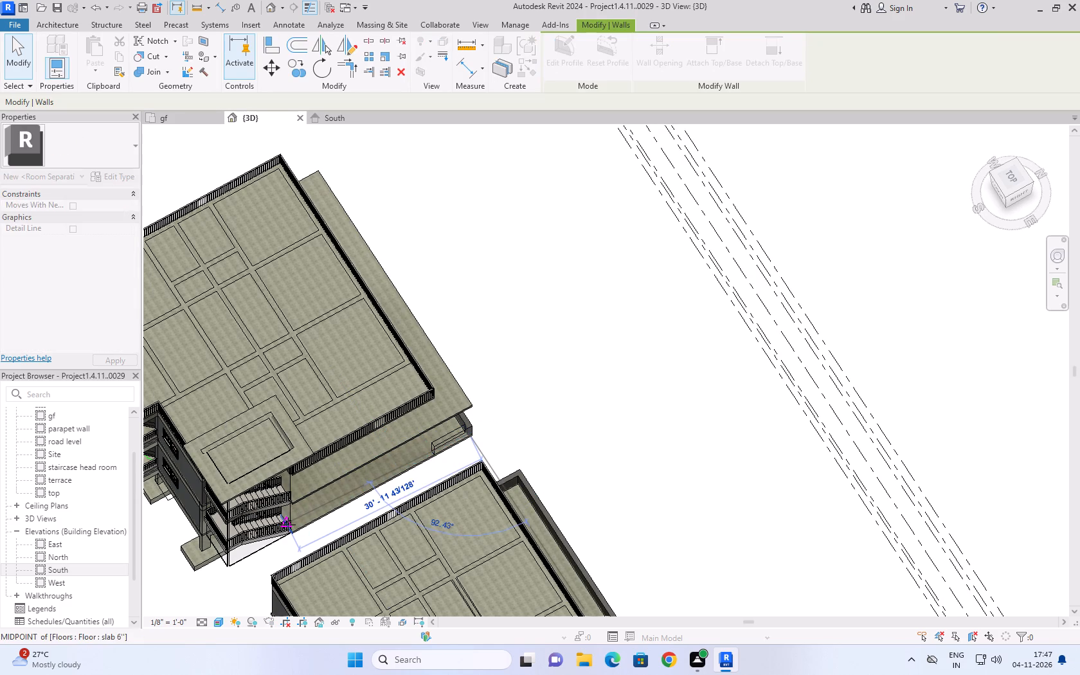
drag(288, 525, 290, 525)
click(611, 392)
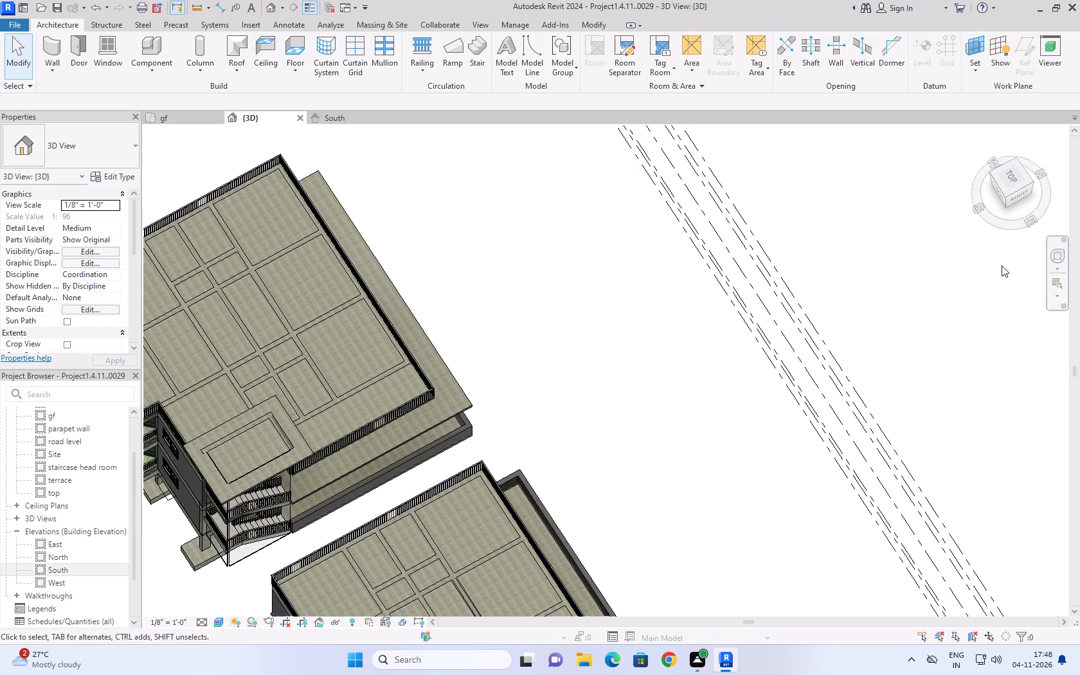
Examine both buildings' rear and side parapet walls in 3D, comparing the two floors and the corners near the staircase.
click(983, 138)
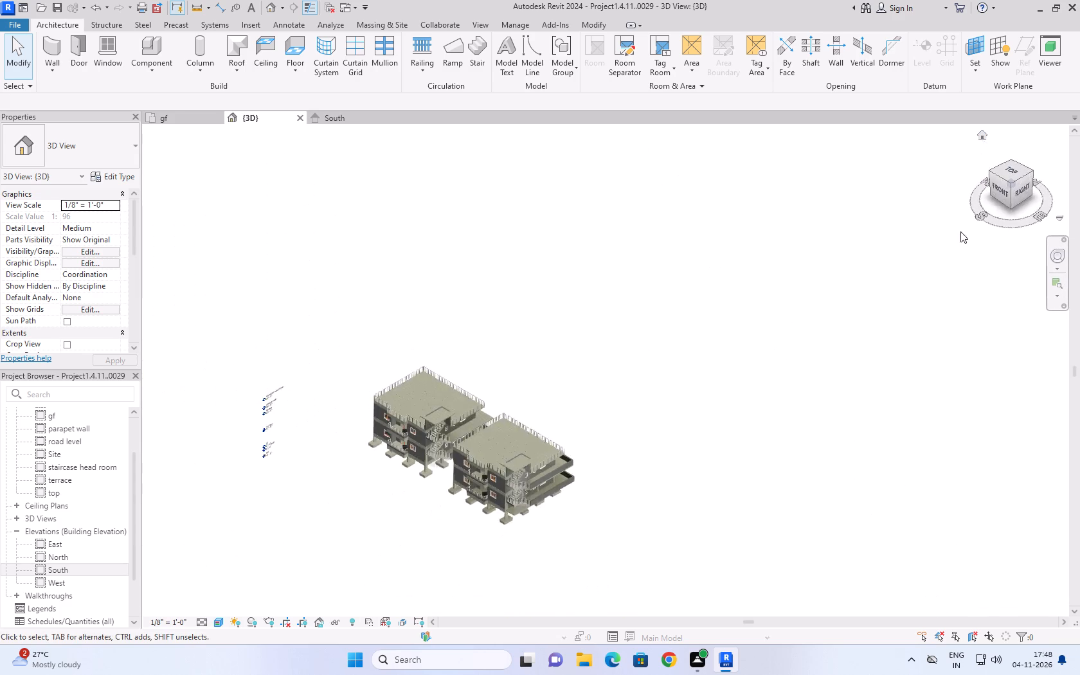
shift+scroll(874, 295, down, 1)
shift+middle_drag(874, 295, 766, 355)
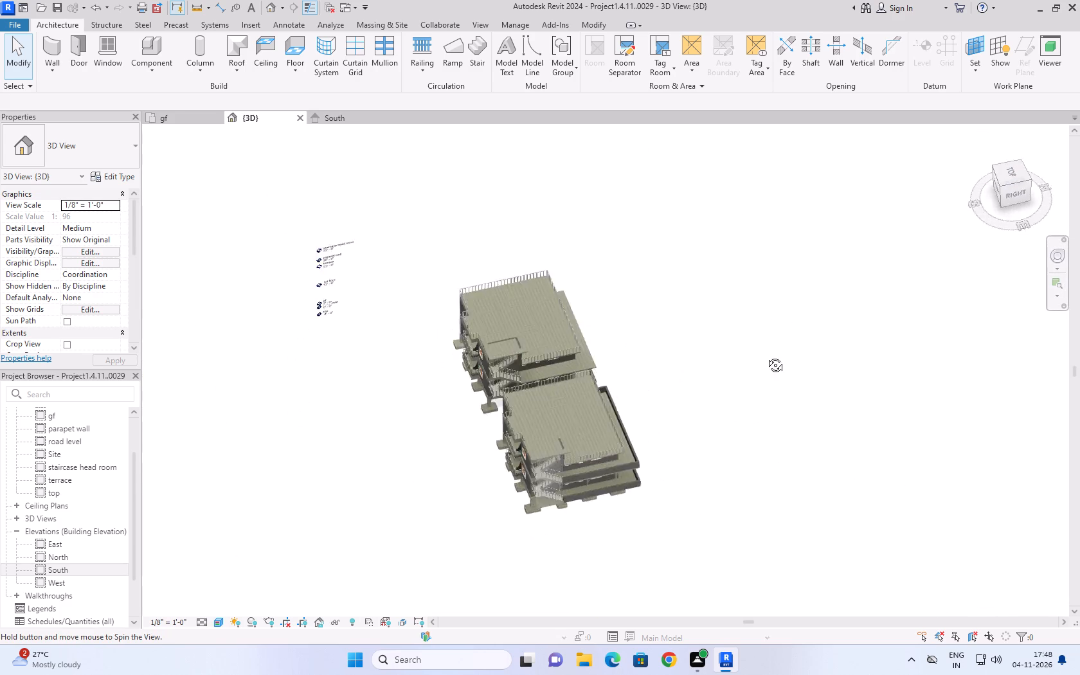
shift+middle_drag(766, 355, 559, 223)
shift+scroll(534, 277, up, 1)
scroll(660, 351, up, 1)
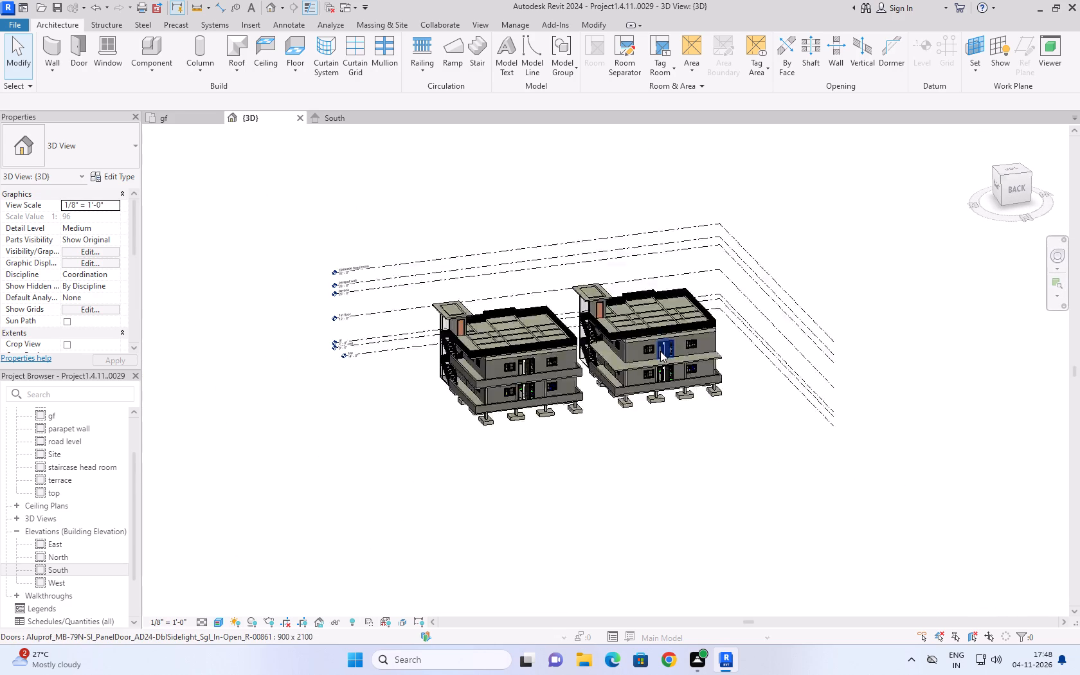
scroll(660, 351, up, 6)
shift+middle_drag(681, 533, 676, 505)
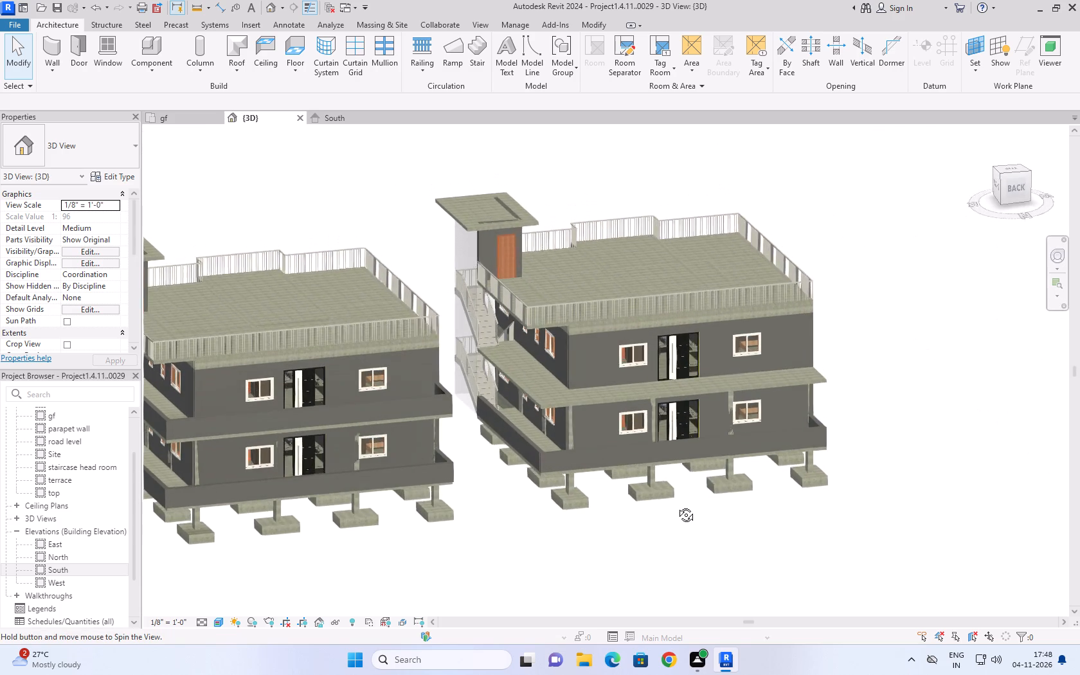
shift+middle_drag(676, 505, 676, 505)
shift+scroll(676, 505, up, 1)
shift+middle_drag(880, 449, 739, 507)
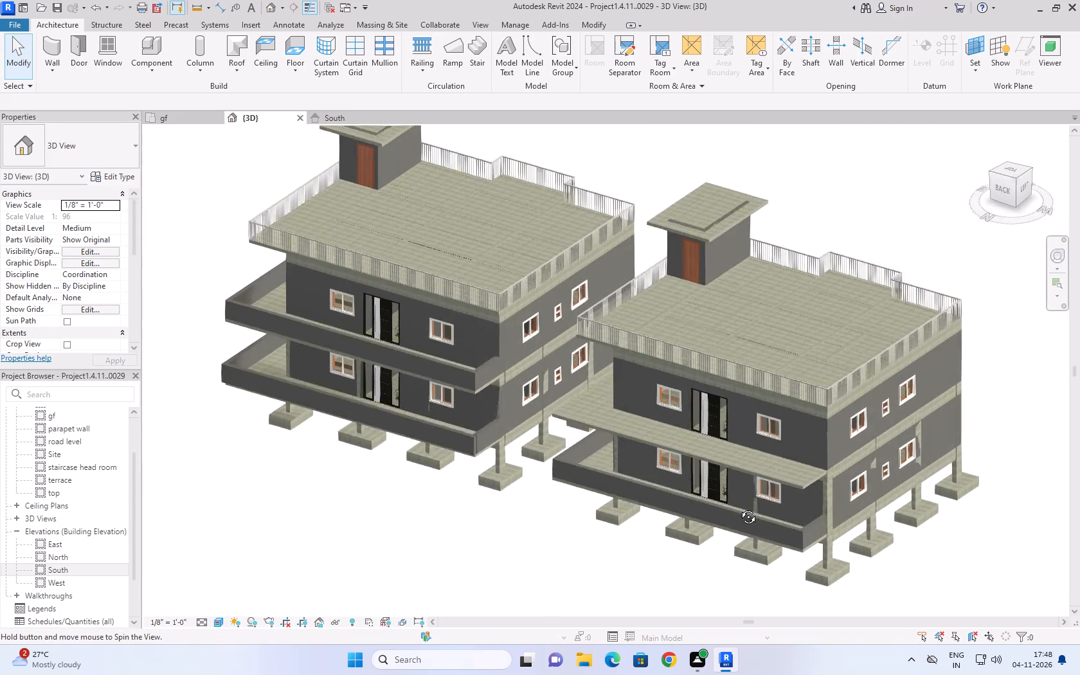
shift+middle_drag(739, 507, 901, 485)
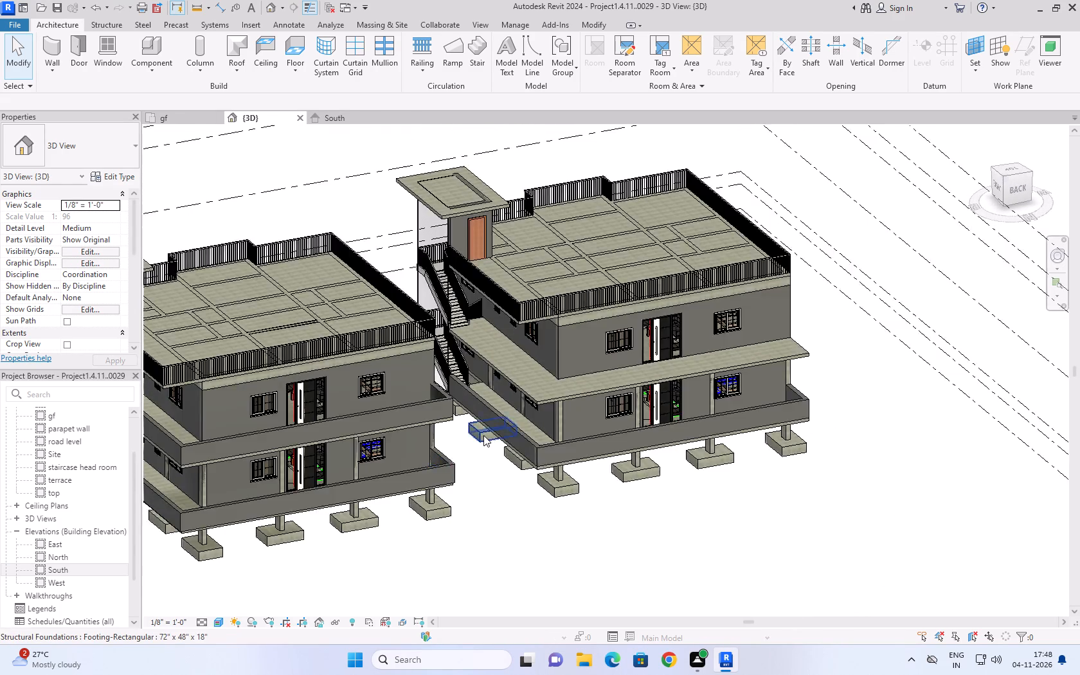
scroll(483, 435, up, 5)
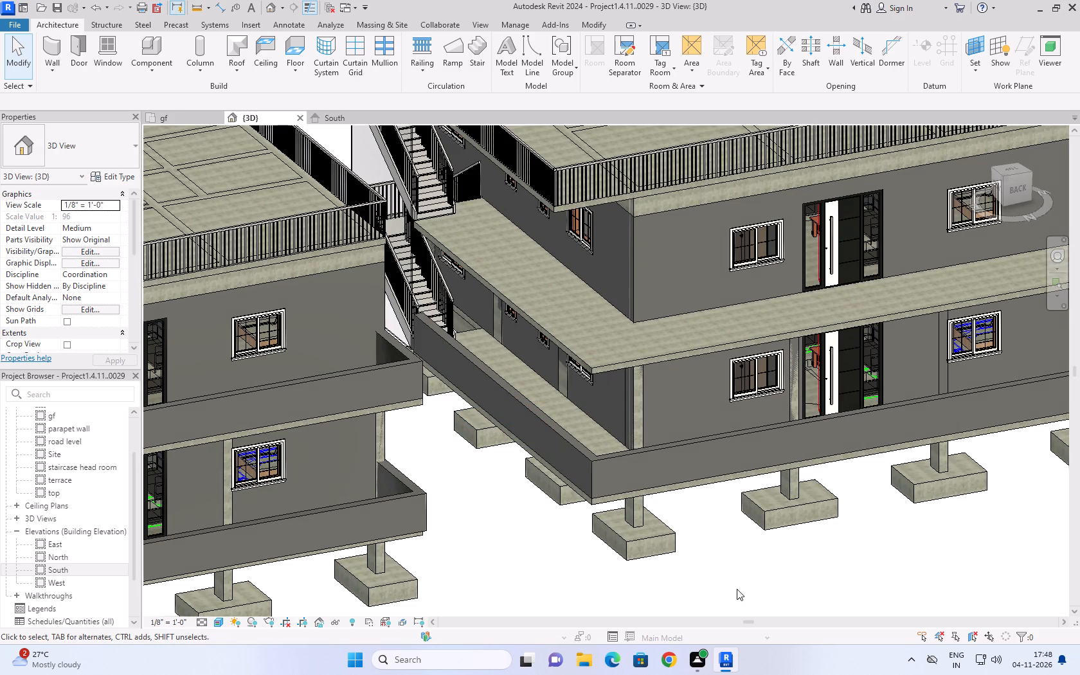
scroll(791, 568, down, 2)
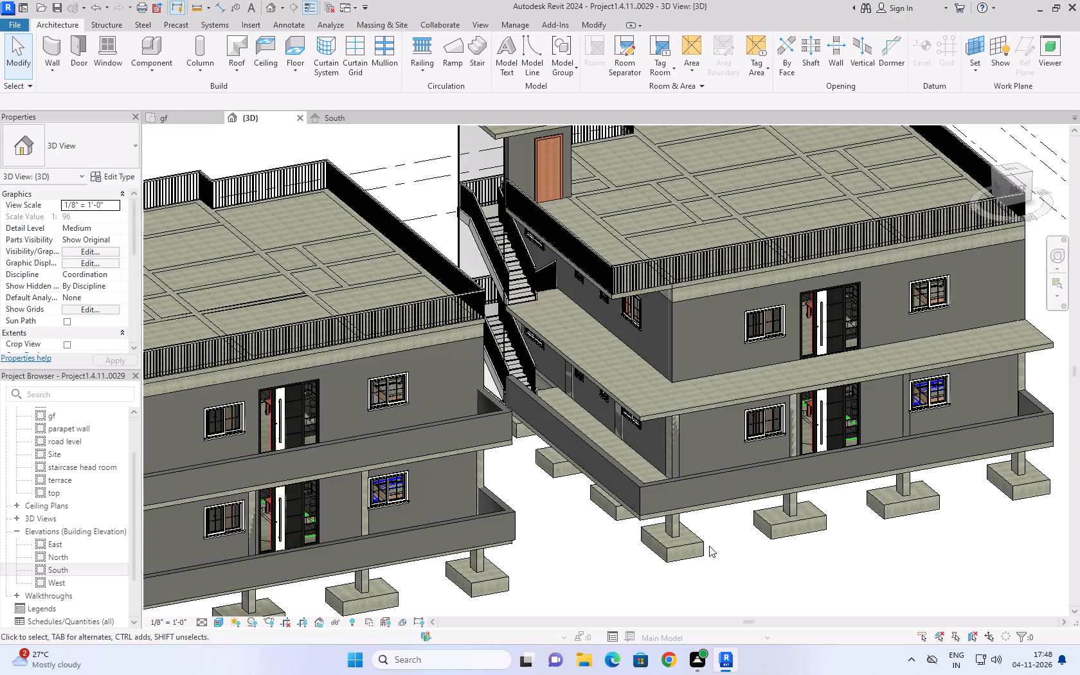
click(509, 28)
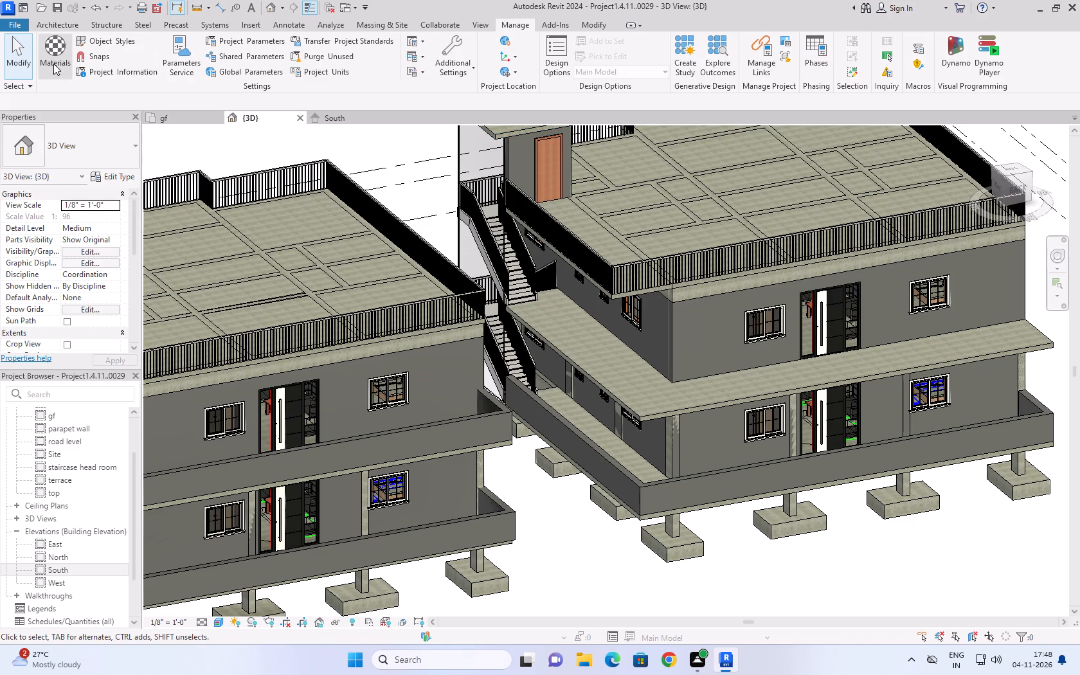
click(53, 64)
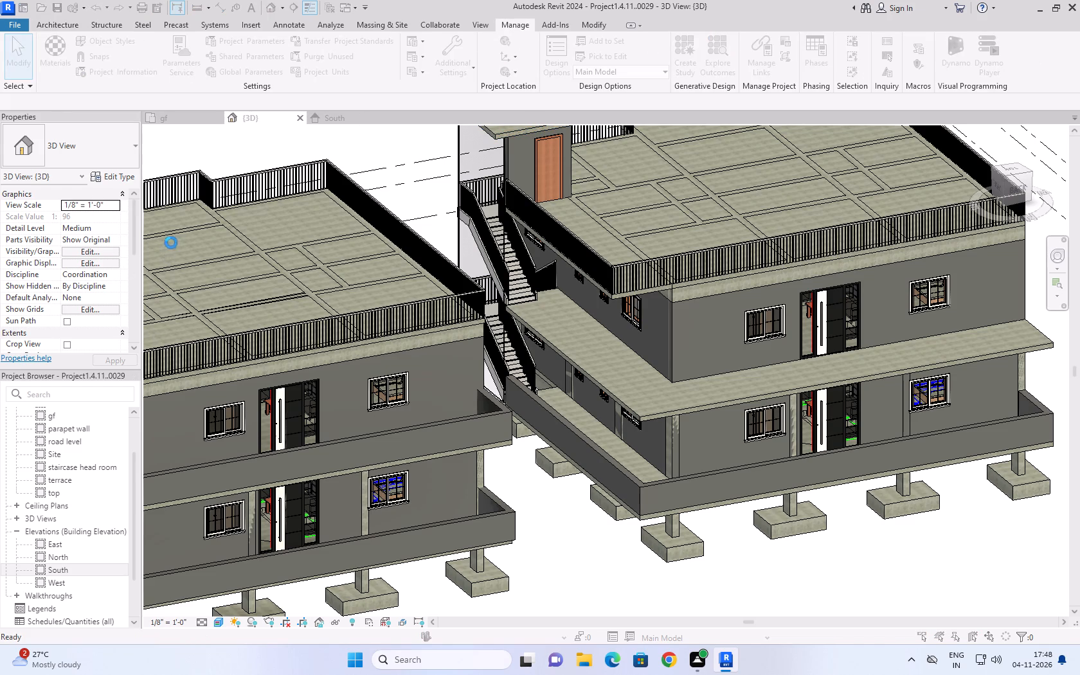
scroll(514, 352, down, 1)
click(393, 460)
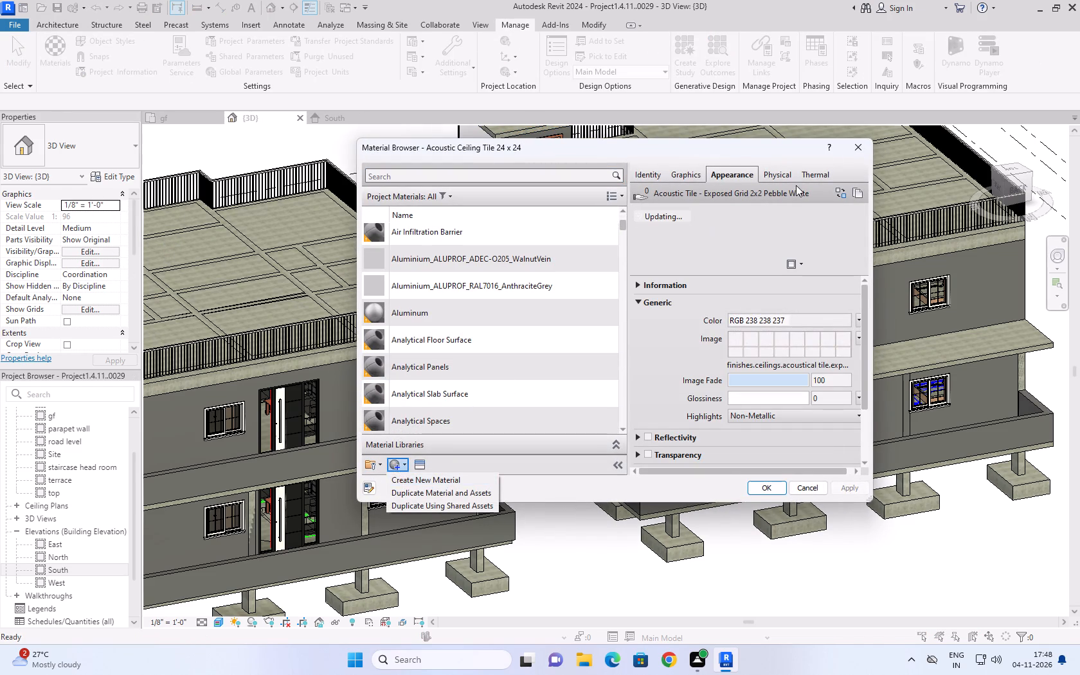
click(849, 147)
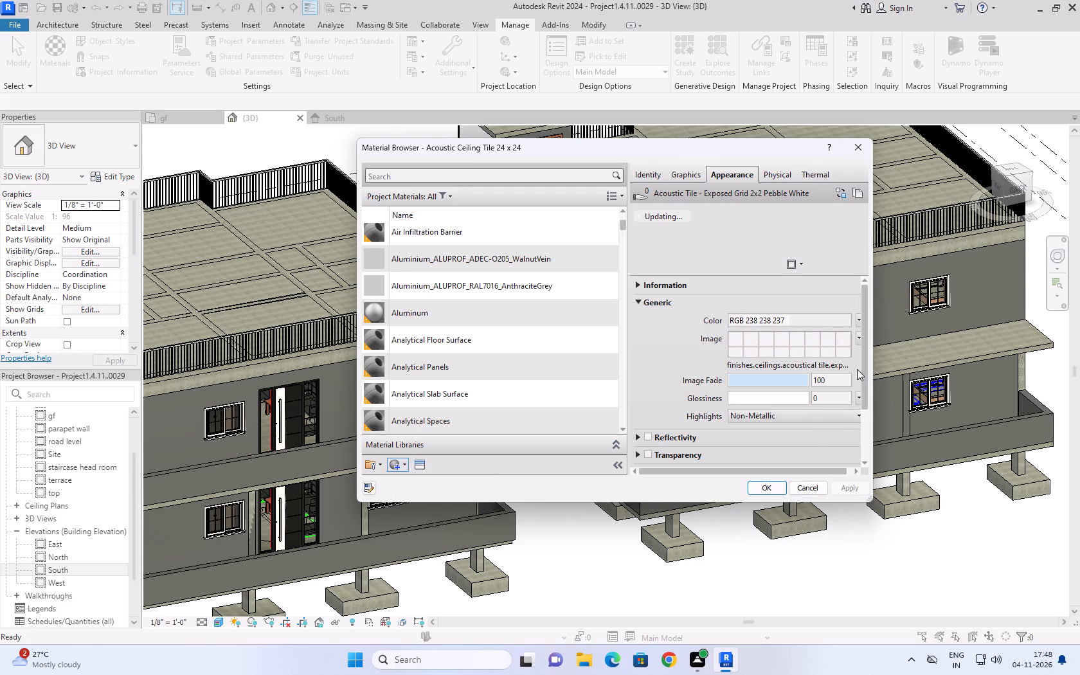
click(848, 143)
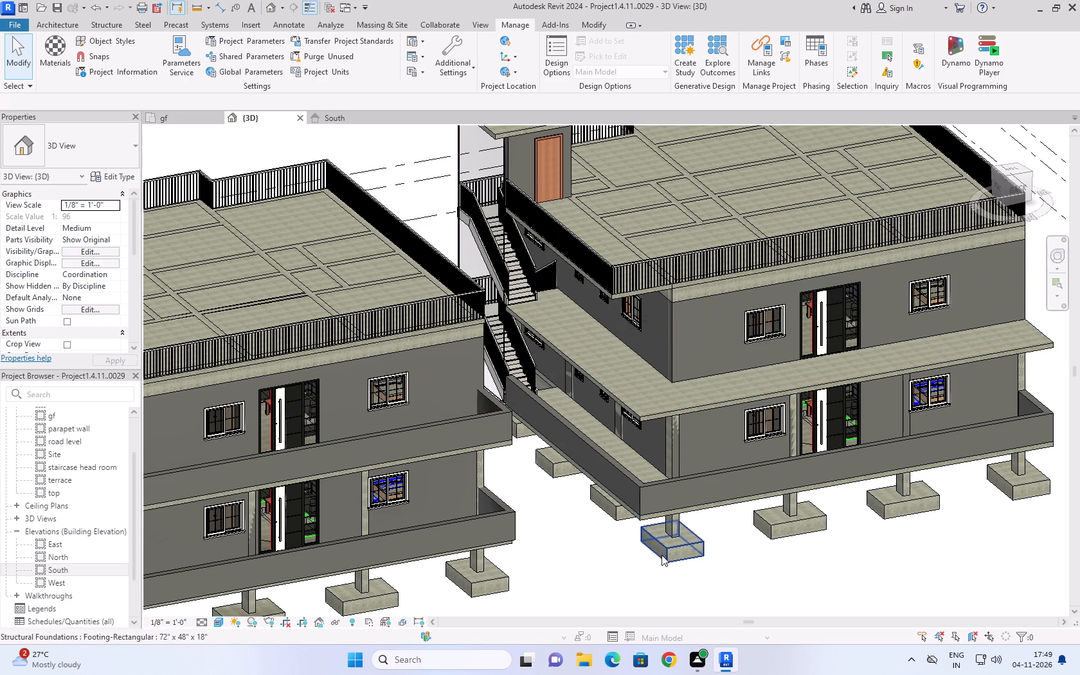
Copy the western building's three ground-level 3' parapet walls and paste them aligned to the 1st floor level.
click(582, 544)
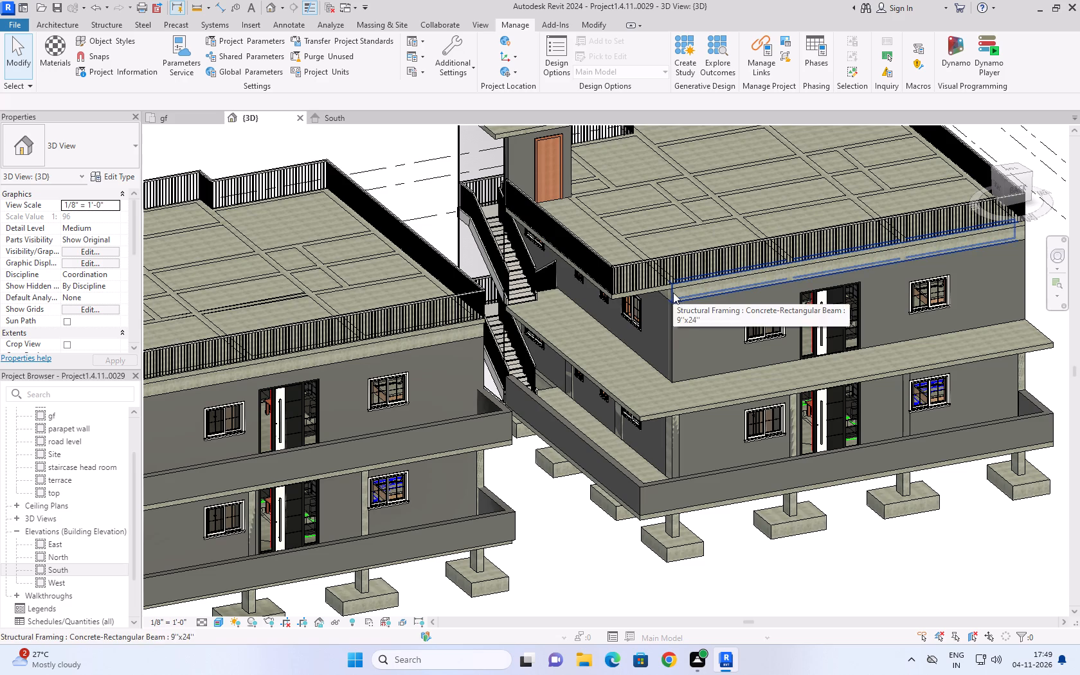
scroll(660, 282, down, 5)
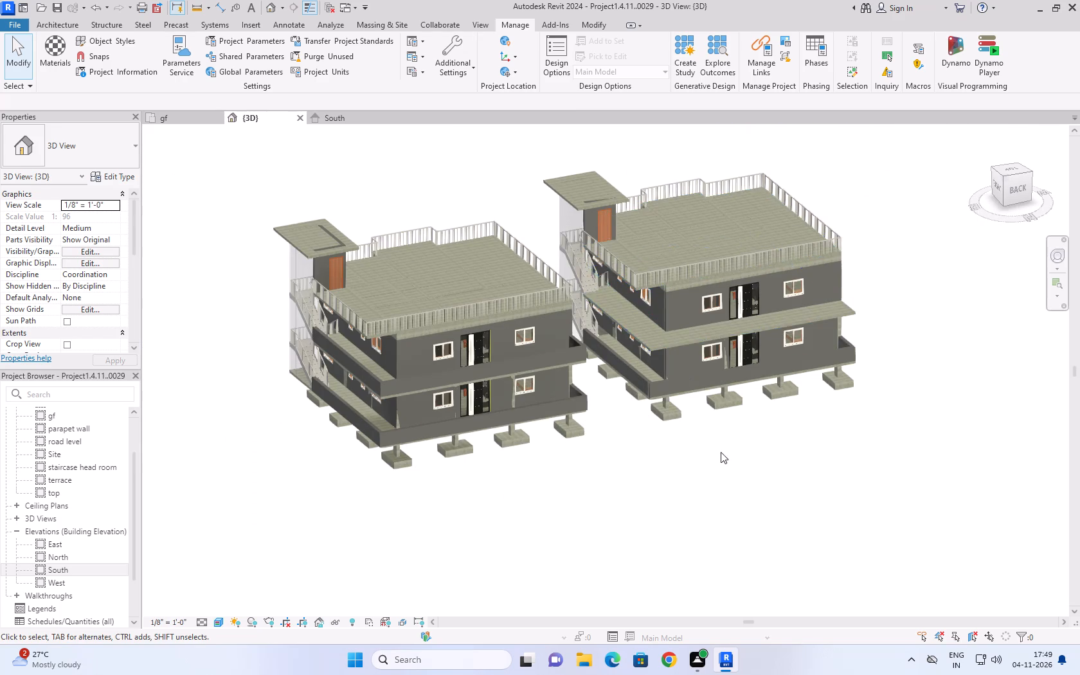
click(744, 460)
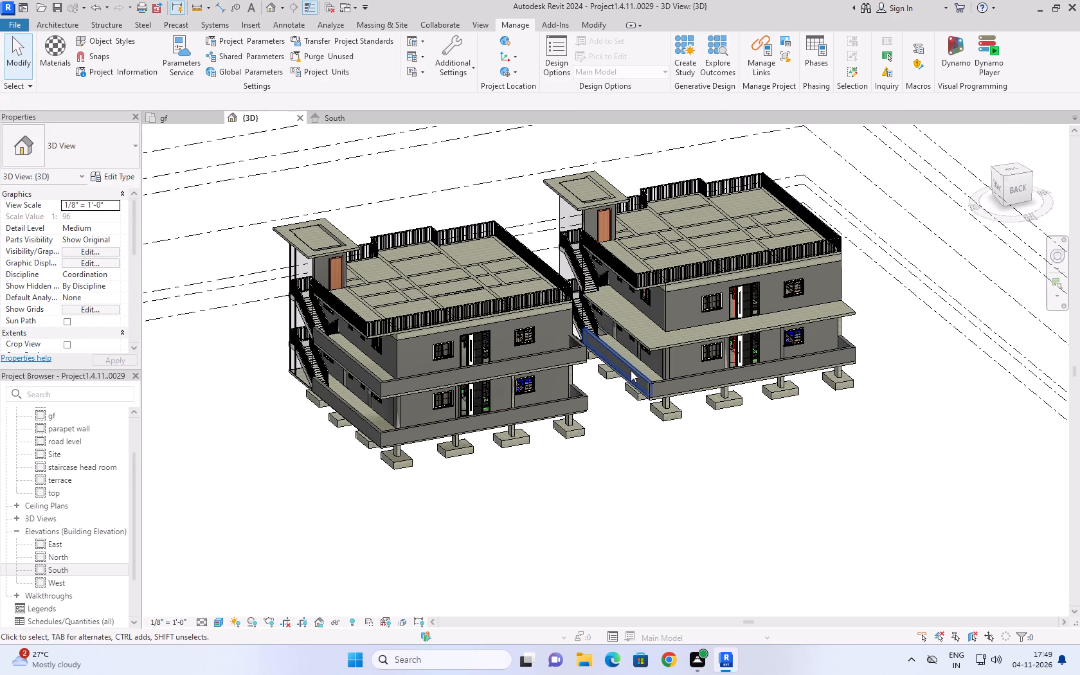
click(631, 371)
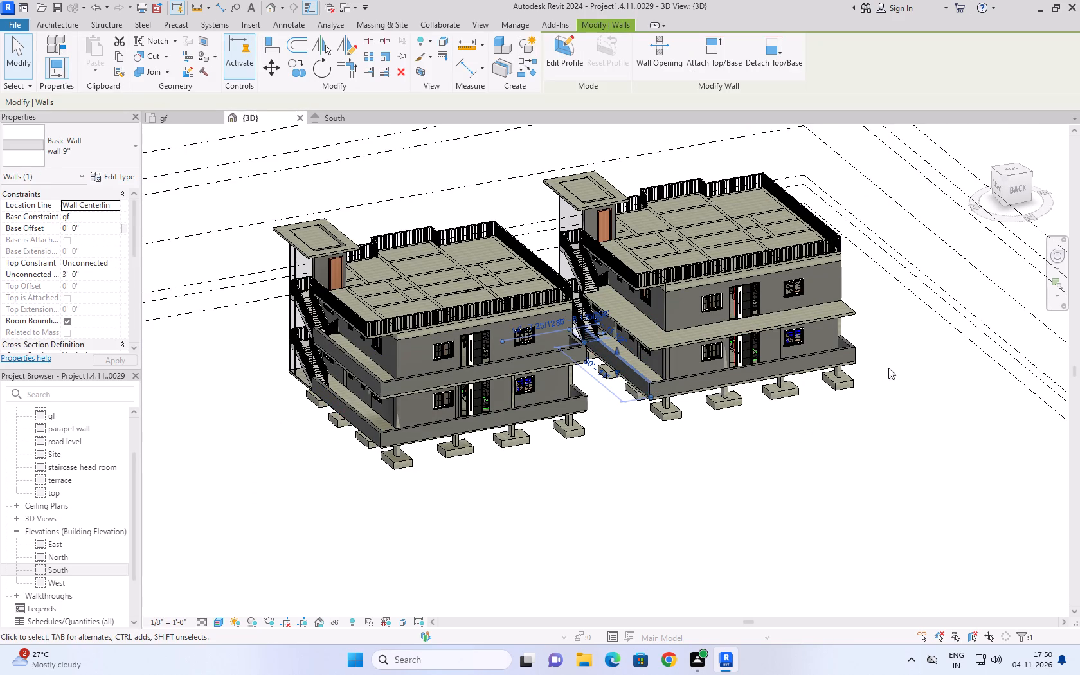
ctrl+click(843, 339)
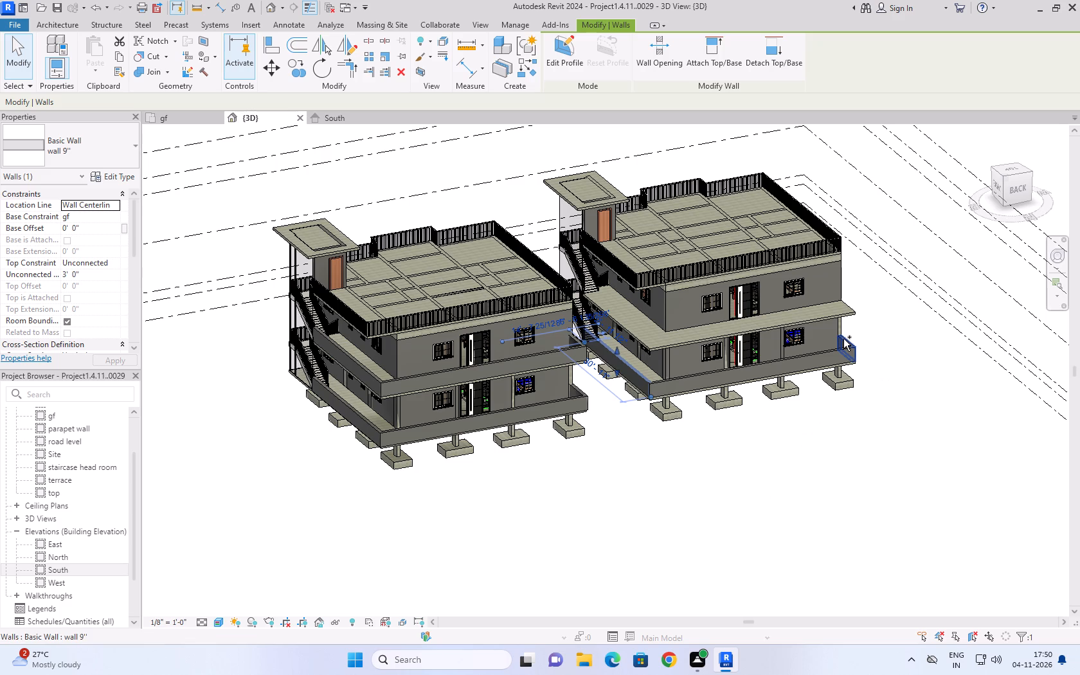
ctrl+click(829, 354)
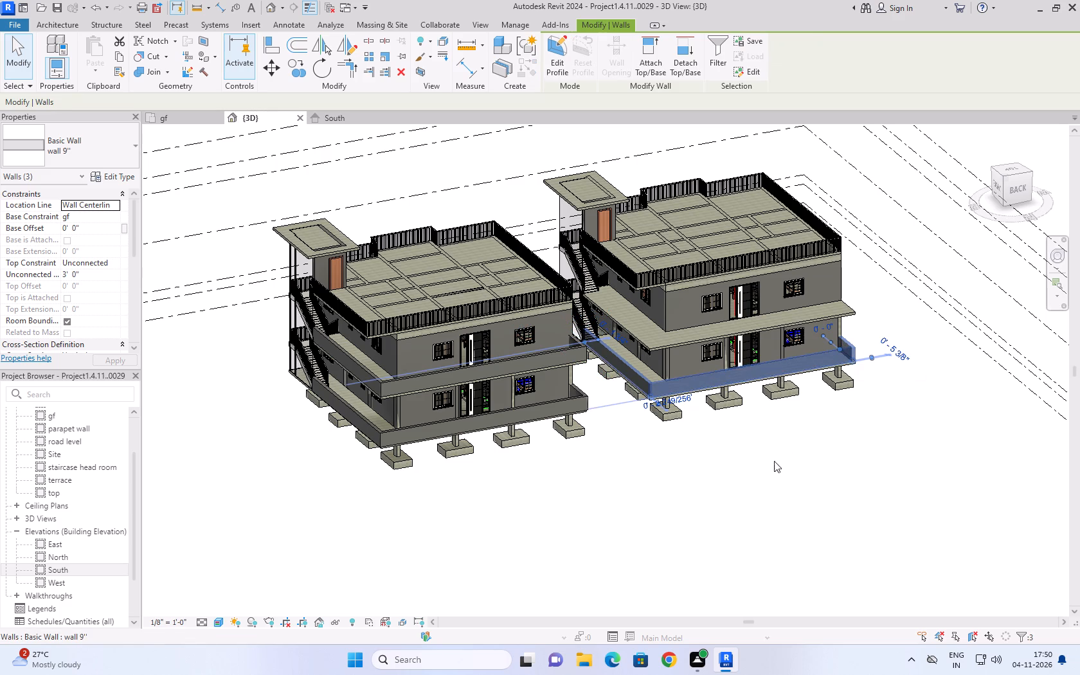
click(122, 55)
click(102, 71)
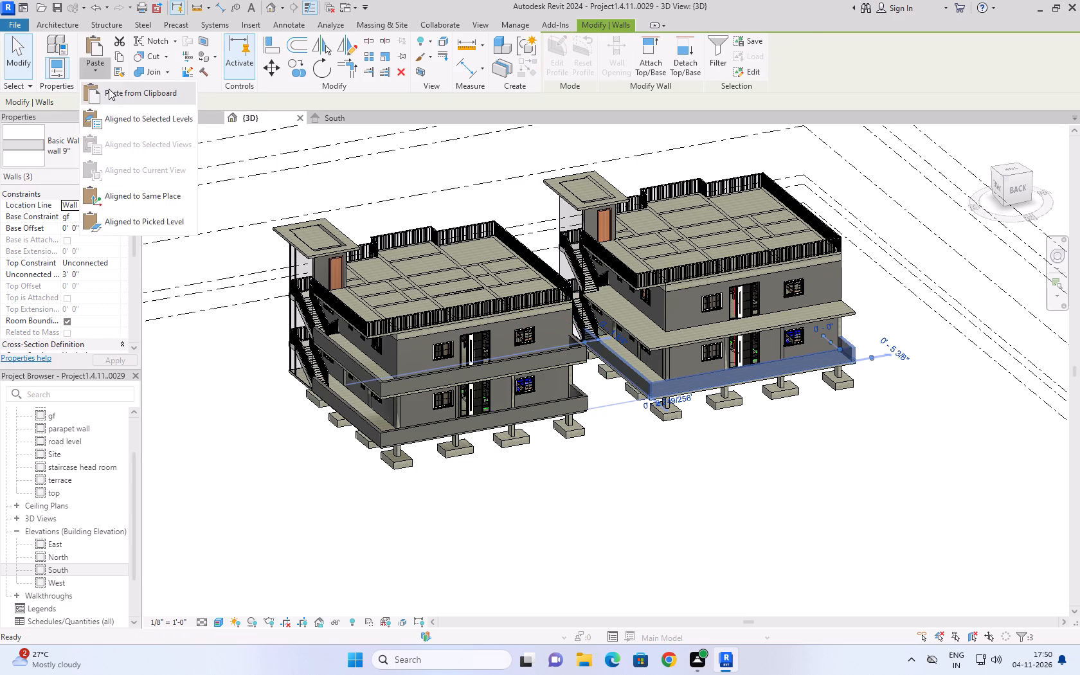
click(116, 107)
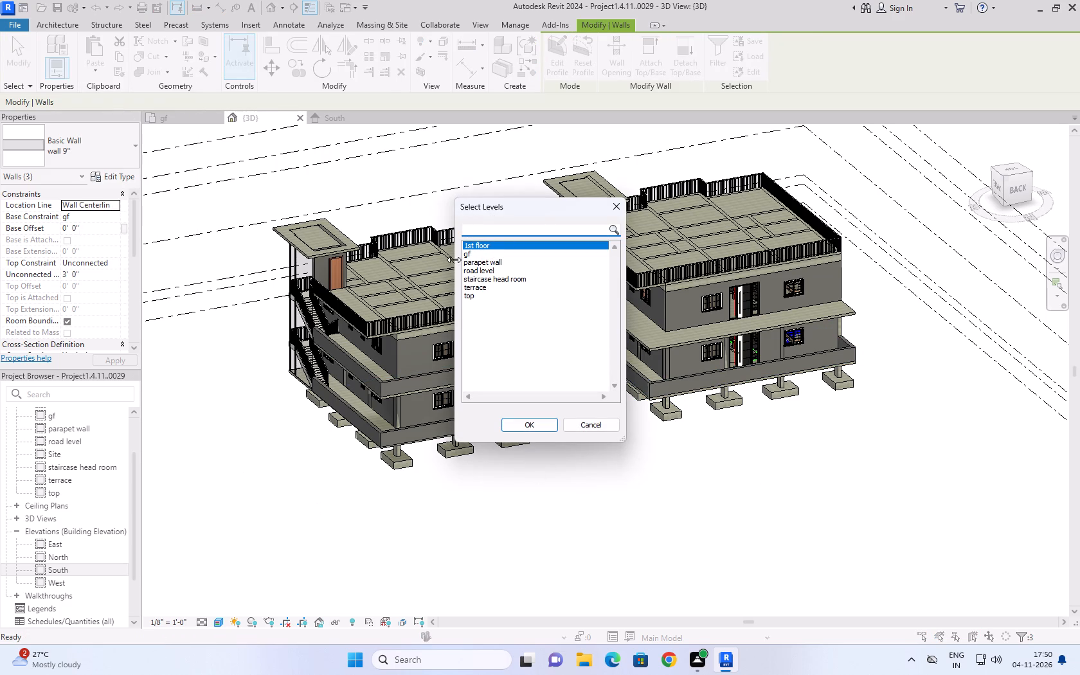
click(530, 420)
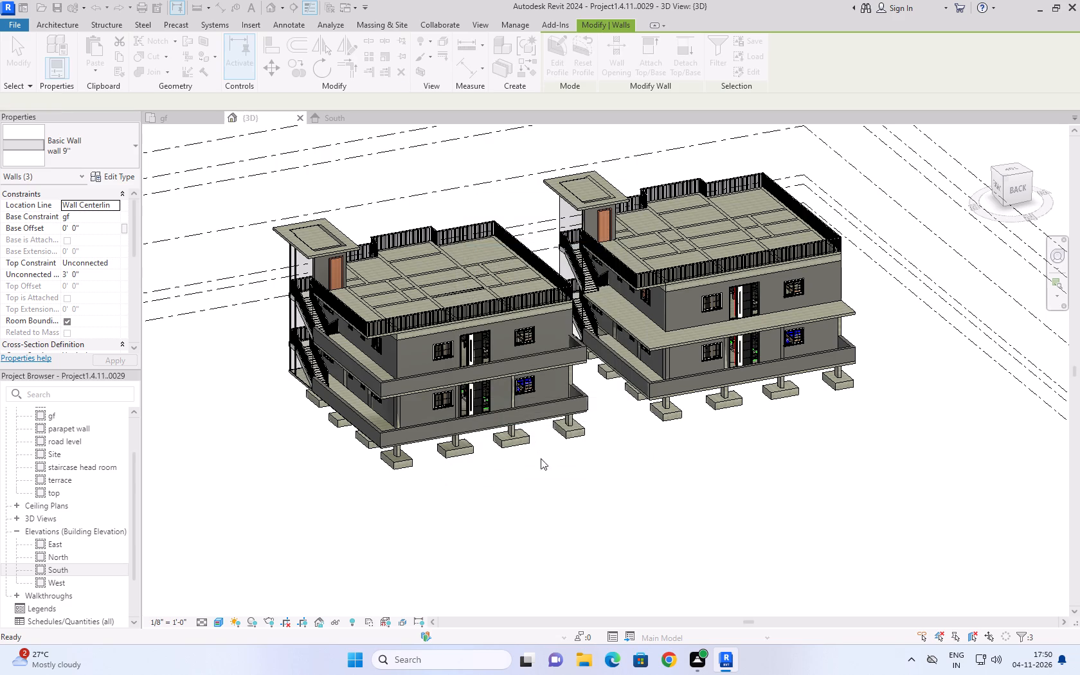
click(657, 453)
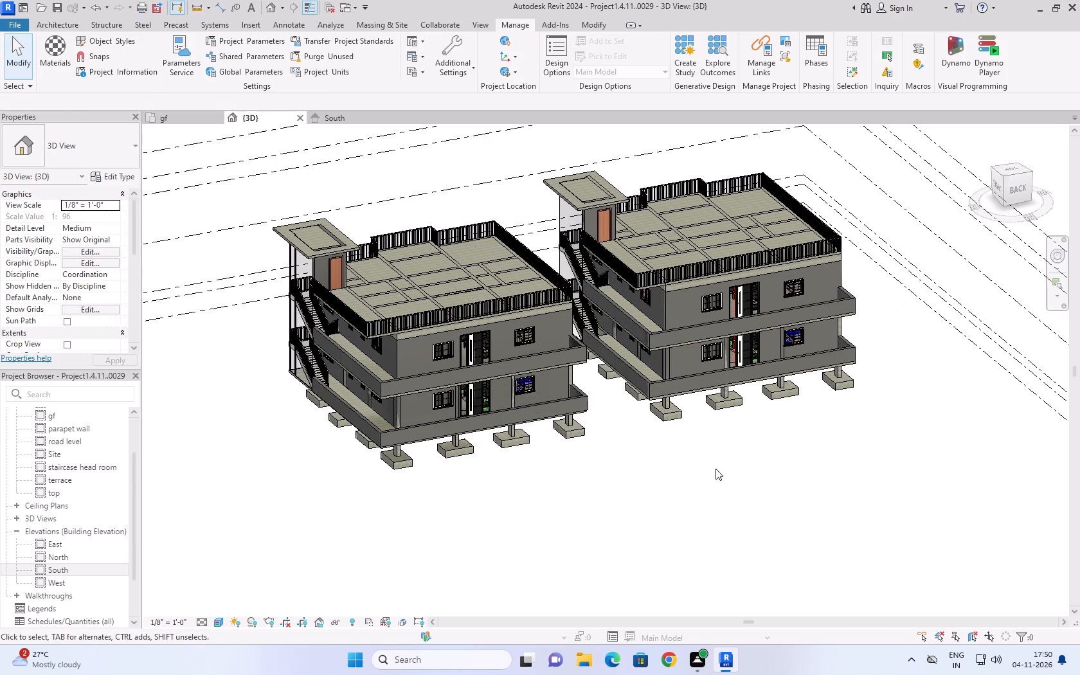
Examine both buildings in 3D from the rear and the west side, comparing the parapet walls on both floors.
shift+middle_drag(906, 336, 826, 397)
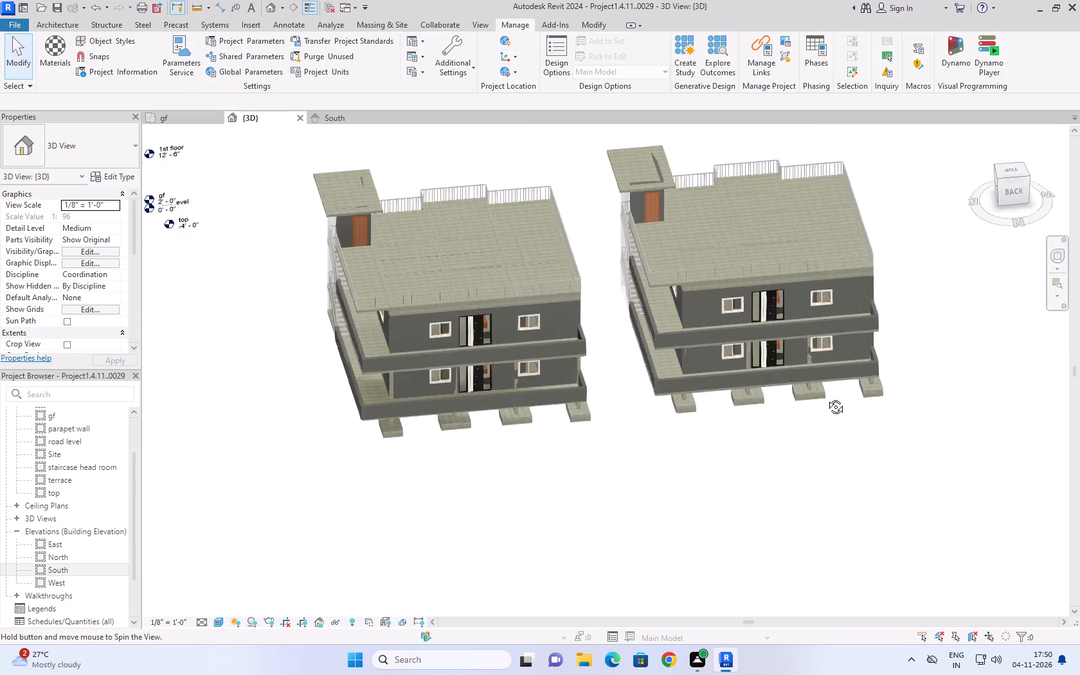
shift+middle_drag(826, 397, 690, 324)
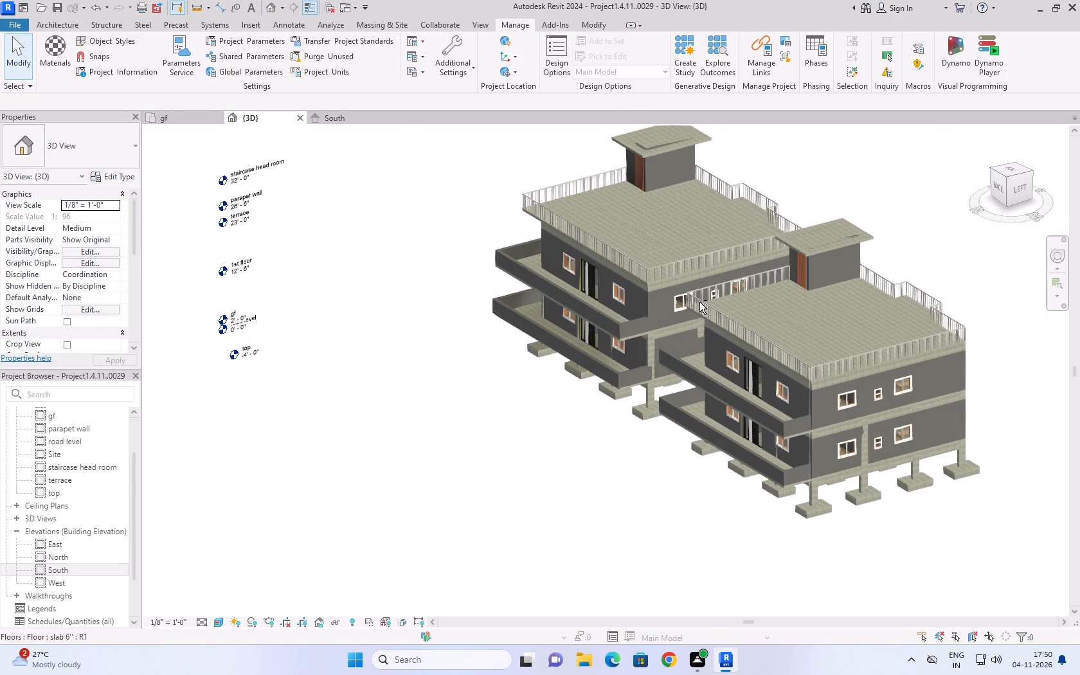
scroll(715, 497, down, 1)
shift+middle_click(715, 497)
shift+scroll(716, 497, down, 1)
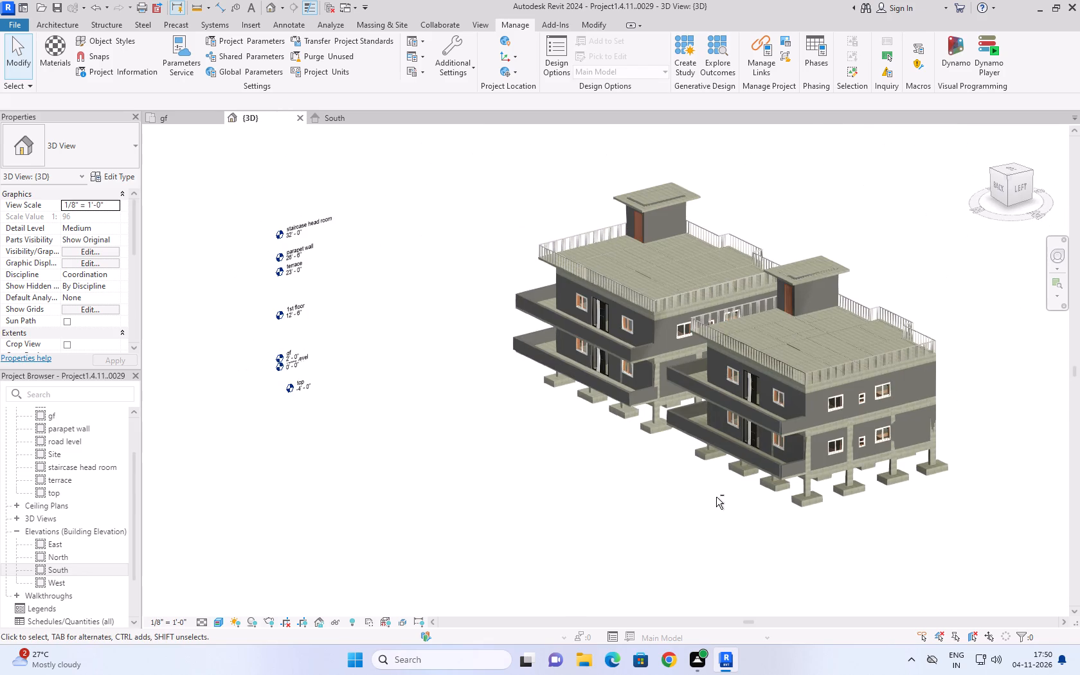
scroll(716, 497, down, 5)
scroll(914, 411, up, 2)
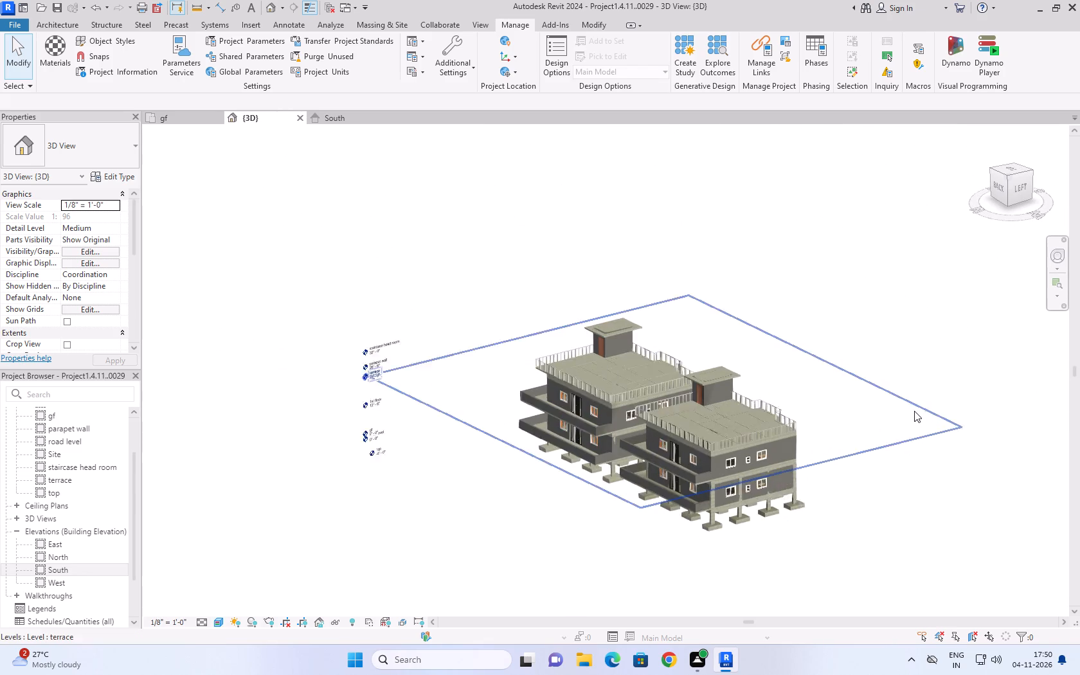
scroll(914, 411, up, 1)
scroll(895, 492, up, 2)
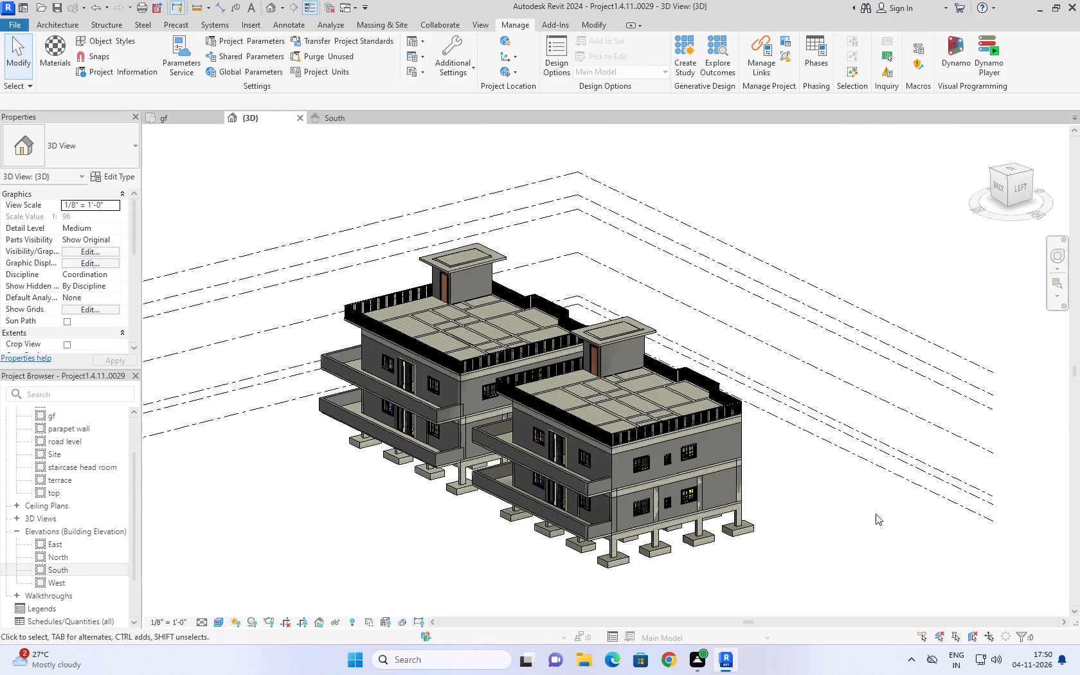
scroll(330, 423, up, 1)
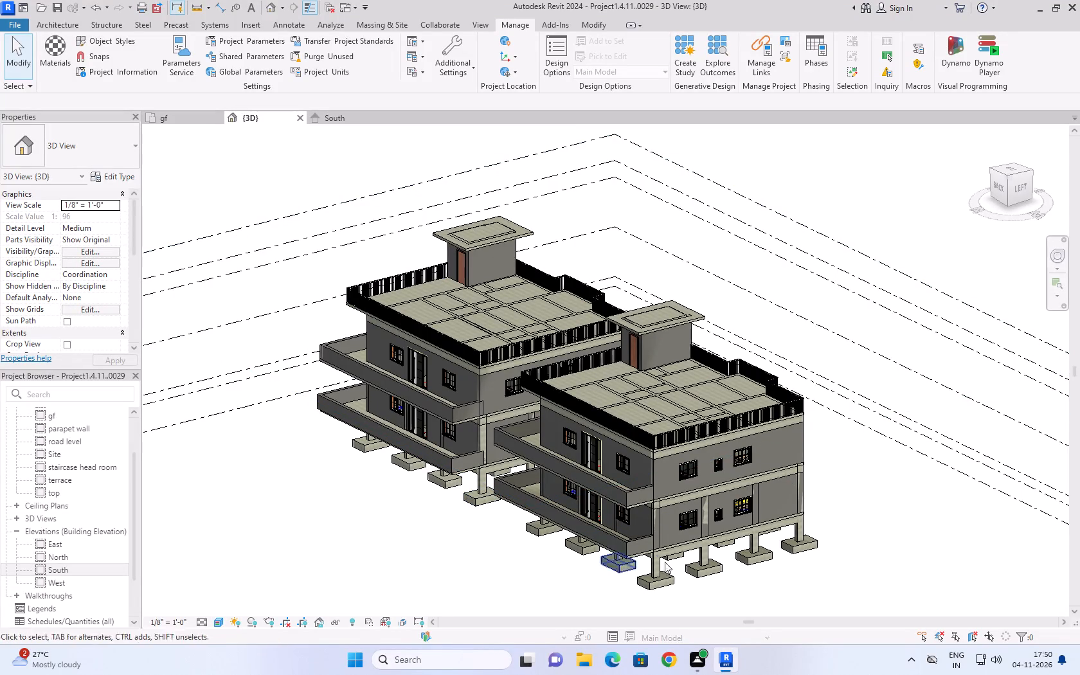
click(977, 131)
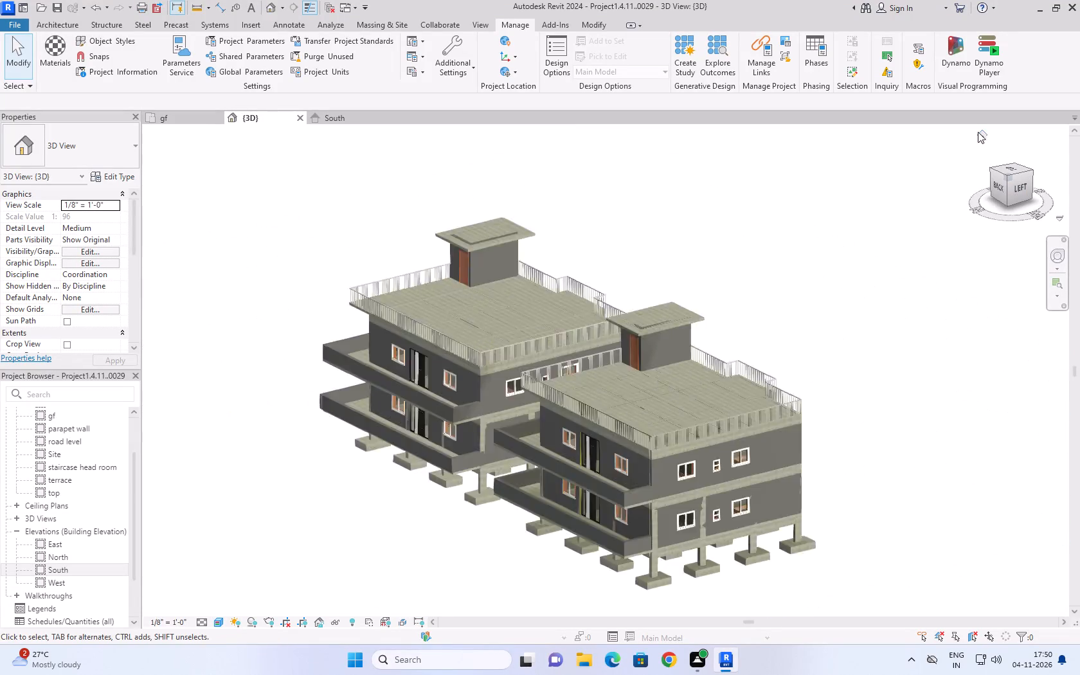
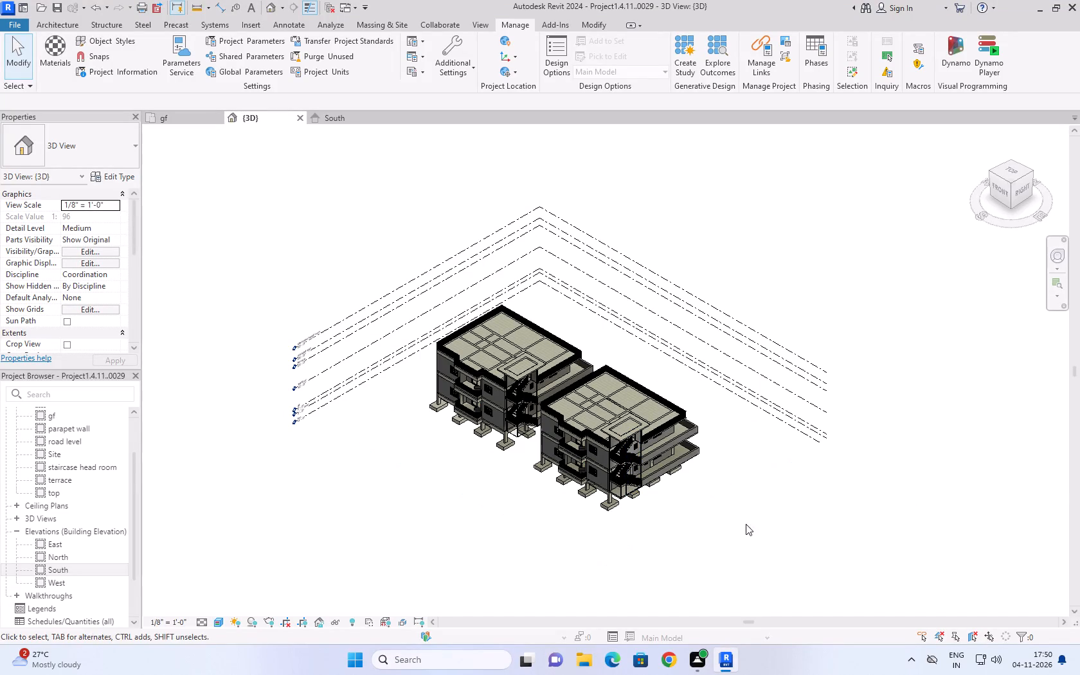
Examine the two buildings in the 3D view and in the South, North, East and West elevations.
scroll(525, 399, up, 10)
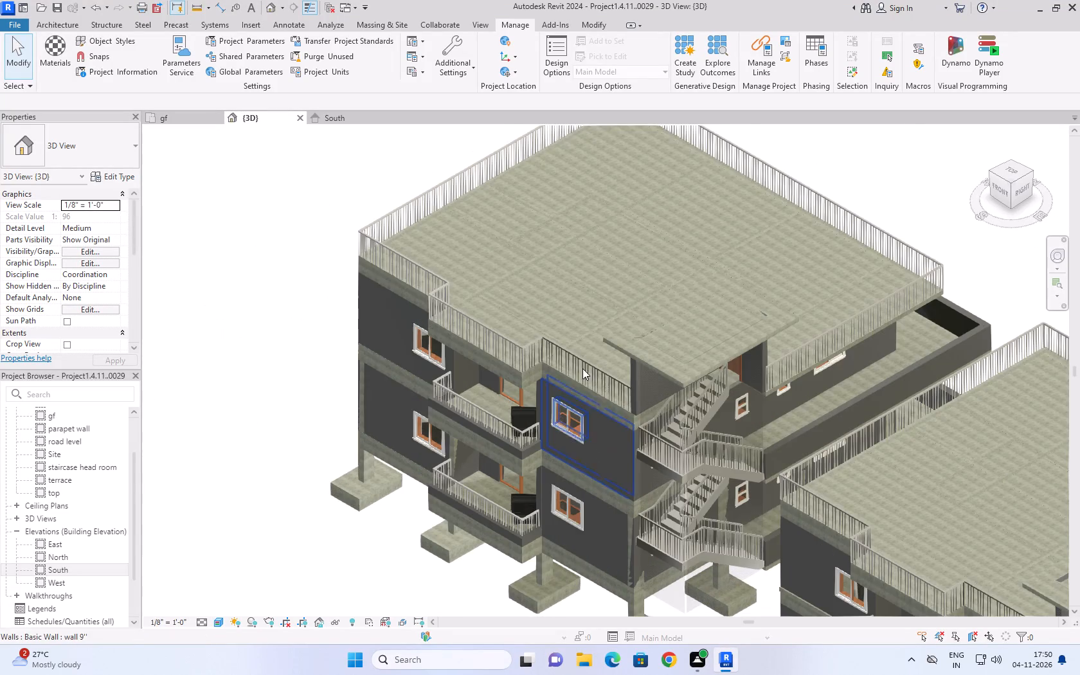
scroll(607, 241, down, 7)
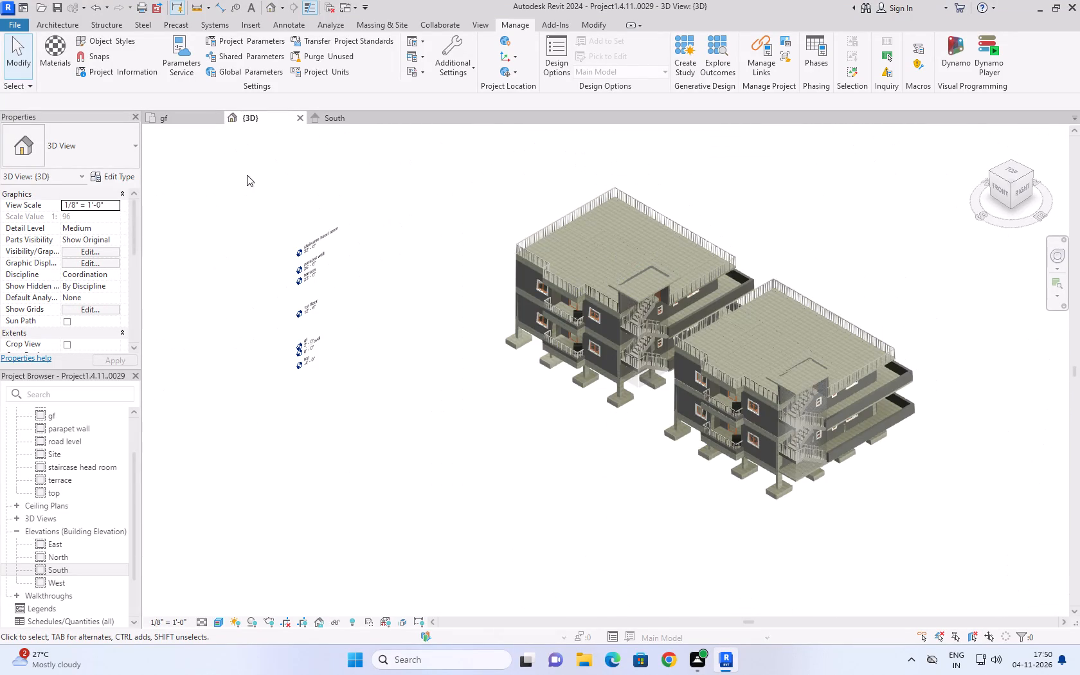
click(341, 113)
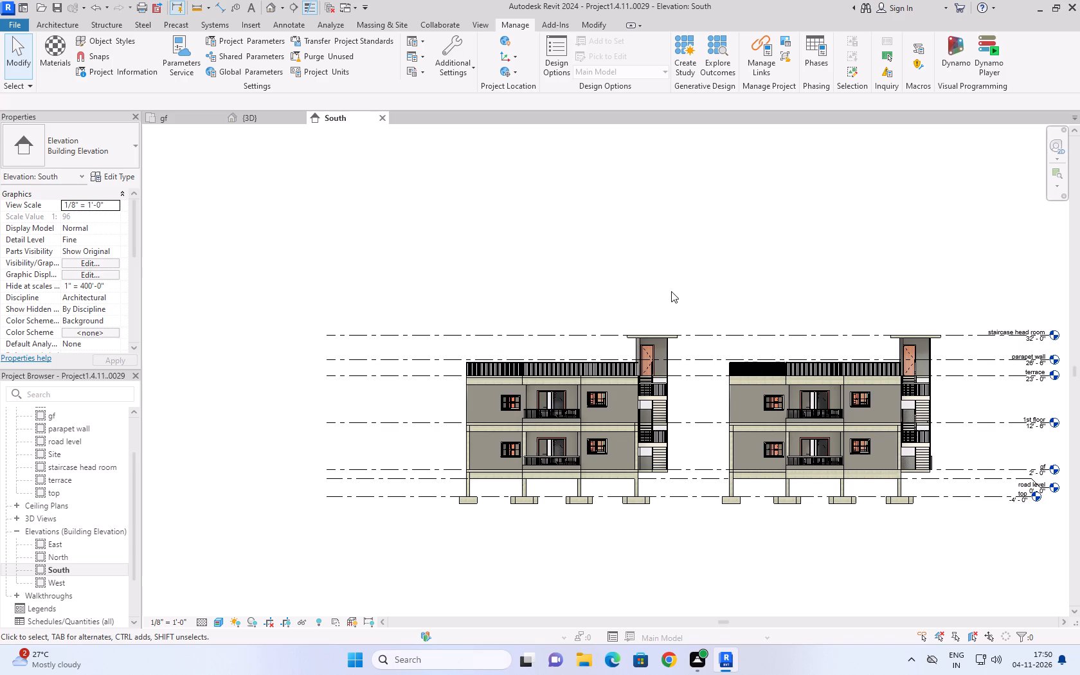
scroll(465, 264, down, 3)
scroll(753, 365, up, 3)
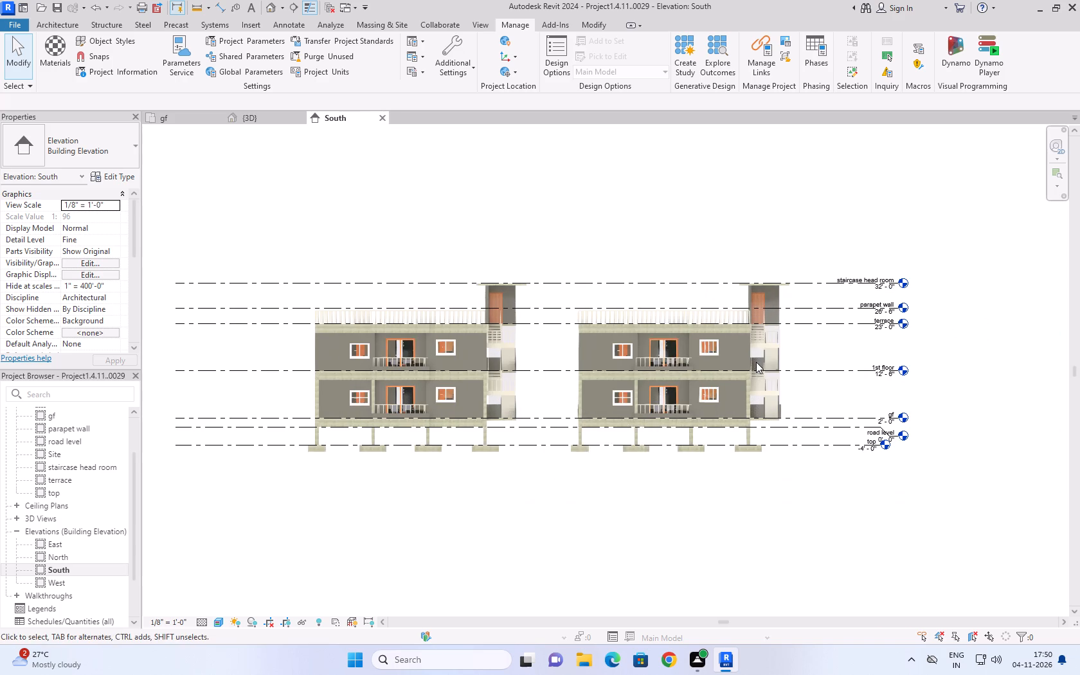
double_click(64, 555)
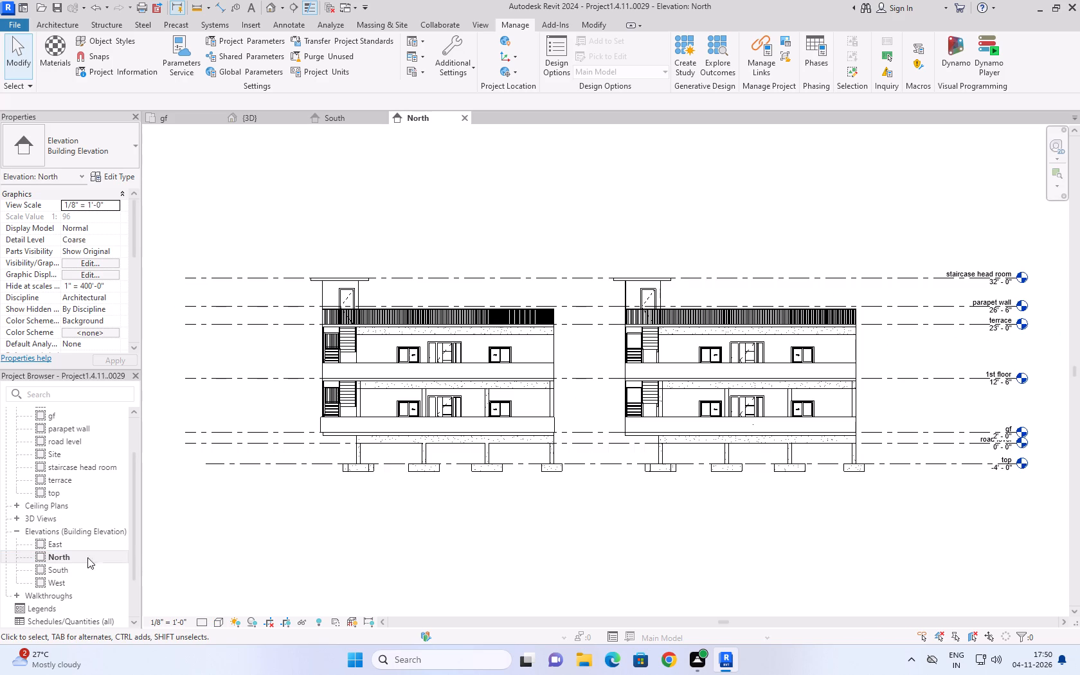
double_click(59, 541)
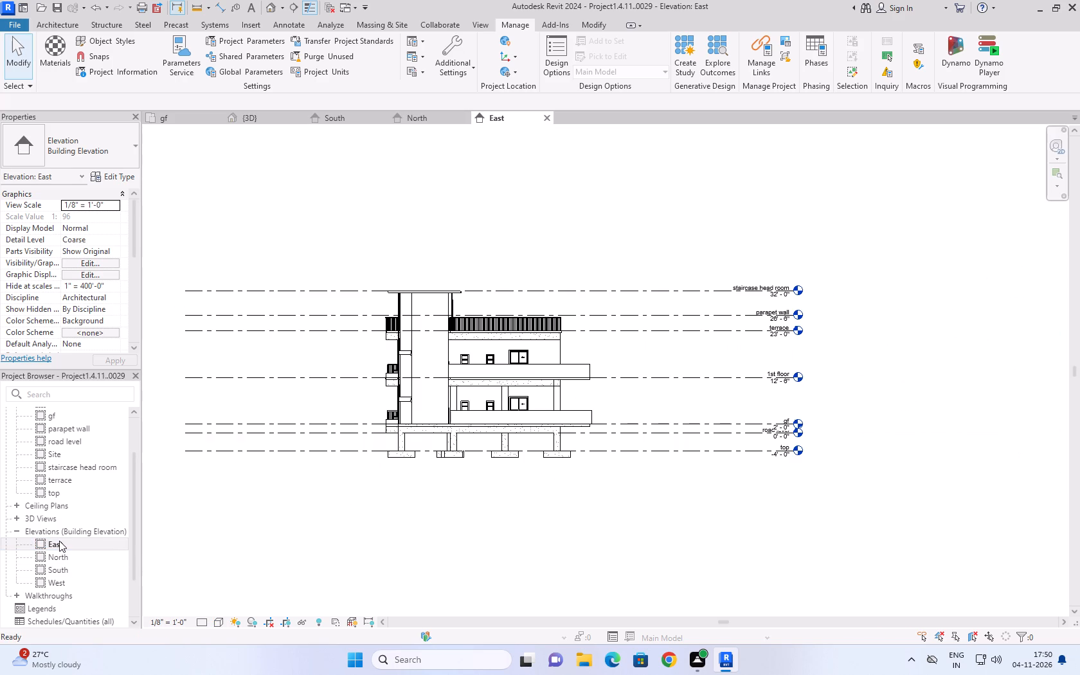
double_click(36, 588)
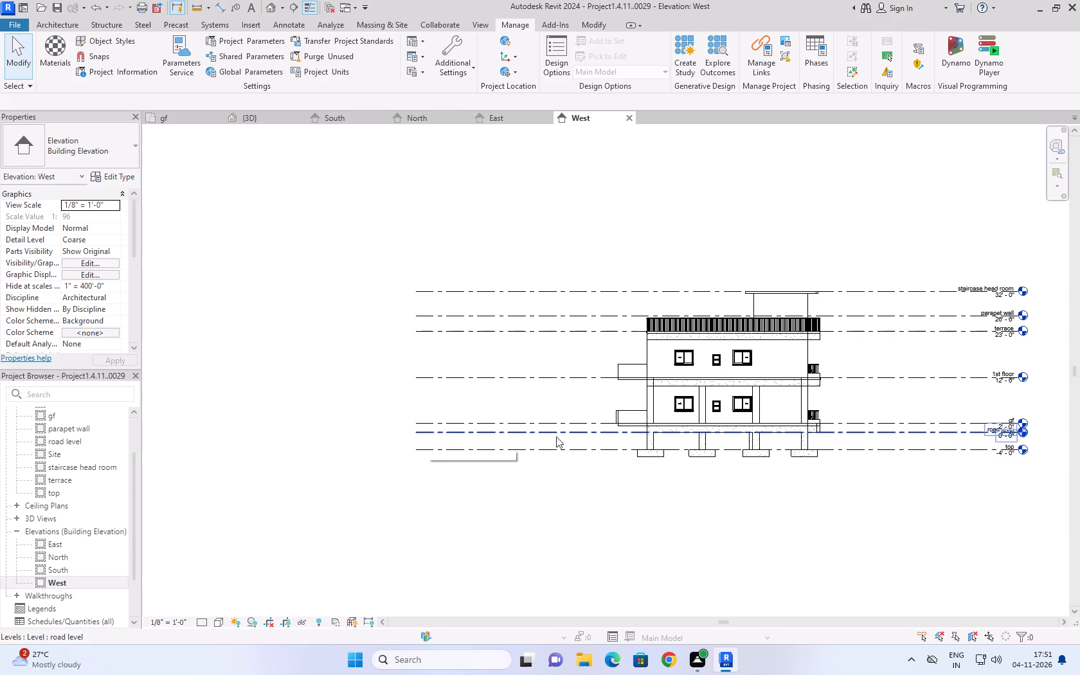
In the West elevation, nudge the ground-floor 3' high, 9" wall inward three increments to line up with the slab edge.
scroll(611, 424, up, 9)
click(592, 415)
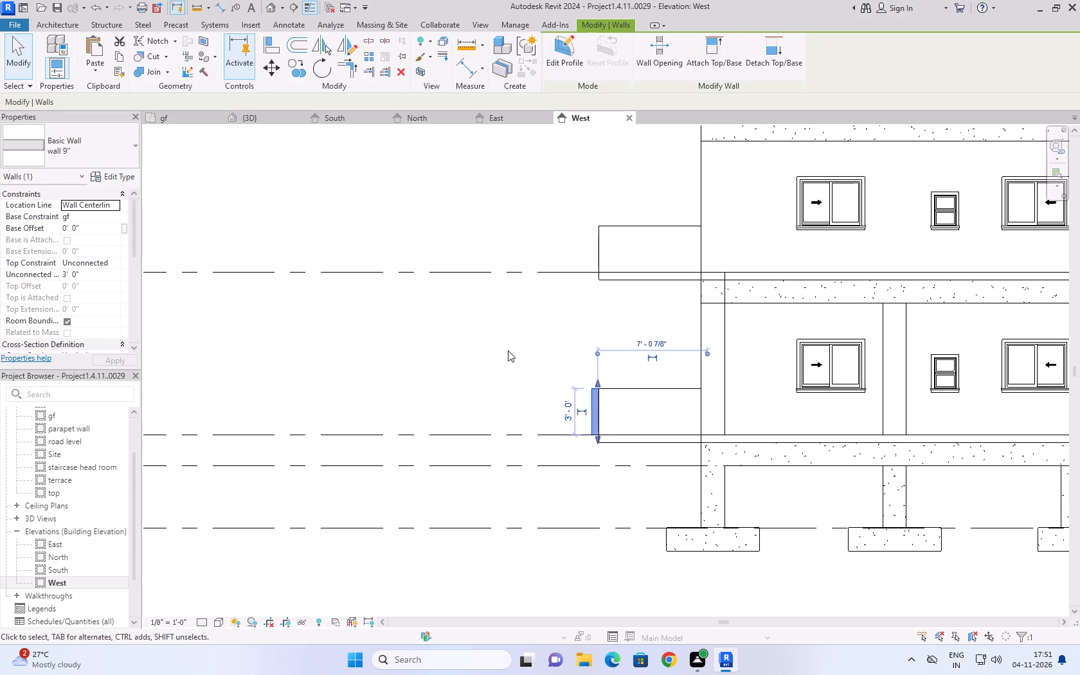
key(Right)
key(Right)
key(Right)
click(507, 330)
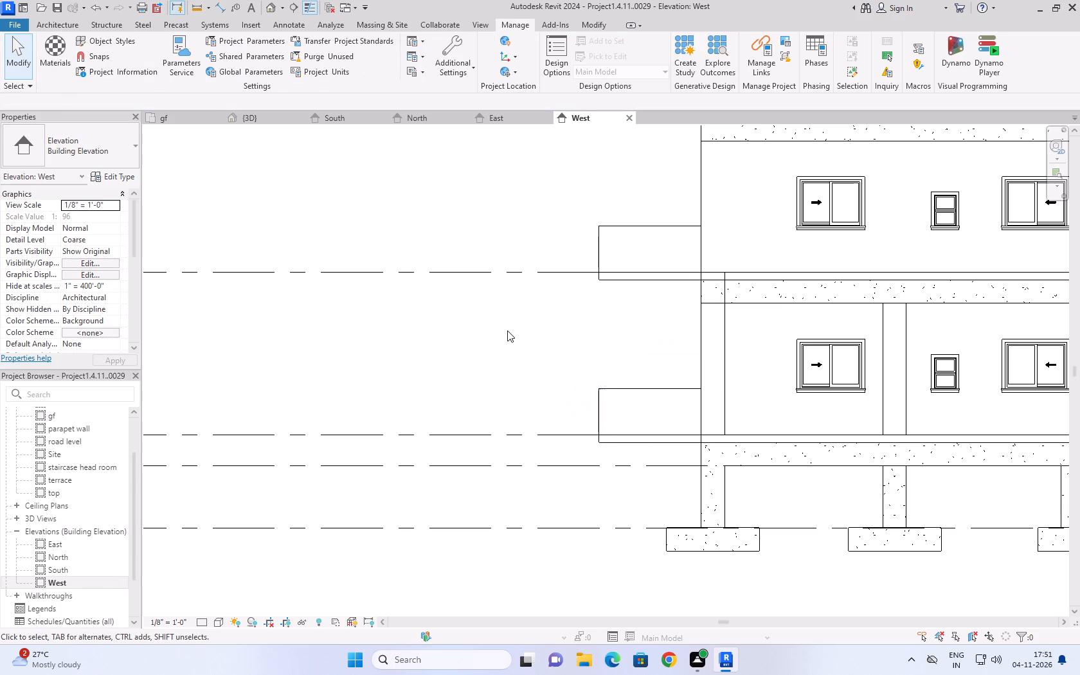
scroll(507, 330, down, 9)
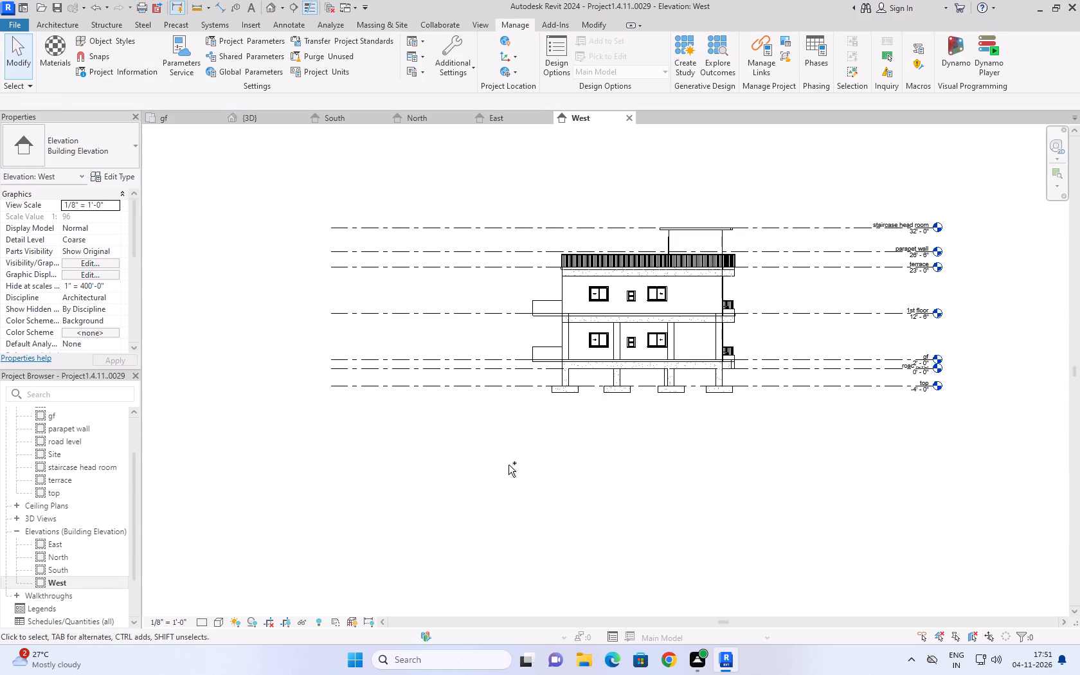
Save the project as Project1.4.11.rvt instead of the backup file.
key(ctrl+s)
click(522, 337)
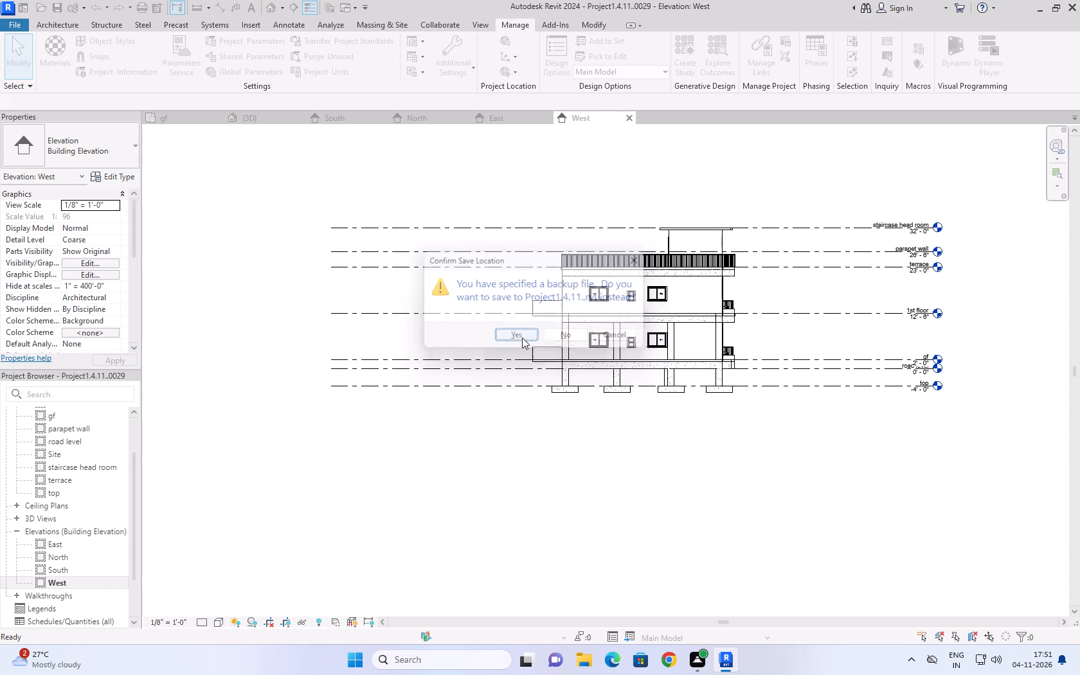
click(519, 357)
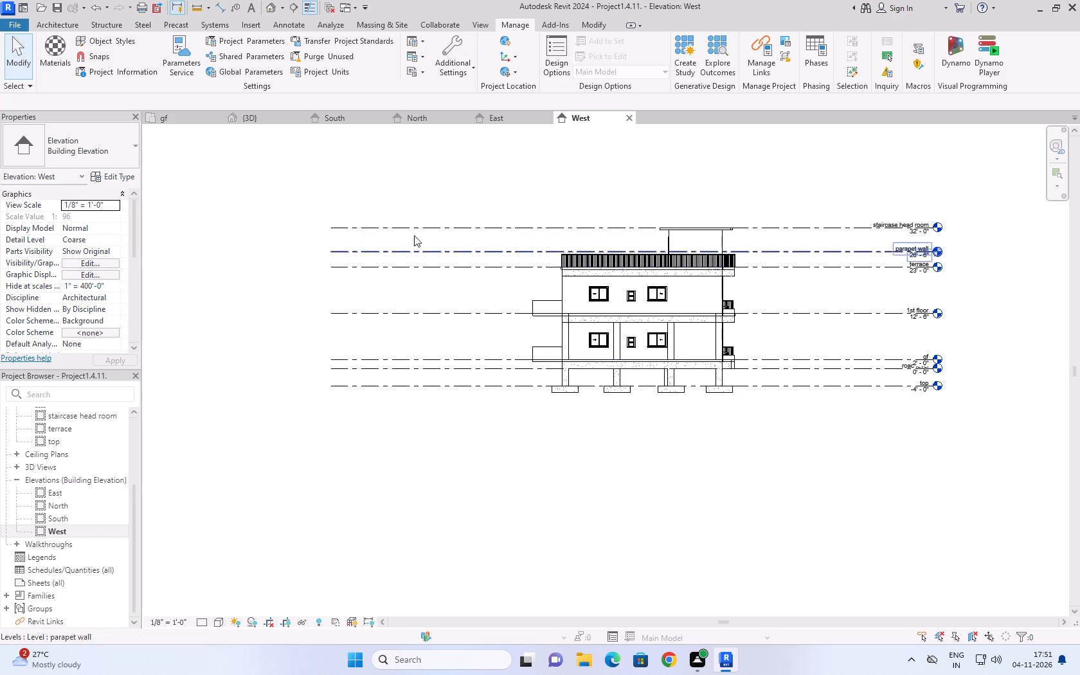
In the North elevation, nudge the ground-floor 9" wall at the staircase end inward three increments toward the slab edge.
click(336, 446)
double_click(52, 500)
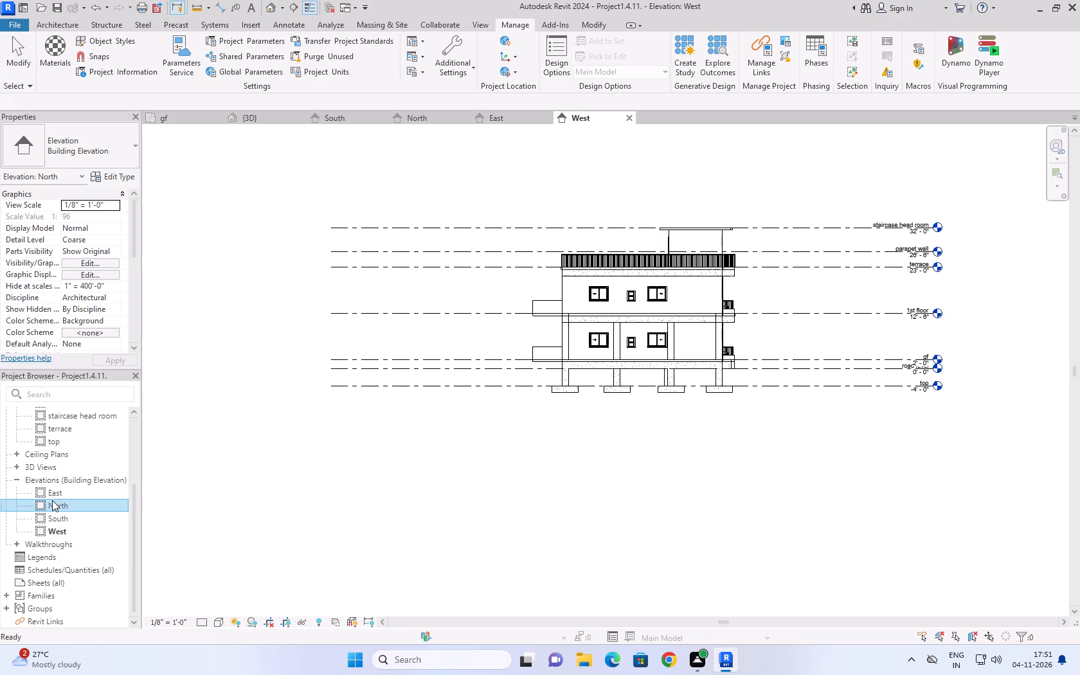
double_click(55, 495)
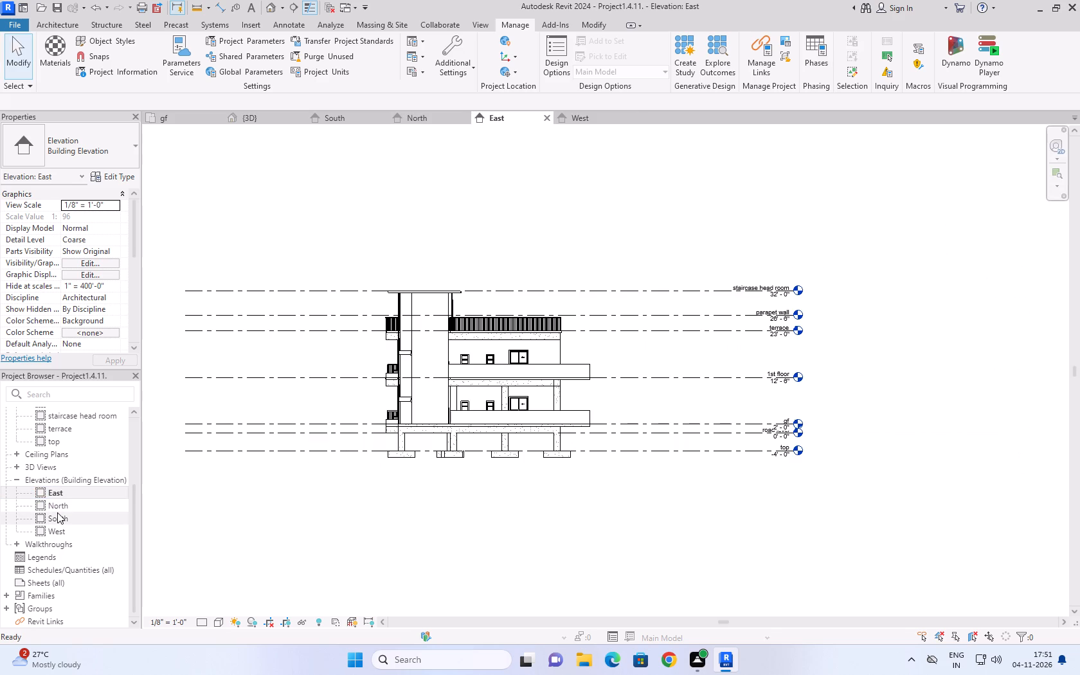
double_click(57, 512)
double_click(61, 510)
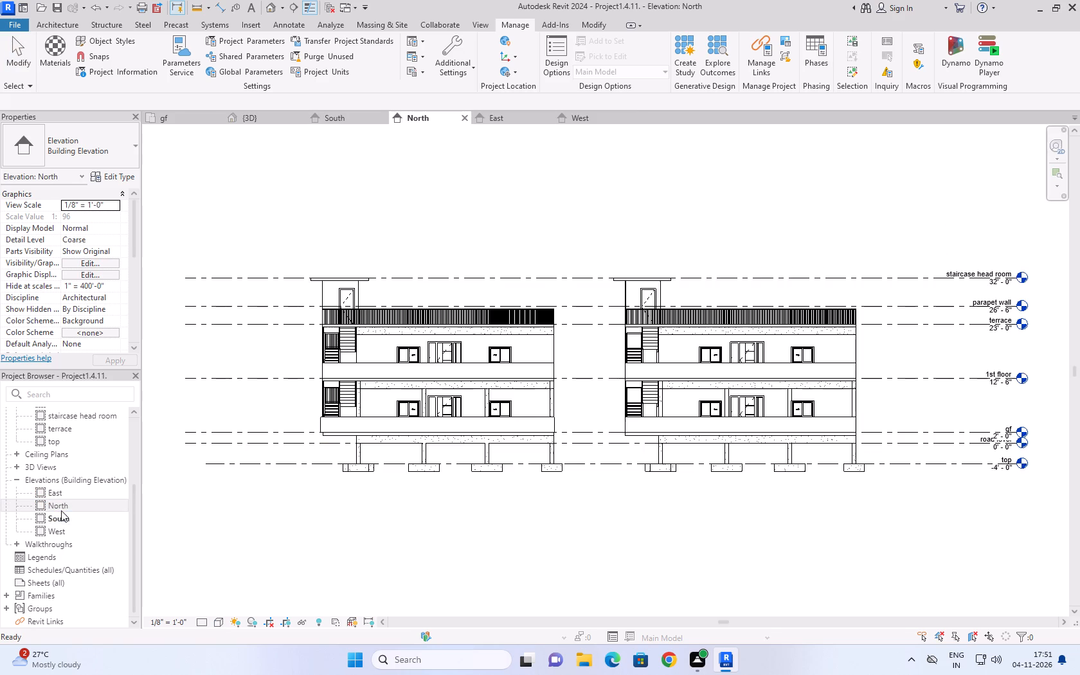
scroll(341, 435, up, 8)
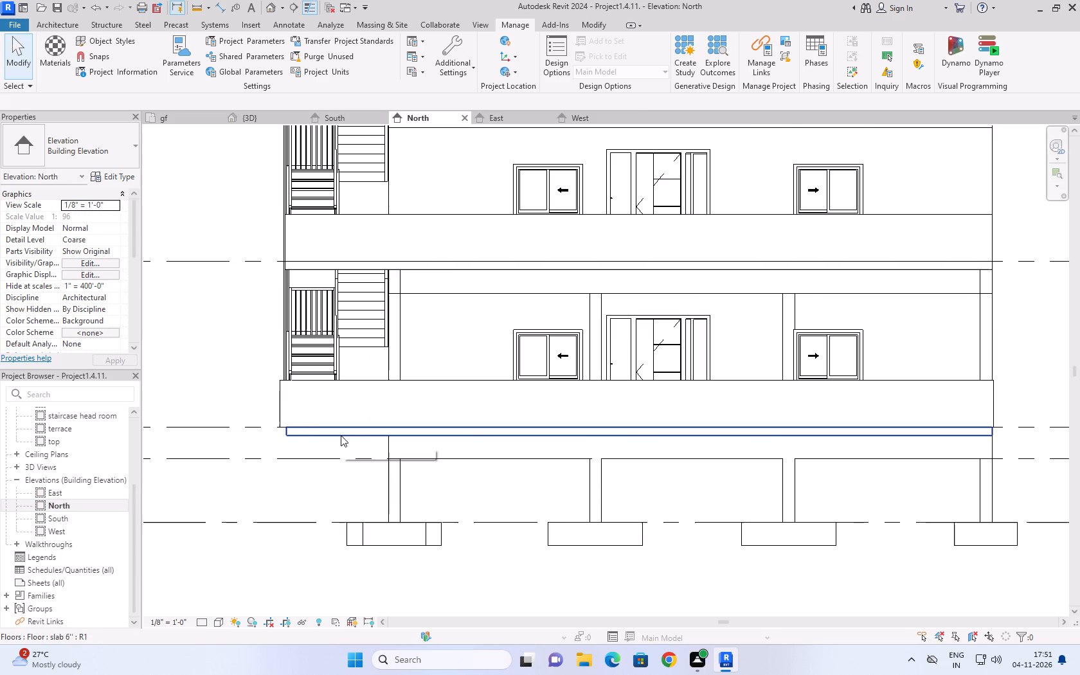
click(280, 393)
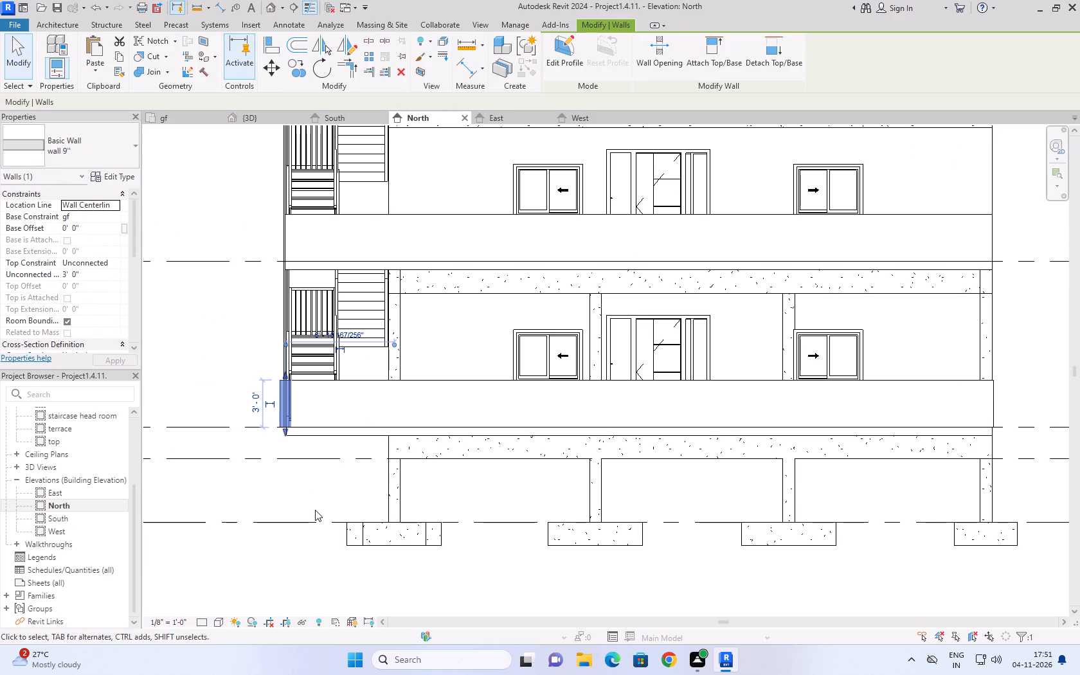
key(Right)
key(Right)
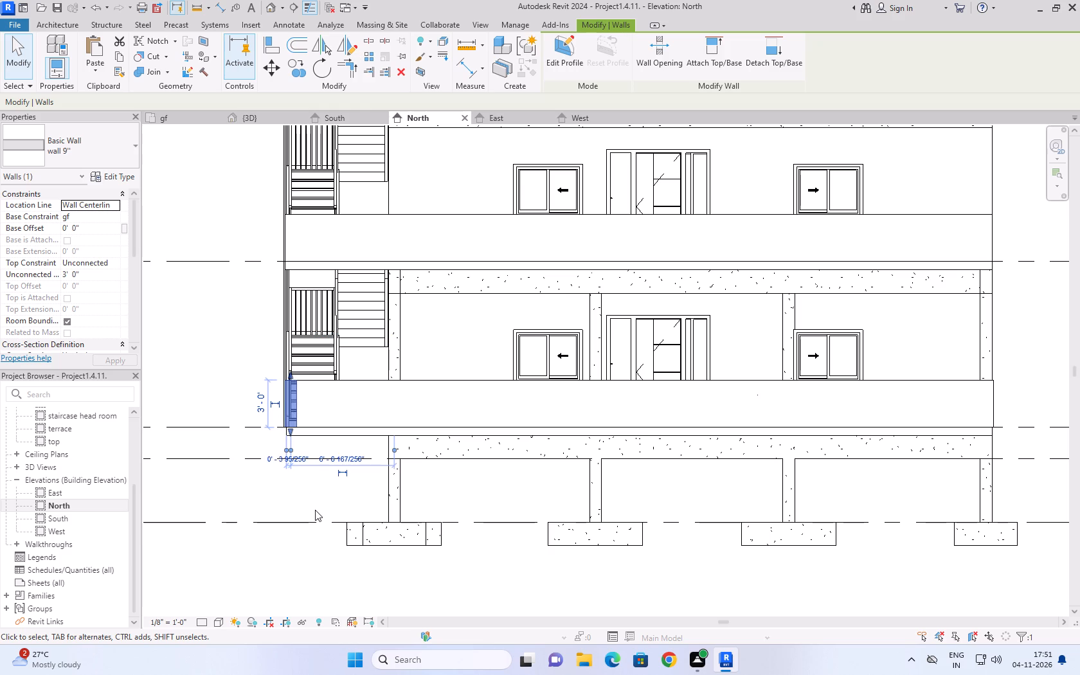
key(Right)
click(293, 552)
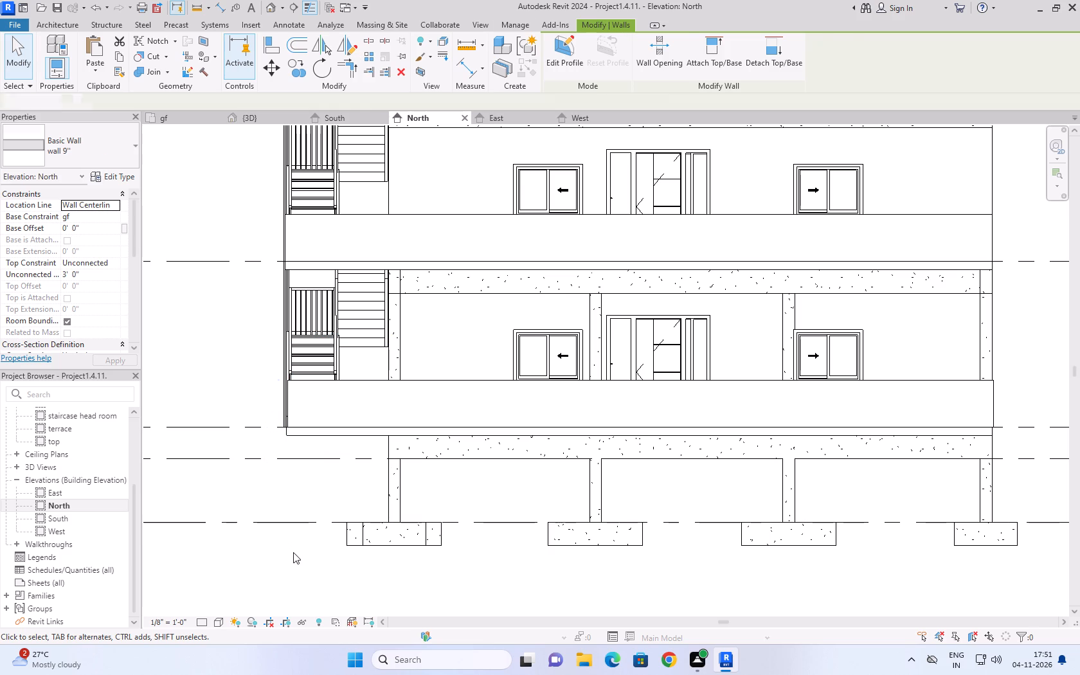
Nudge the same ground-floor wall two increments back outward to sit closer to the 6" slab's edge.
scroll(298, 422, up, 9)
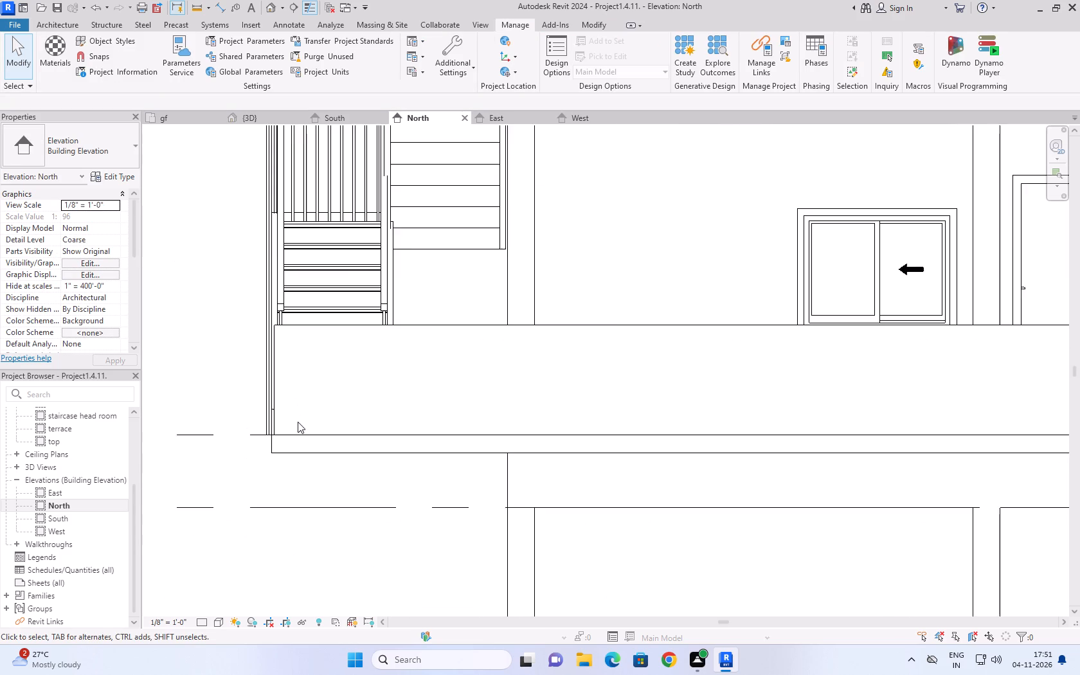
click(258, 453)
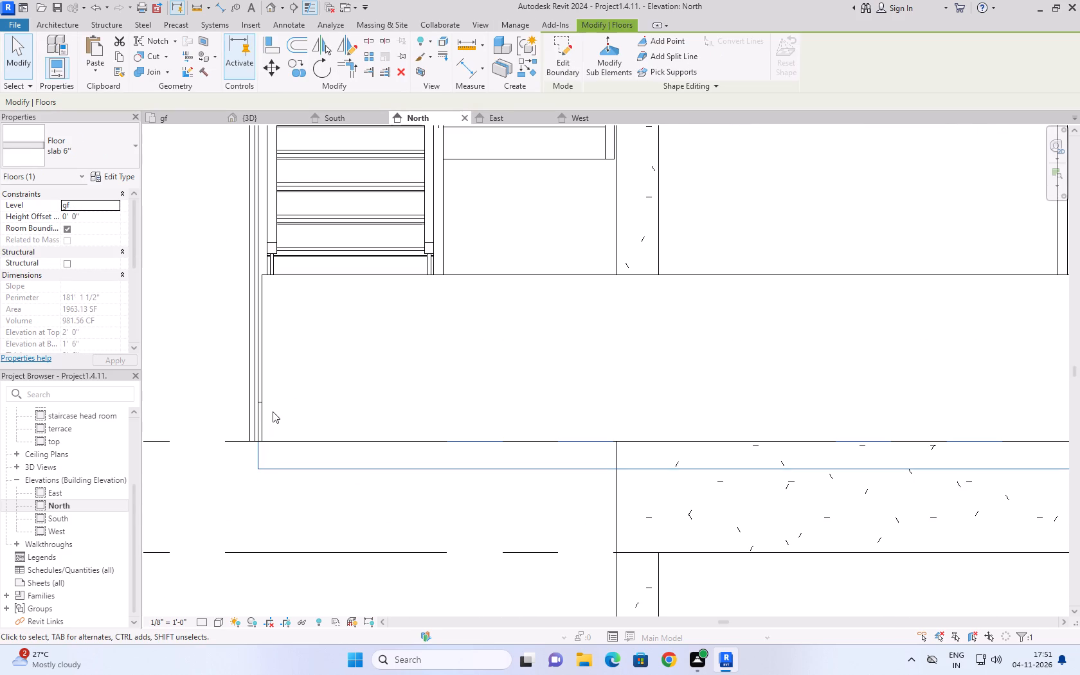
click(264, 388)
key(Left)
key(Left)
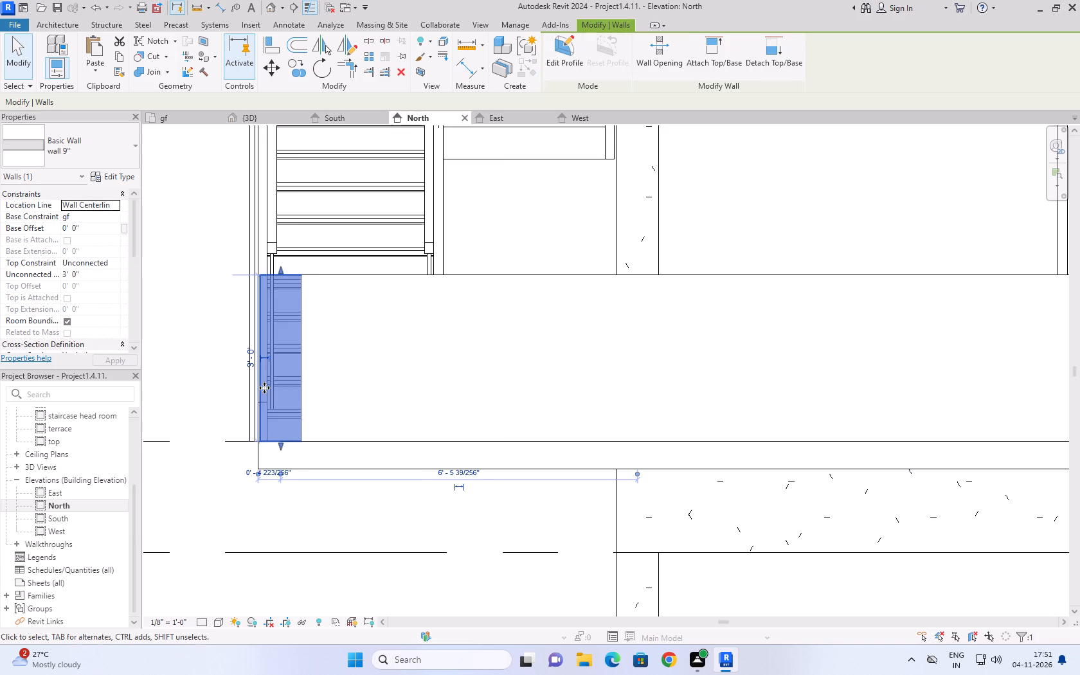
click(179, 366)
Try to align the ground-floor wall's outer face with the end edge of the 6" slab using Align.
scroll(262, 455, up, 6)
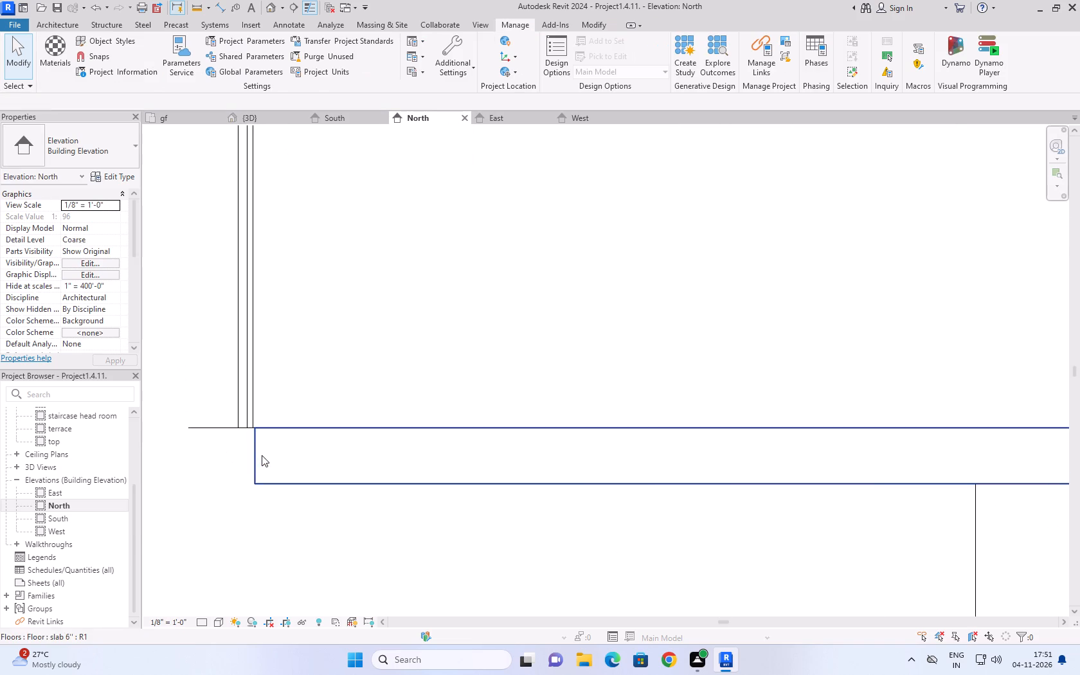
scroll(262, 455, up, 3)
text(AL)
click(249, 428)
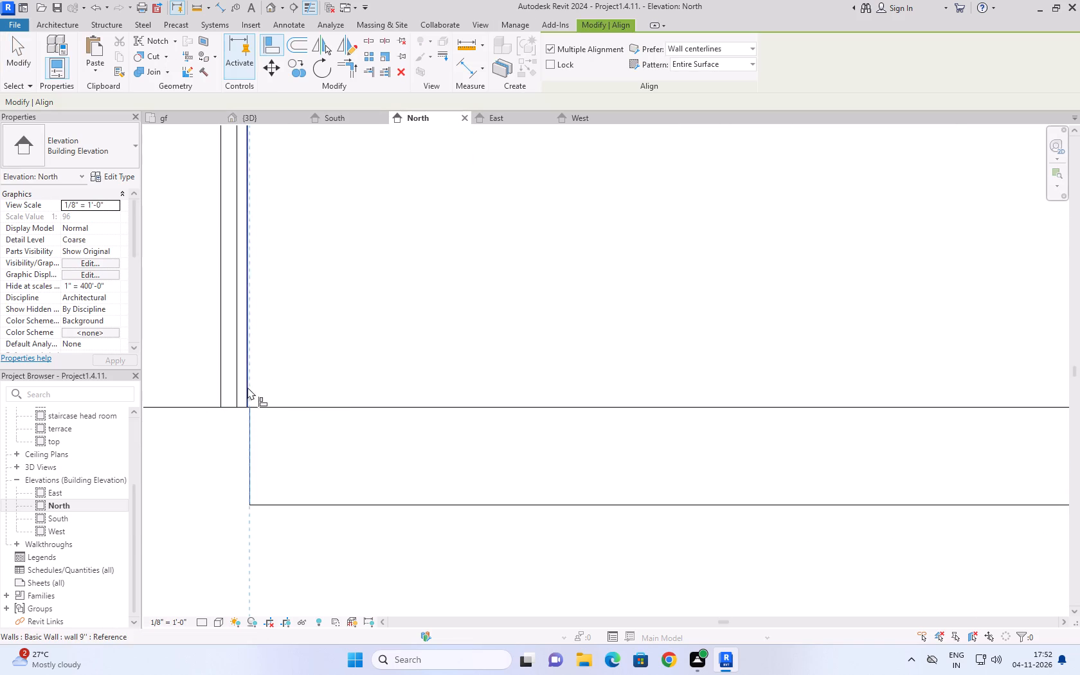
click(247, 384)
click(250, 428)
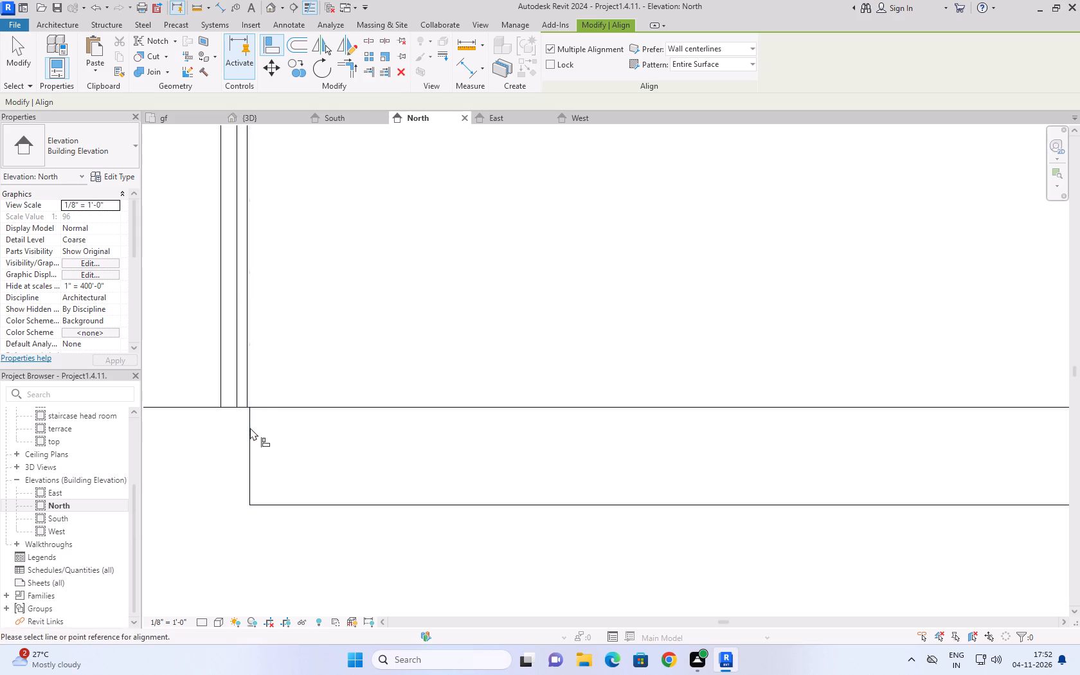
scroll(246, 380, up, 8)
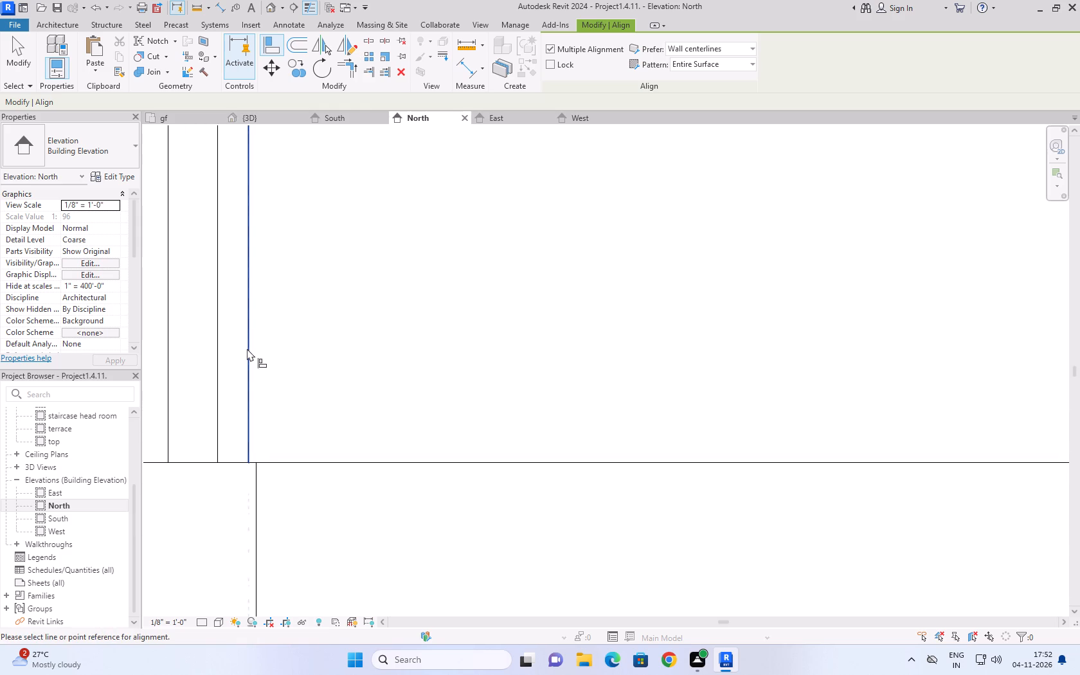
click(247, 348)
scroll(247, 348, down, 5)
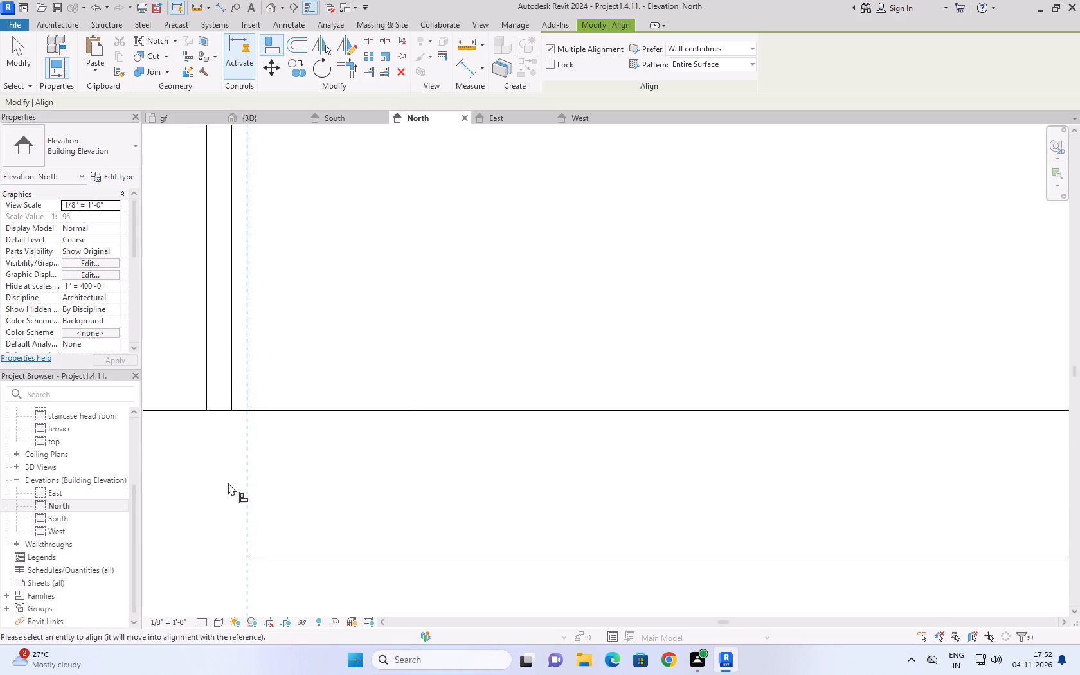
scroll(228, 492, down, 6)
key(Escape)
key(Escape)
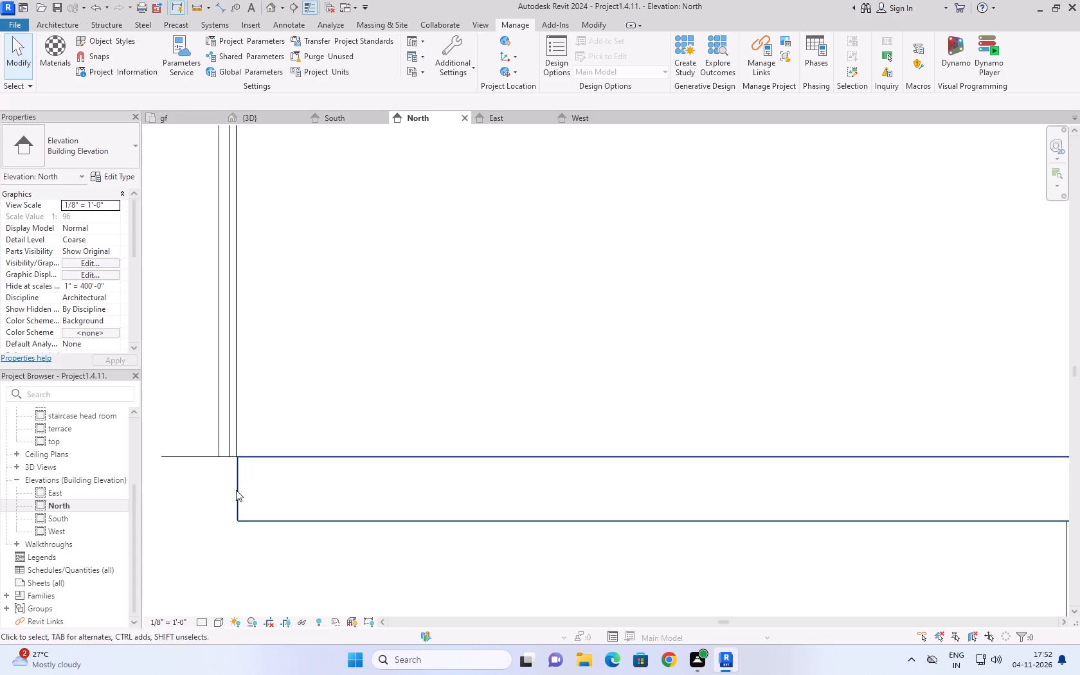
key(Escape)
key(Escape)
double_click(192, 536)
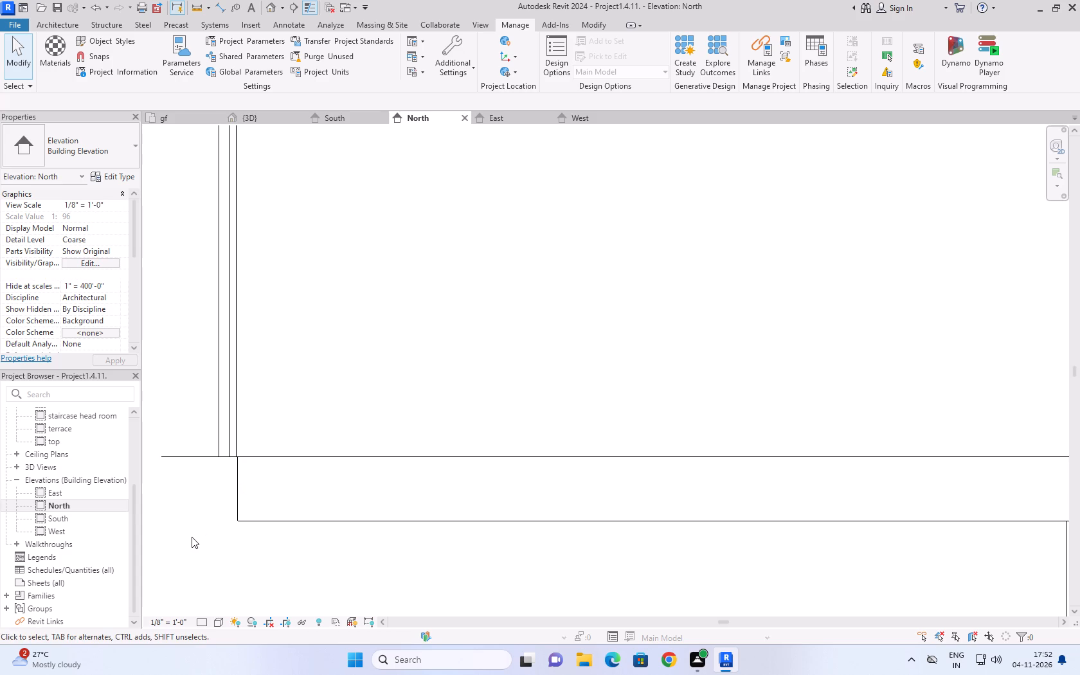
Save the project.
key(ctrl+s)
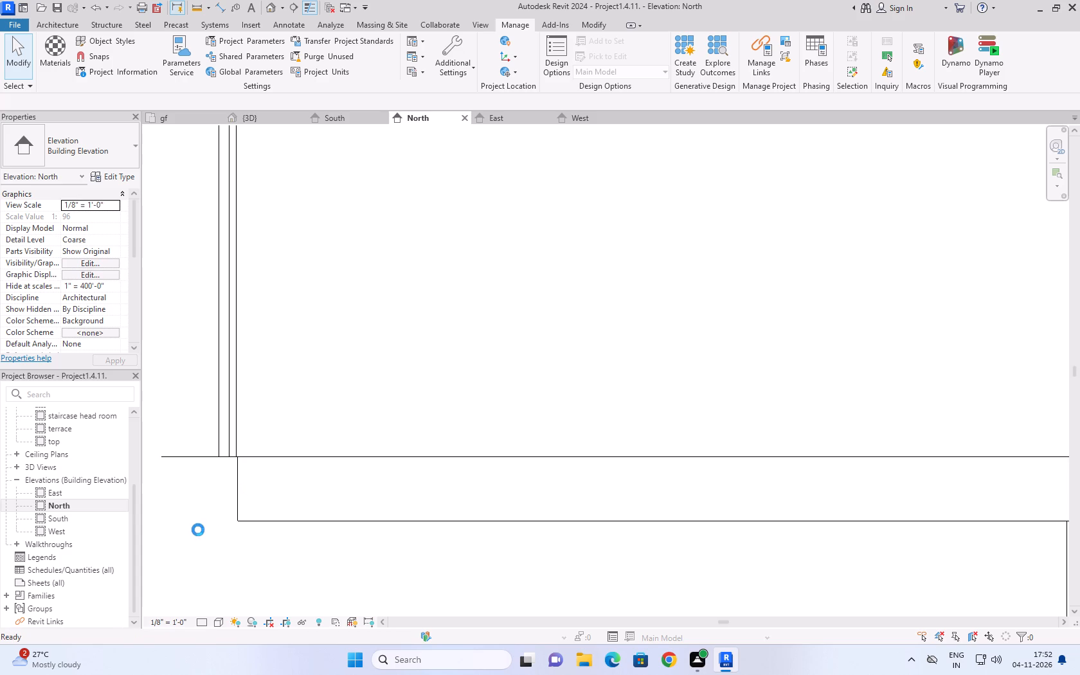
Bring up the architectural building tools.
click(14, 61)
click(59, 26)
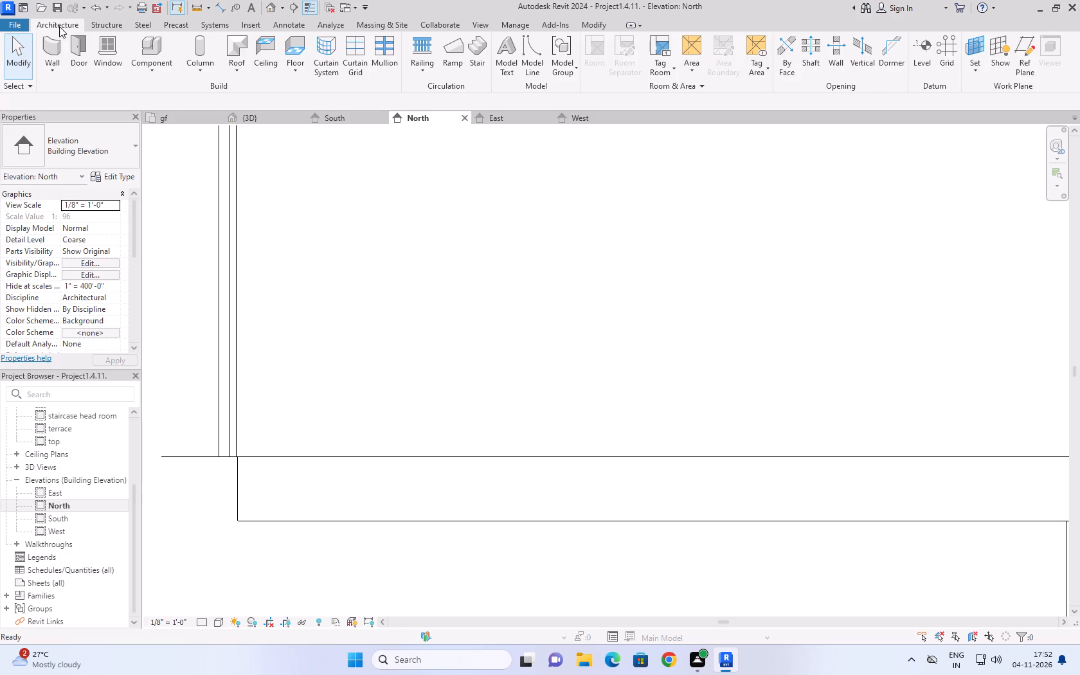
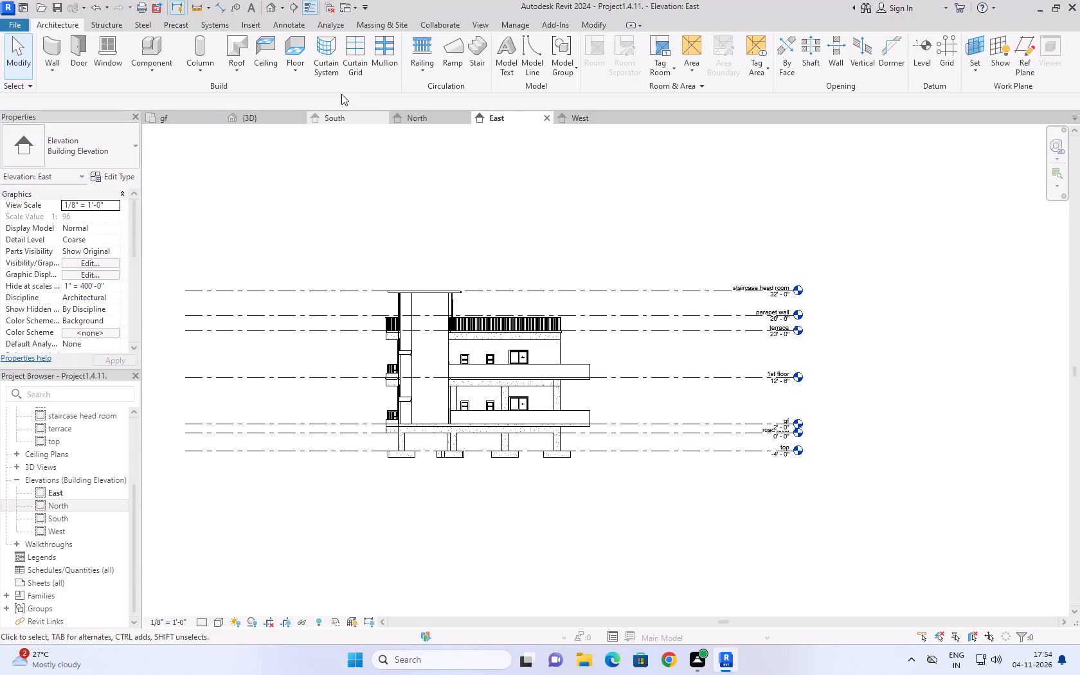
Examine both buildings from the rear, side and front in the default 3D view.
click(280, 120)
scroll(542, 290, down, 4)
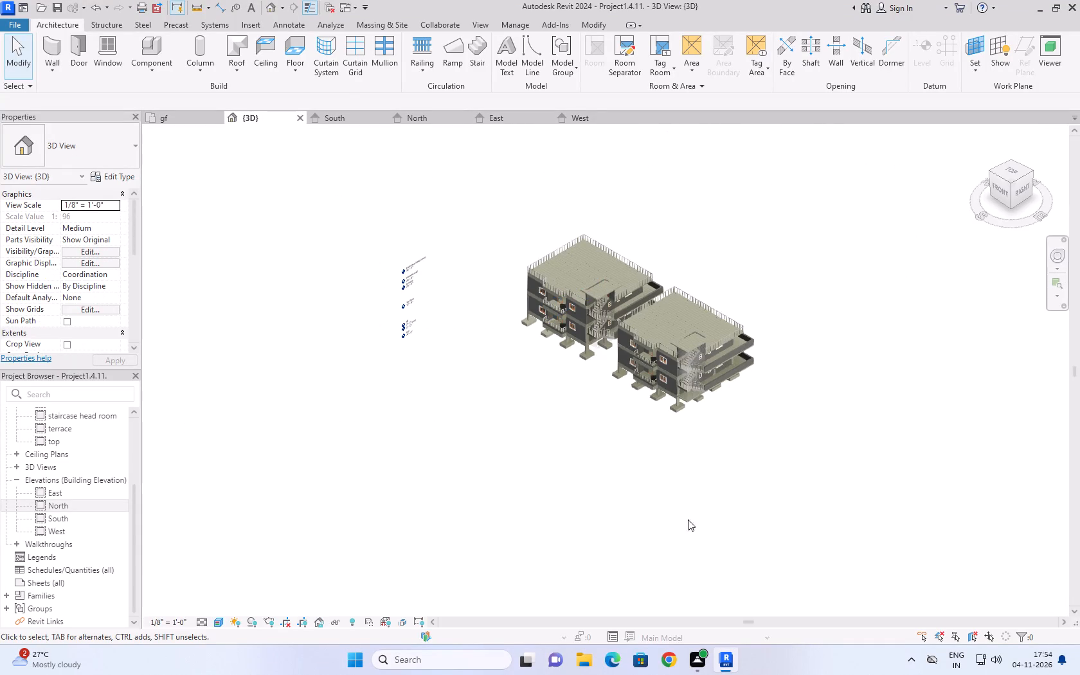
click(986, 138)
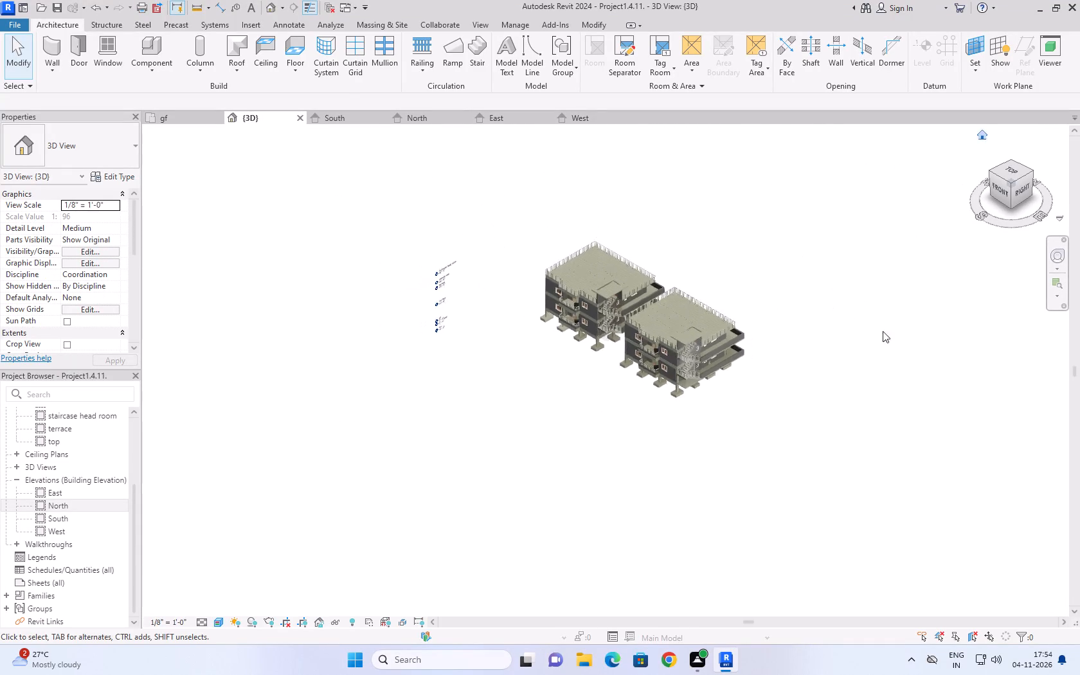
scroll(676, 522, up, 6)
scroll(705, 469, down, 3)
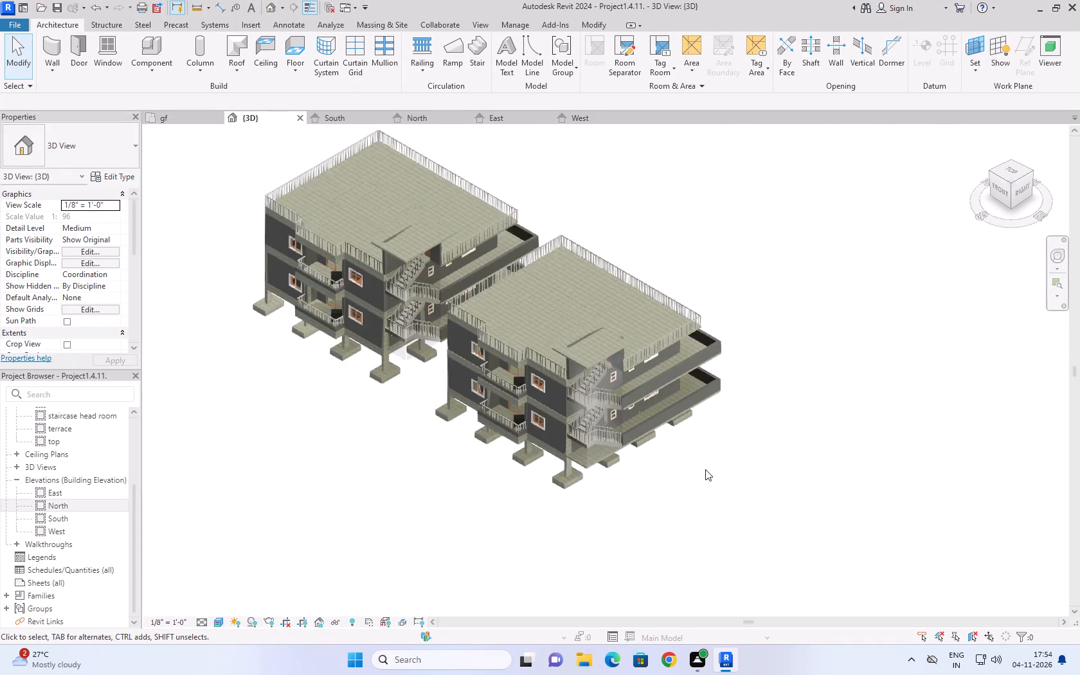
scroll(707, 462, up, 3)
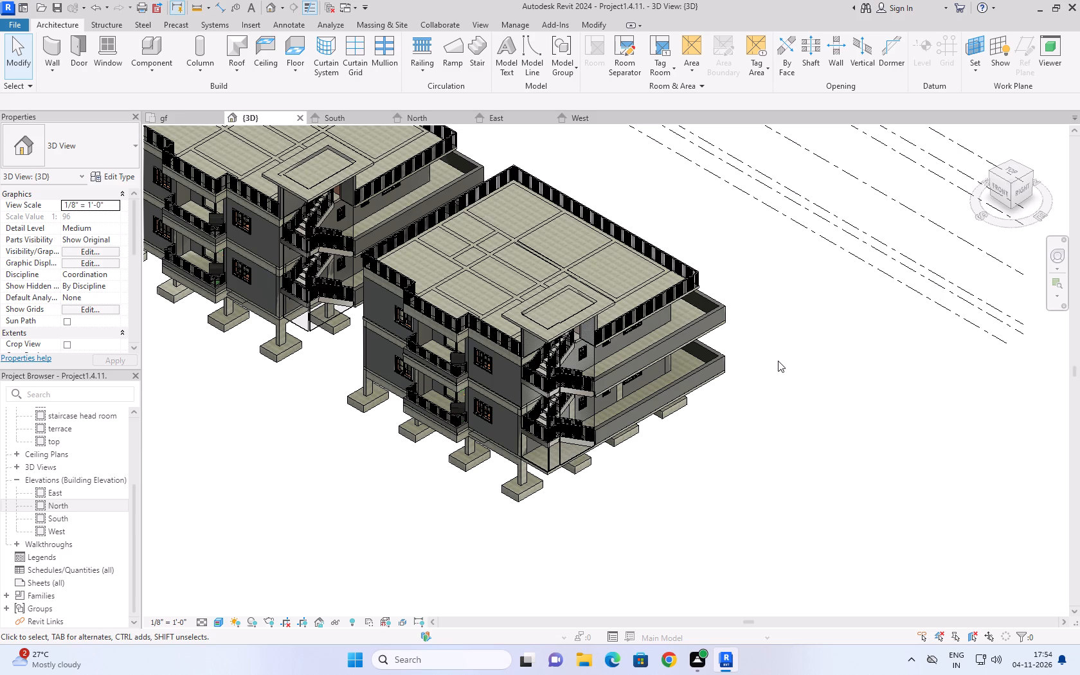
shift+middle_drag(762, 390, 341, 287)
scroll(341, 287, down, 9)
scroll(395, 356, up, 1)
middle_drag(410, 337, 430, 293)
scroll(385, 229, up, 7)
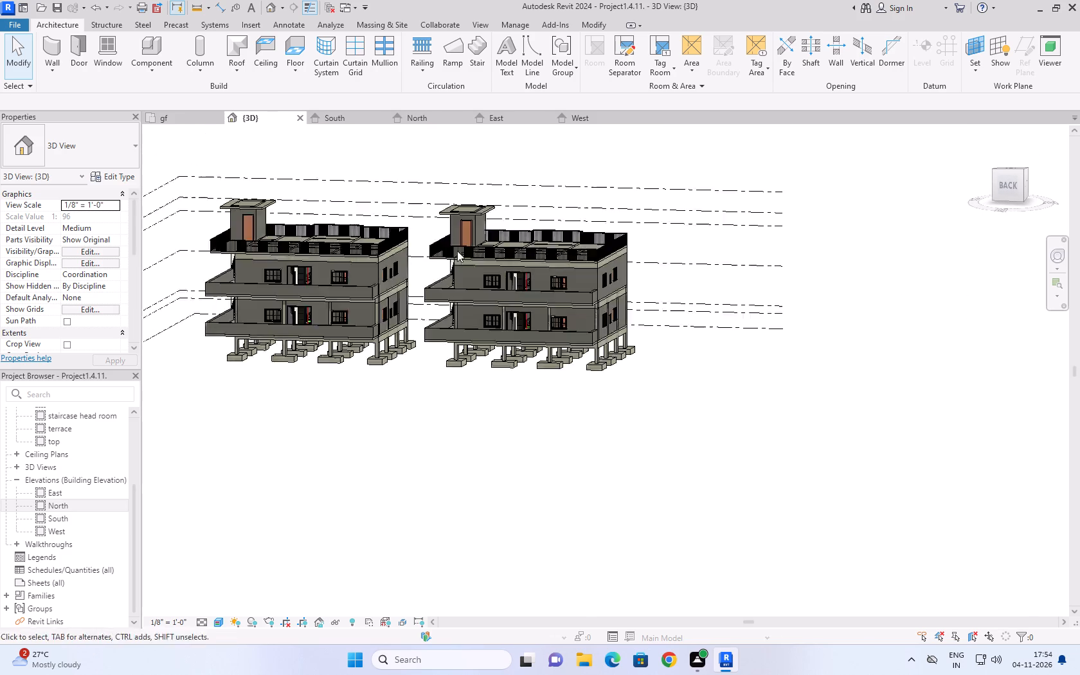
scroll(457, 251, up, 2)
shift+middle_drag(408, 489, 501, 507)
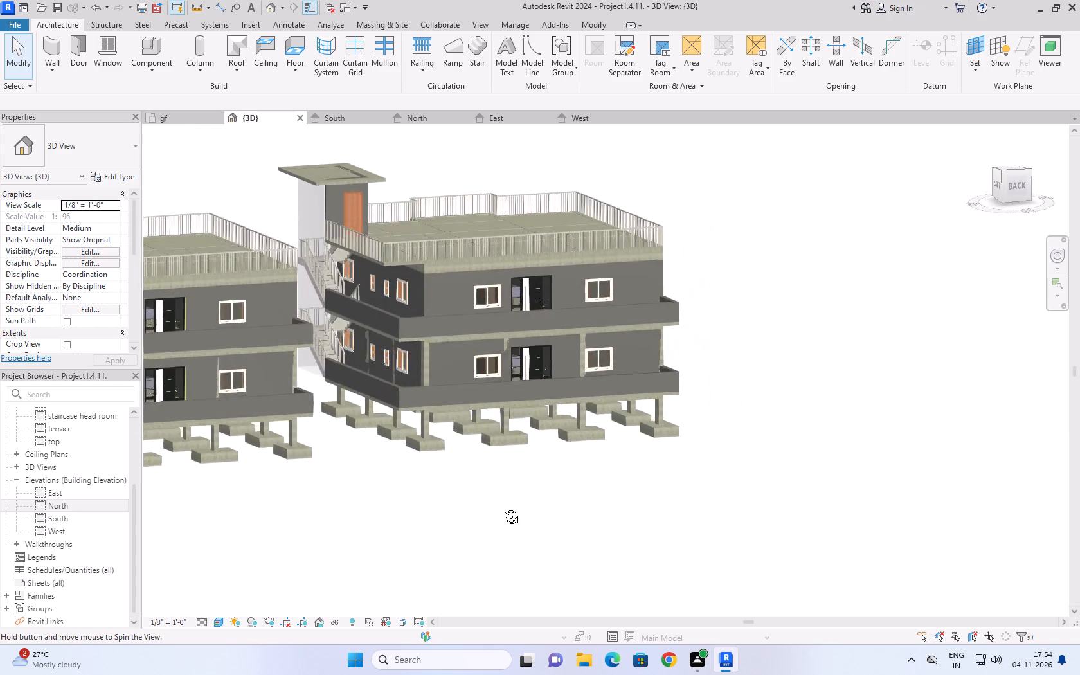
shift+middle_drag(501, 507, 248, 566)
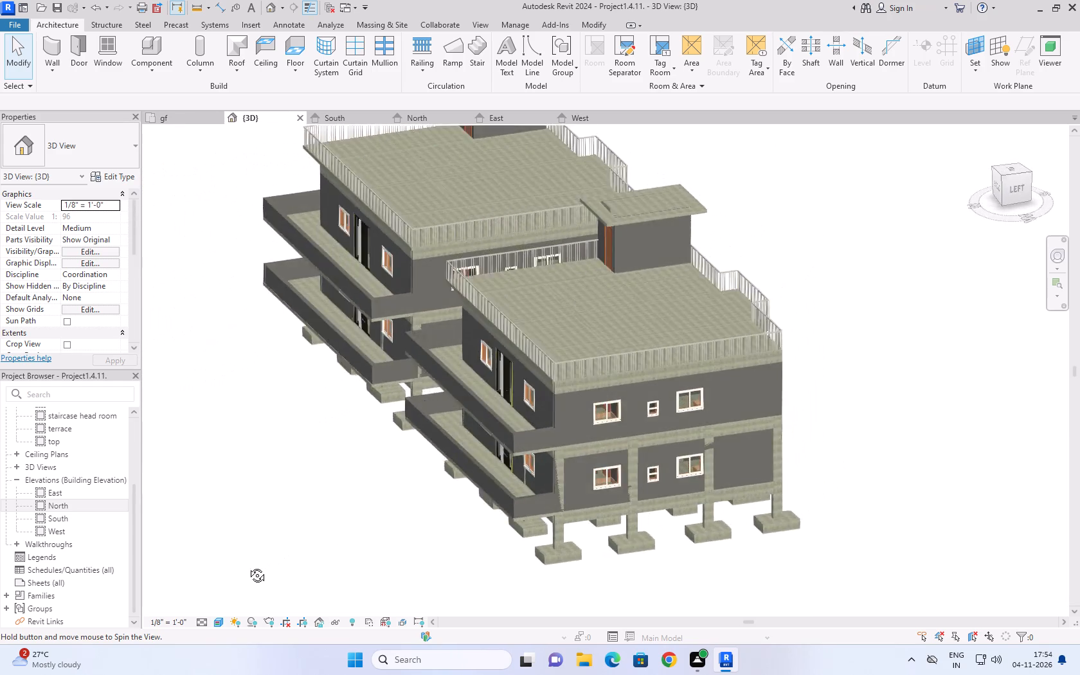
shift+middle_drag(248, 566, 138, 510)
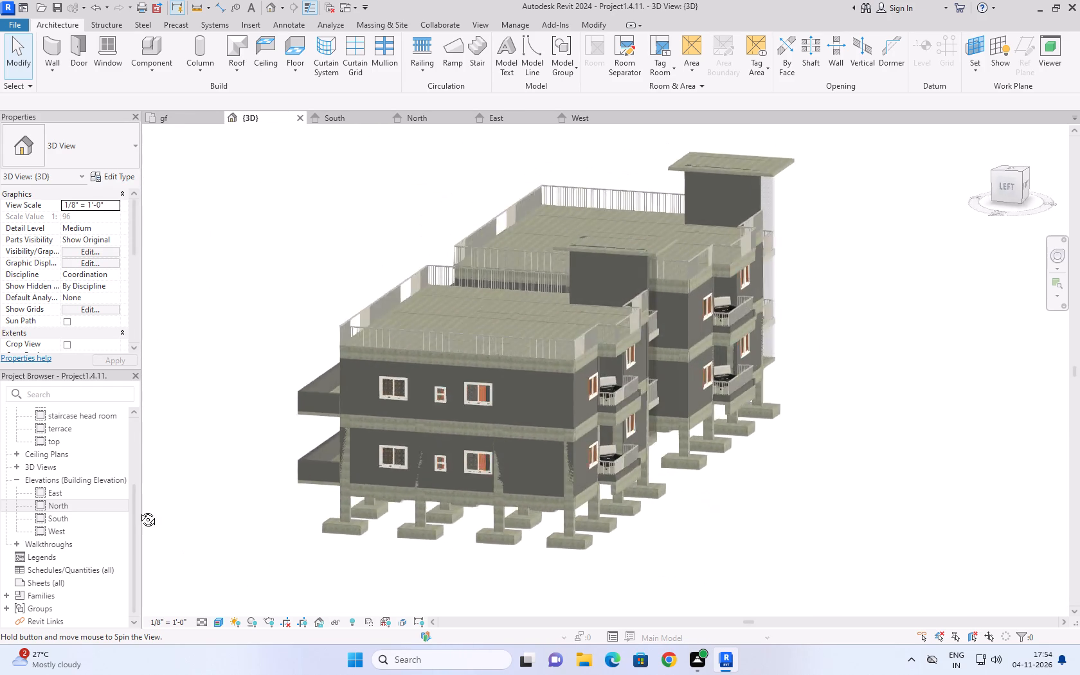
shift+middle_drag(138, 510, 78, 511)
scroll(868, 331, down, 3)
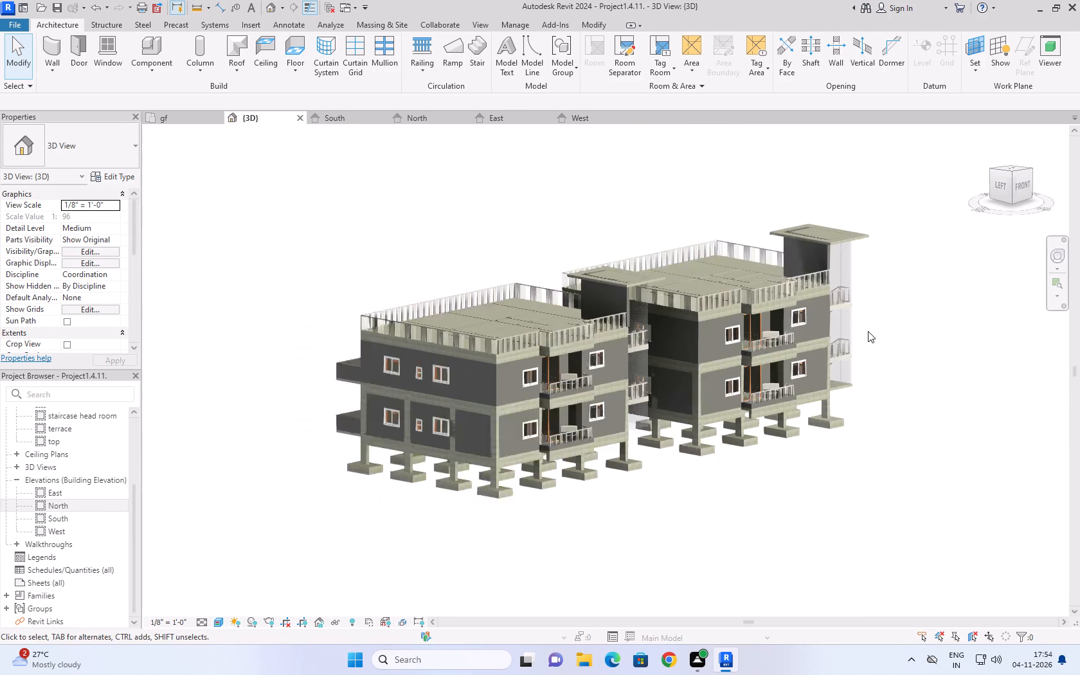
shift+middle_drag(903, 443, 836, 473)
shift+scroll(836, 473, up, 1)
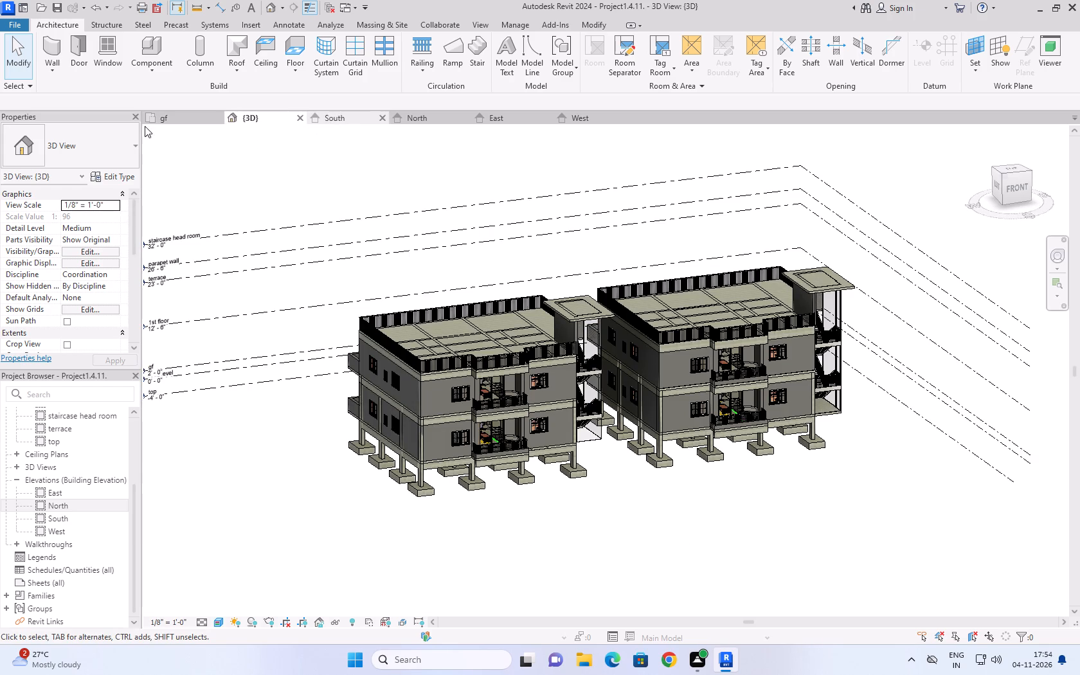
Create a perspective camera view from the gf floor plan, with the eye outside the southwest corner and the target northeast across both buildings.
click(171, 120)
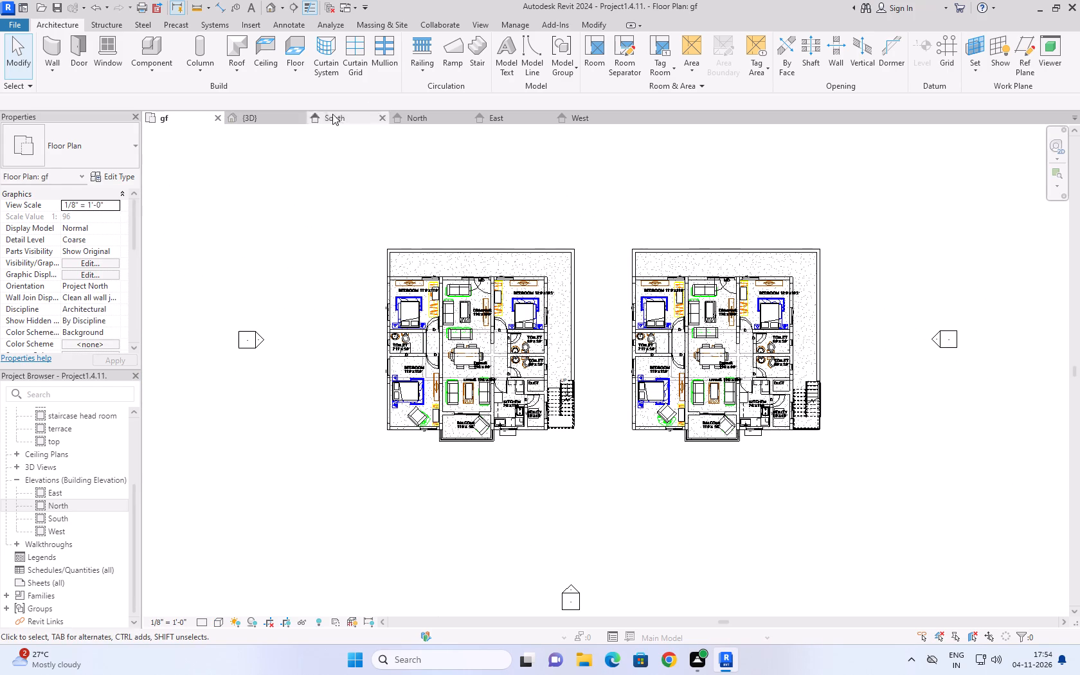
click(485, 21)
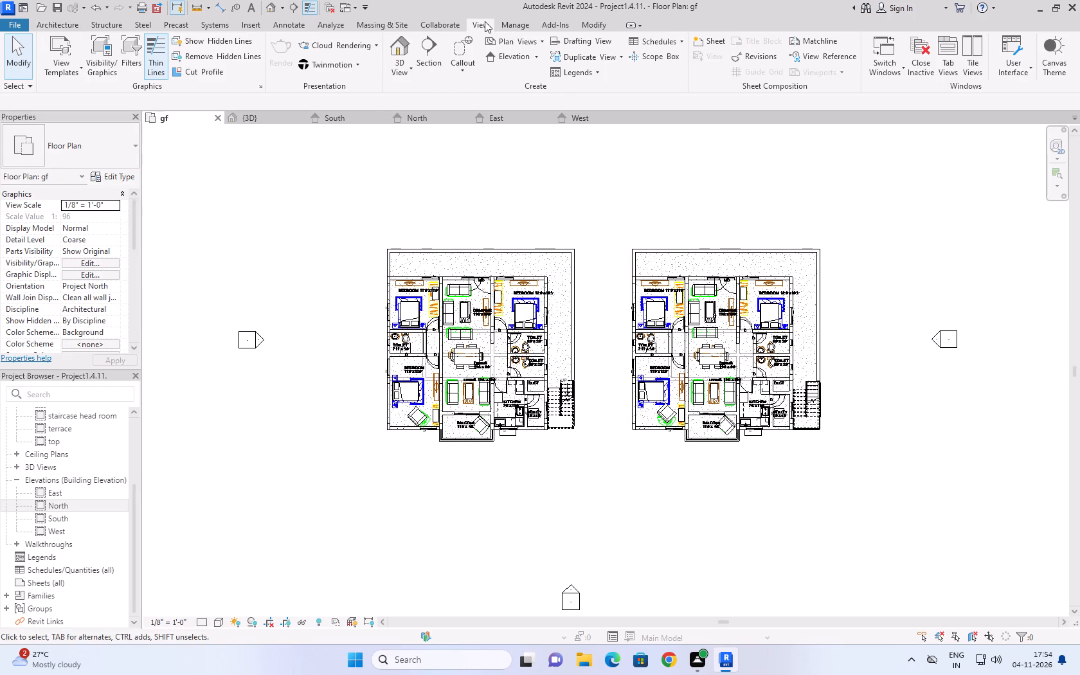
click(412, 73)
click(408, 115)
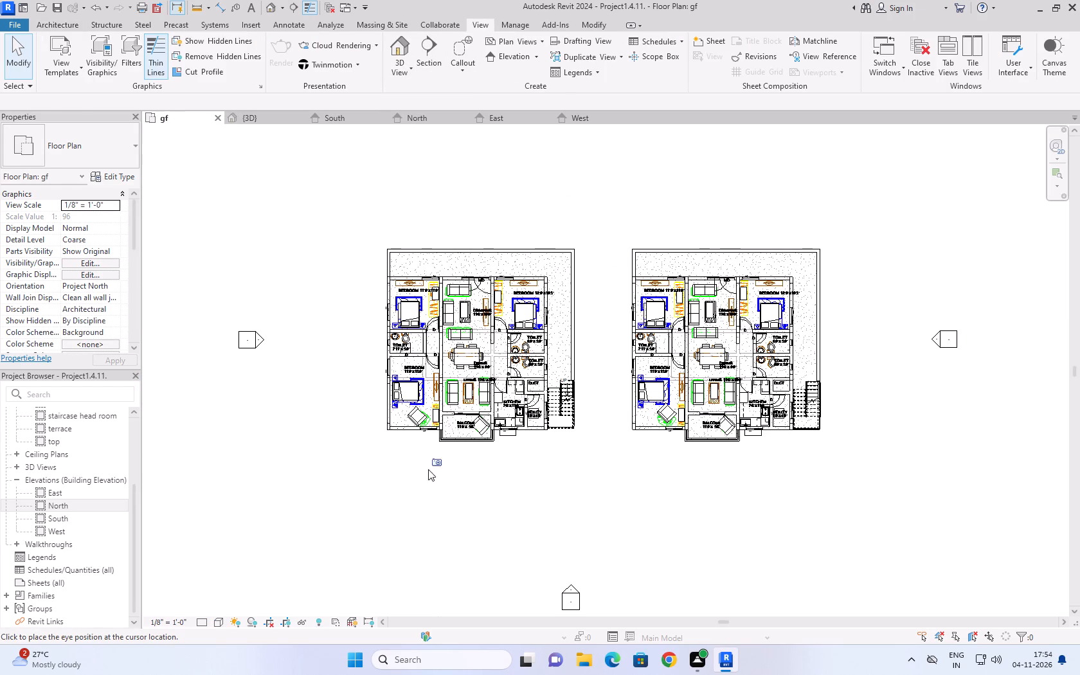
click(288, 561)
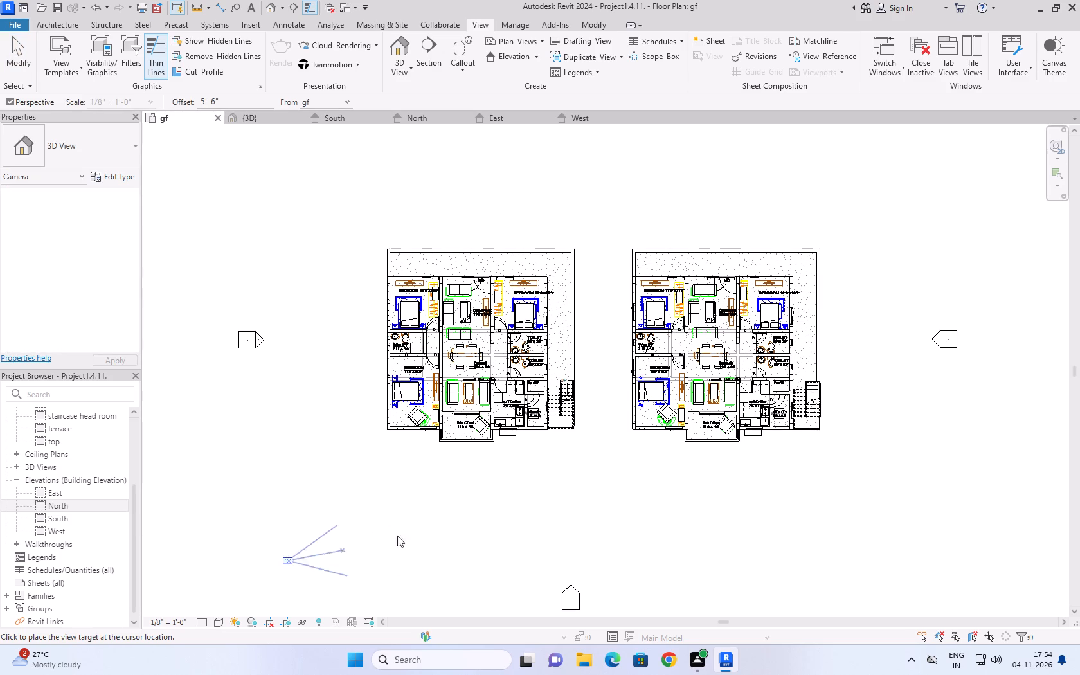
click(764, 174)
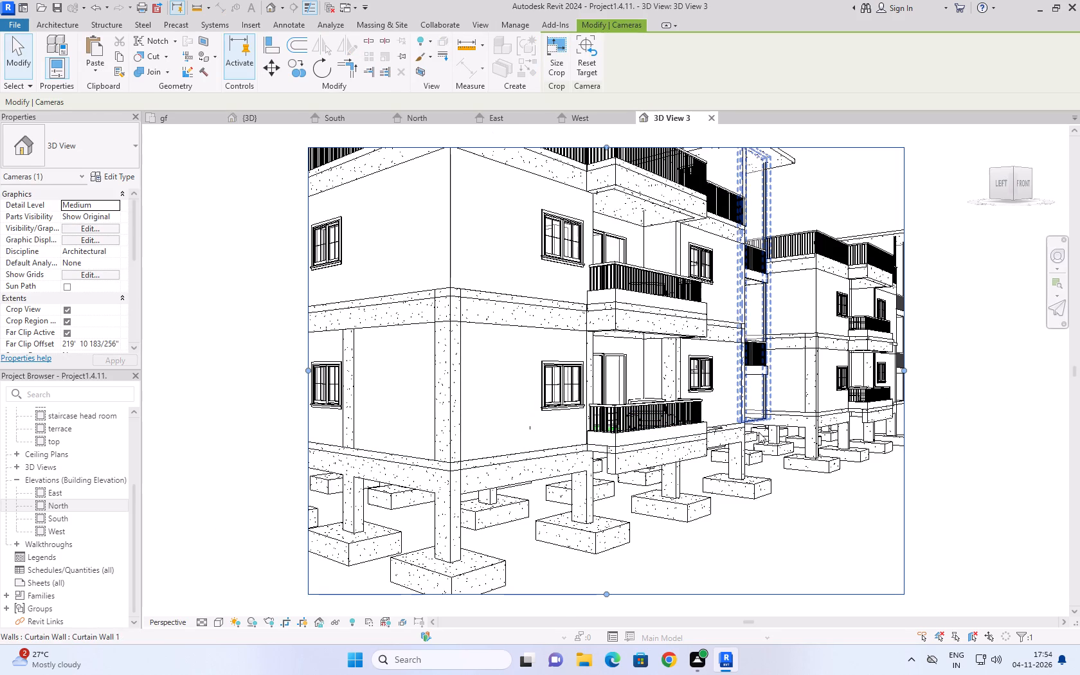
shift+right_drag(772, 361, 750, 406)
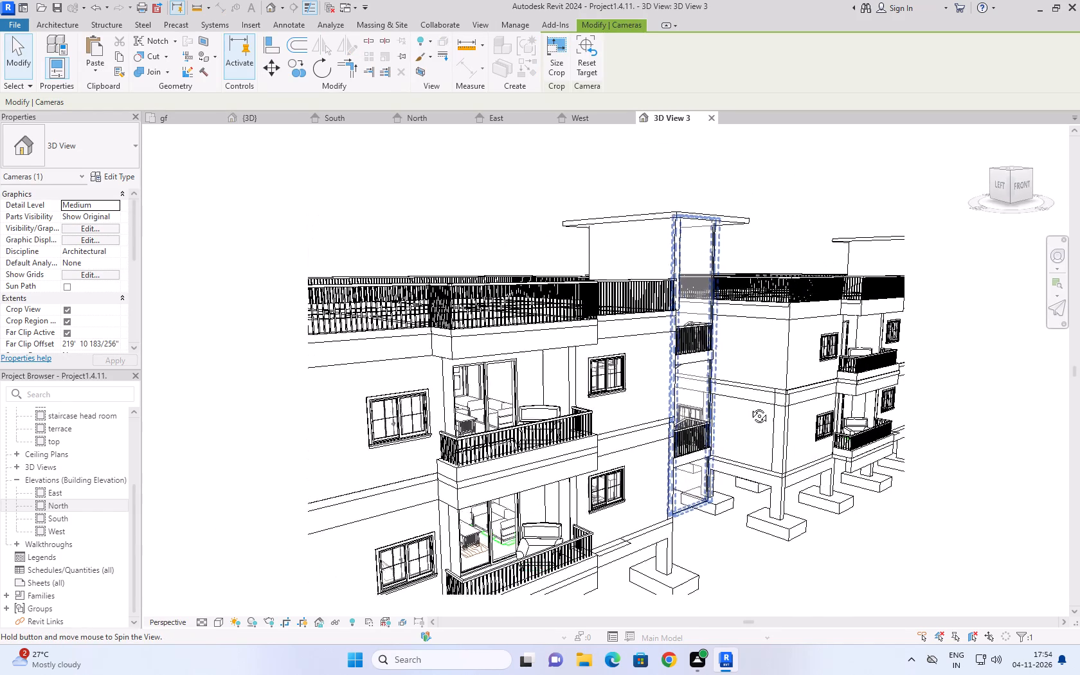
shift+right_drag(750, 406, 717, 390)
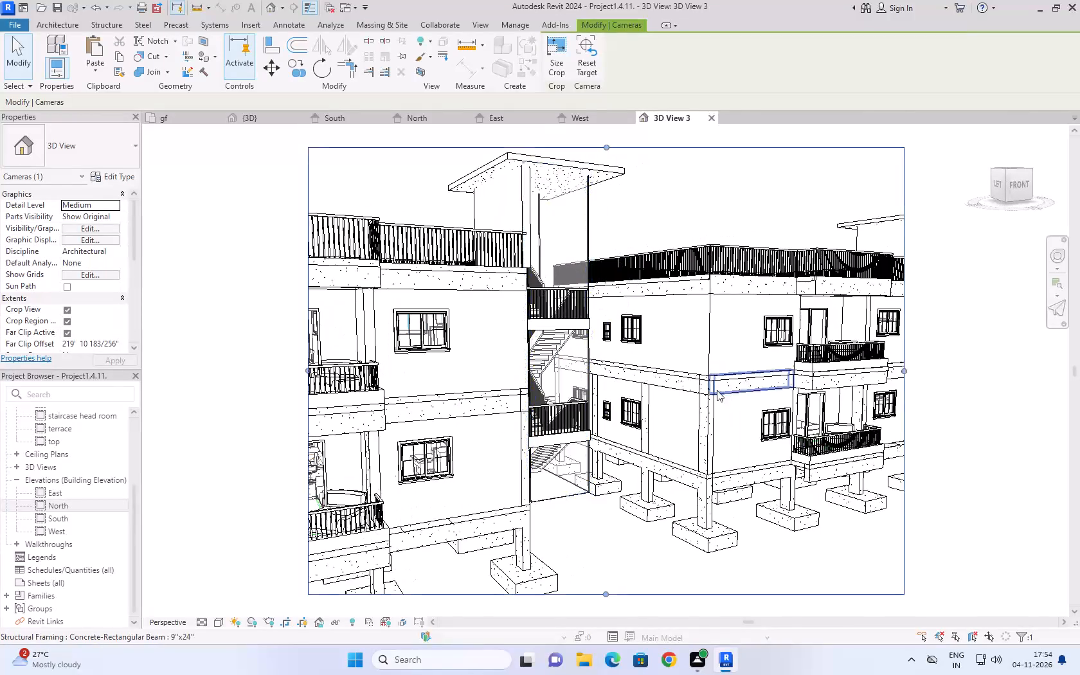
Enlarge the camera view's crop region on all four sides so both buildings fit with space around them.
scroll(717, 389, down, 7)
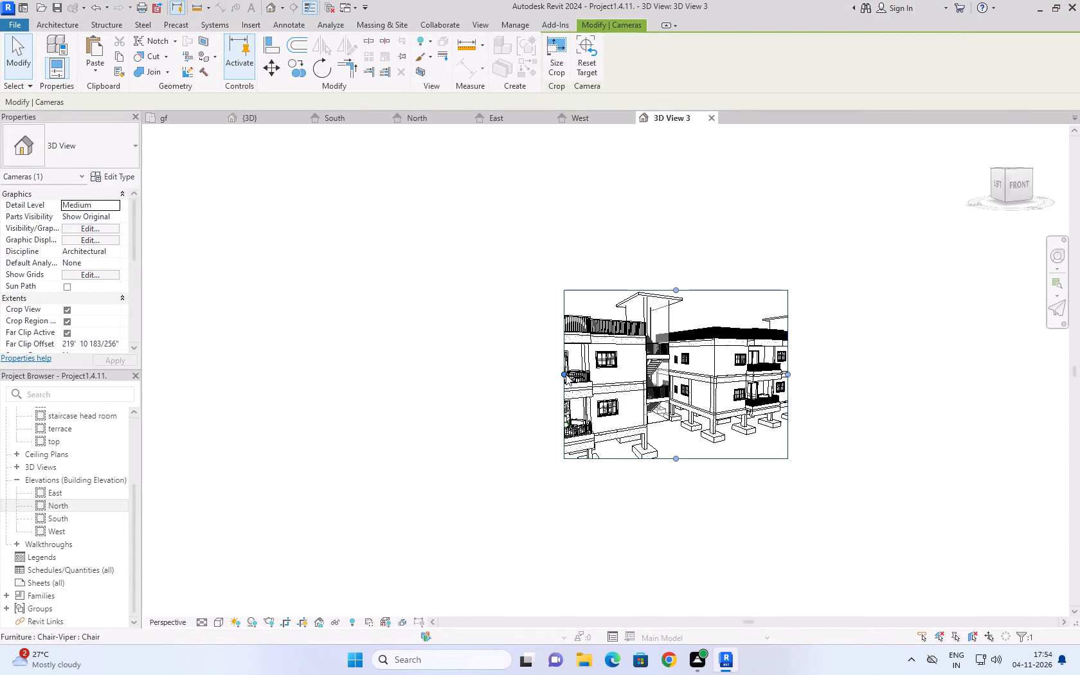
drag(565, 374, 476, 390)
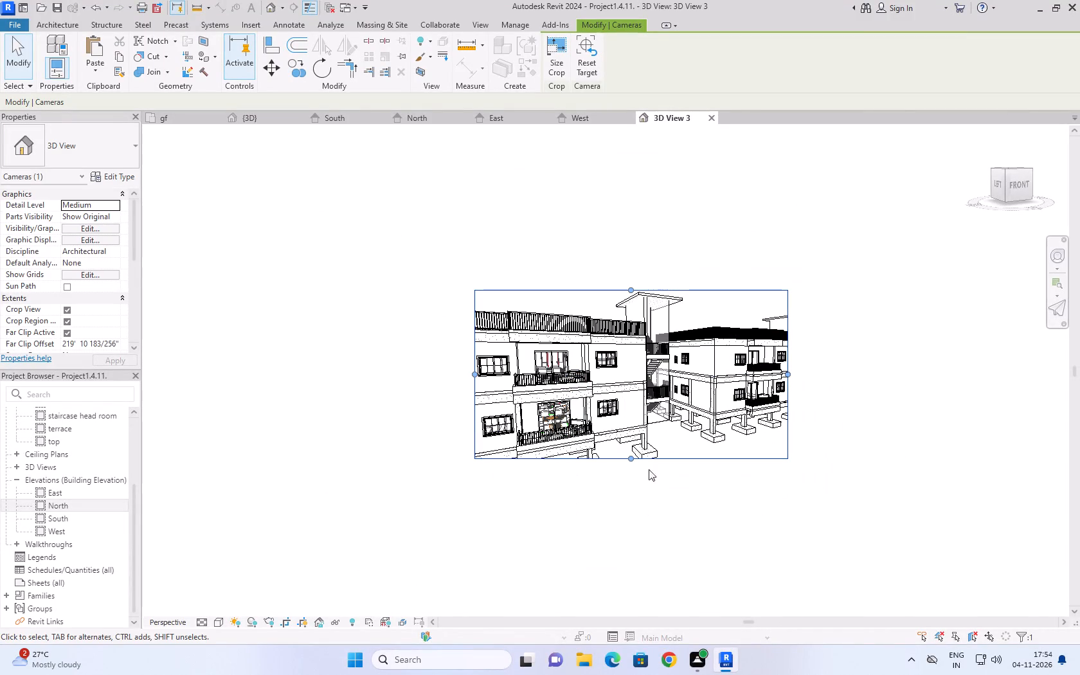
drag(626, 456, 634, 577)
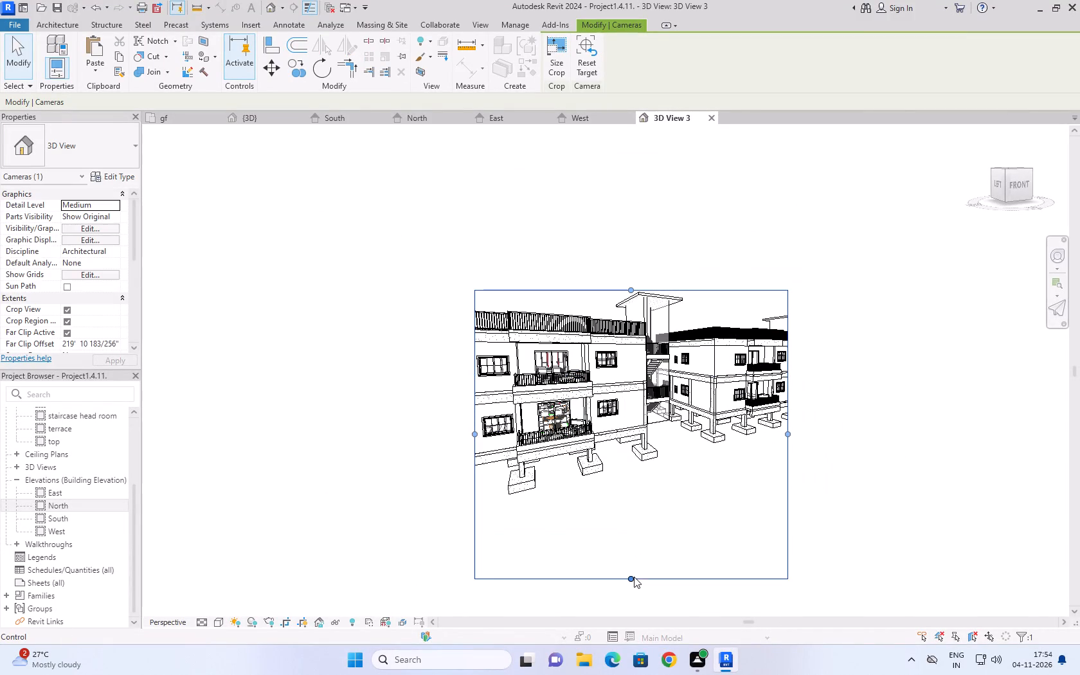
drag(633, 288, 633, 212)
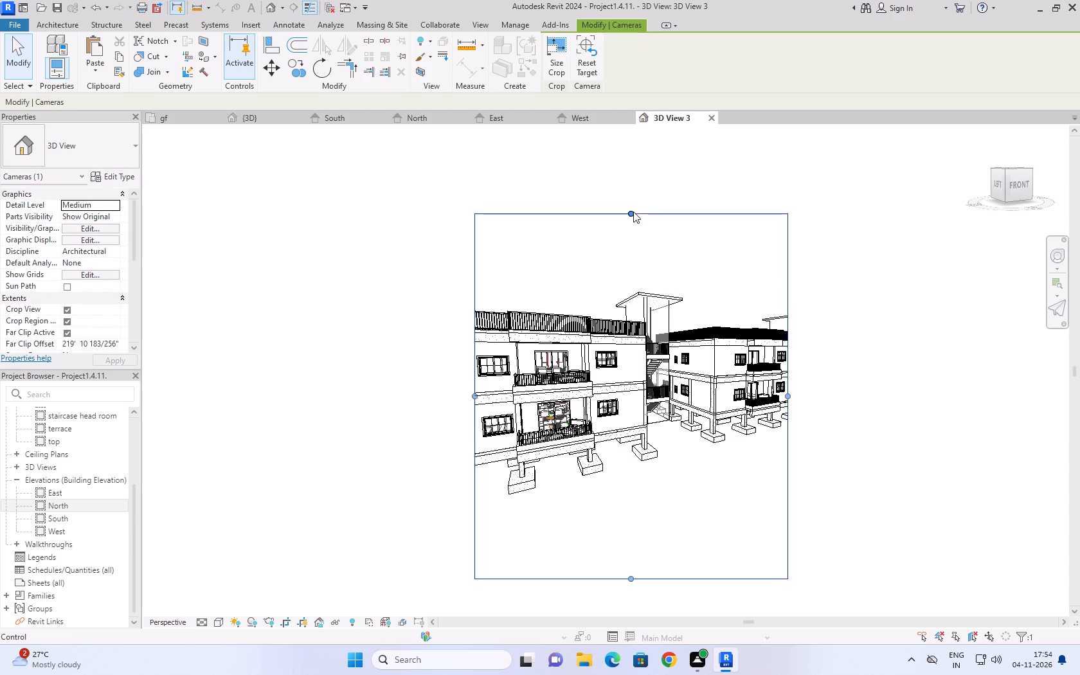
drag(790, 399, 888, 377)
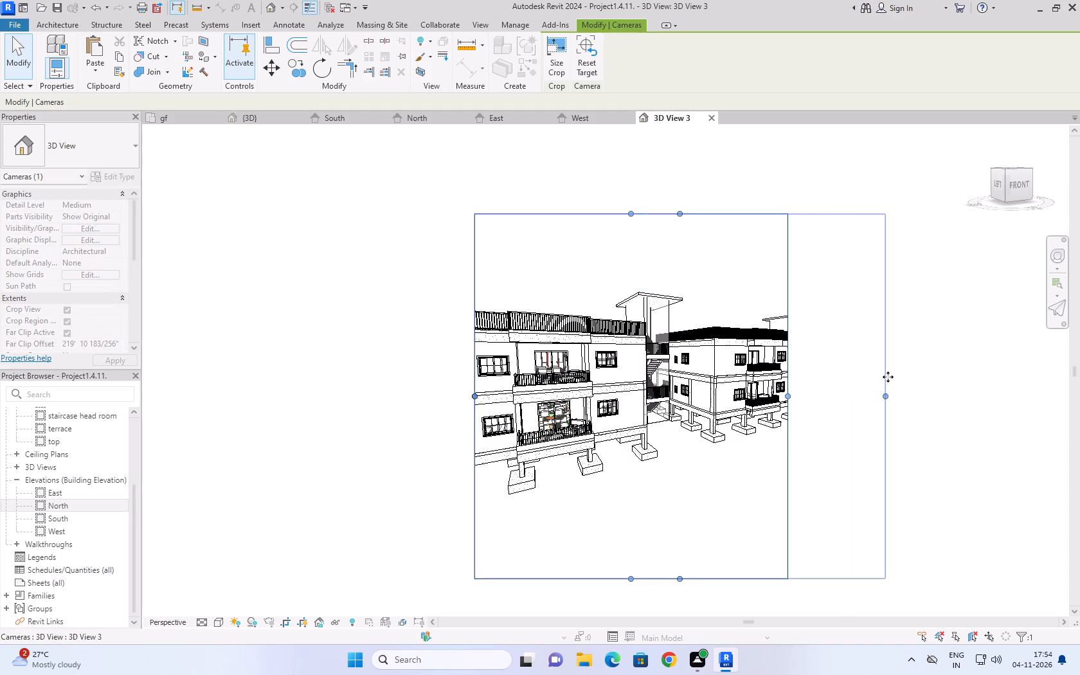
drag(474, 395, 460, 395)
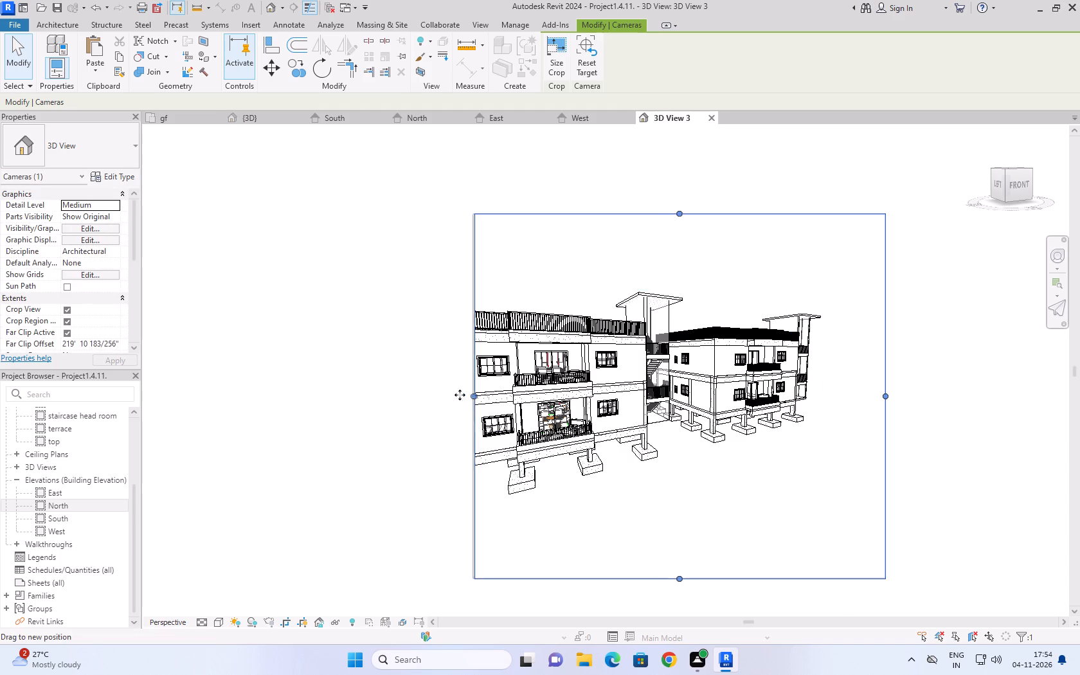
drag(460, 395, 396, 395)
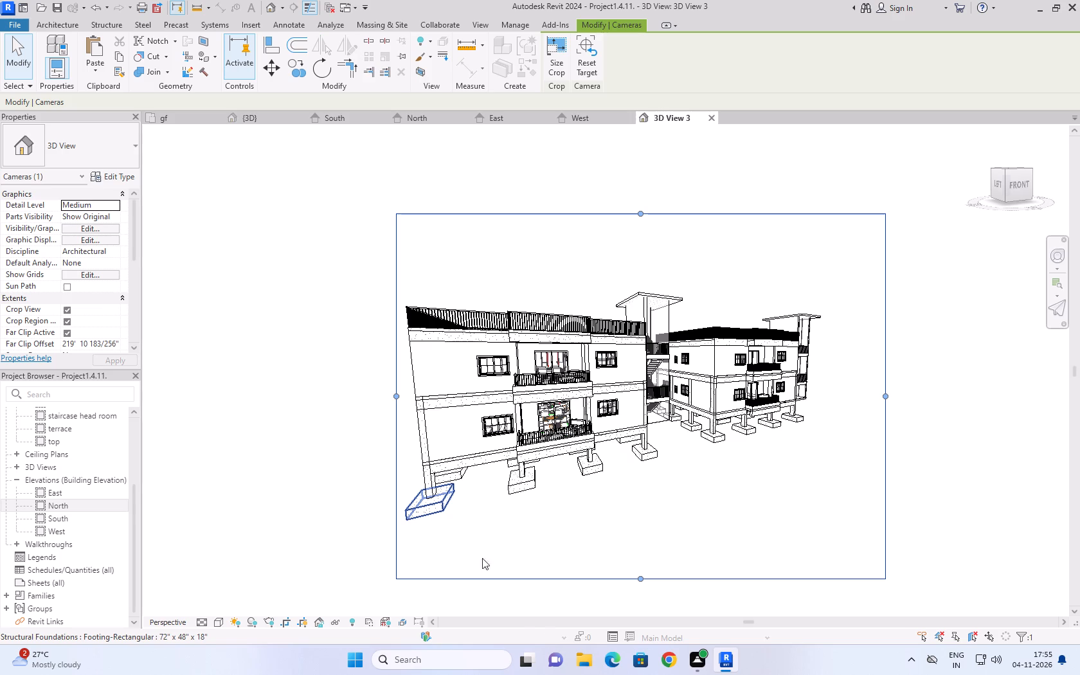
click(262, 362)
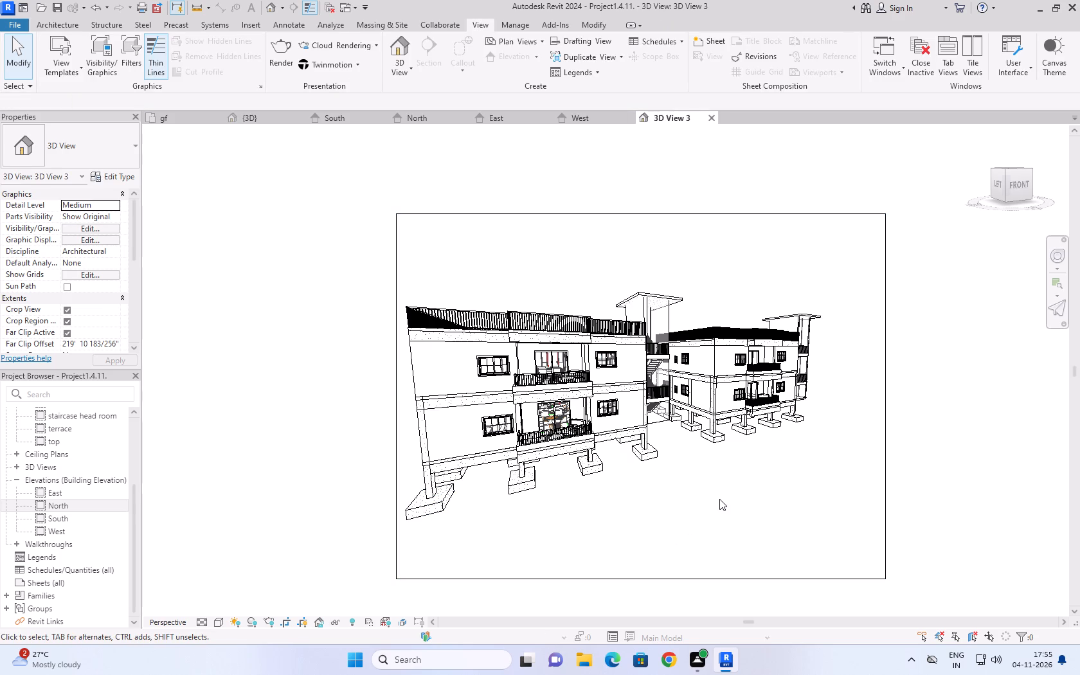
Render a raised corner view of both buildings at Draft quality, and close the rendering settings without saving the image.
shift+right_drag(719, 499, 752, 483)
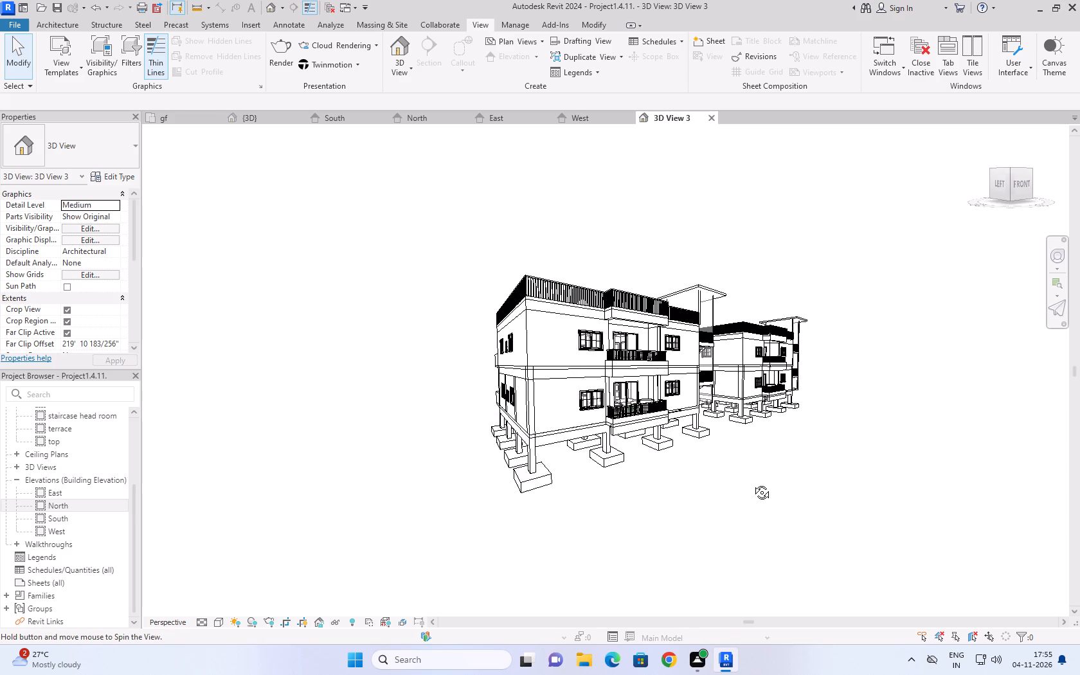
shift+right_drag(752, 483, 748, 537)
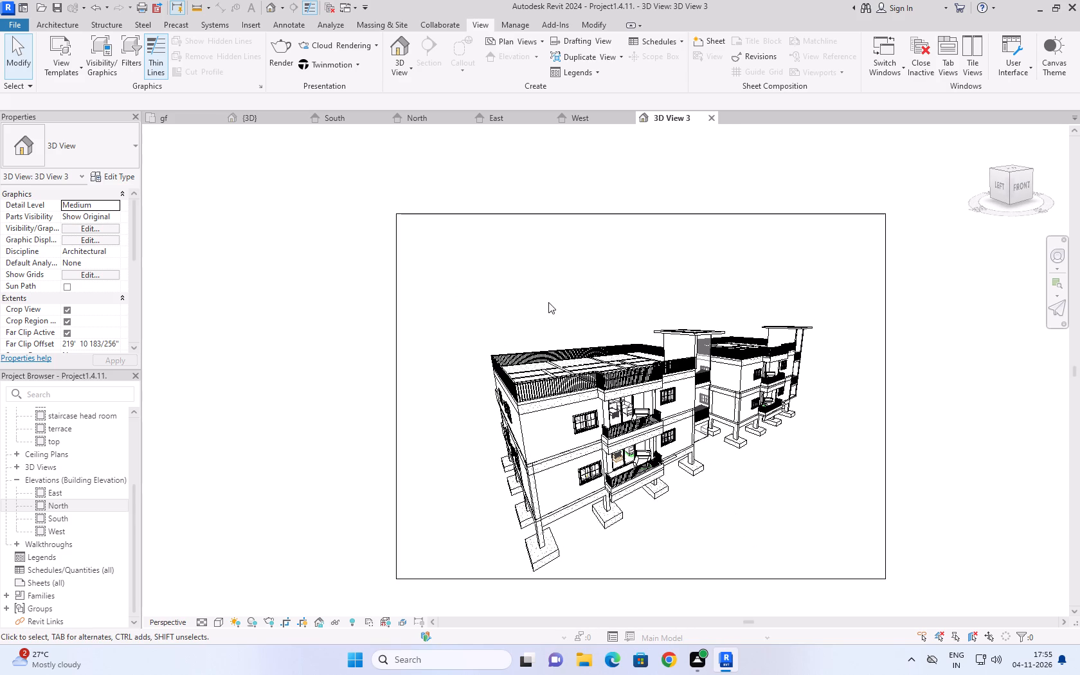
text(RR)
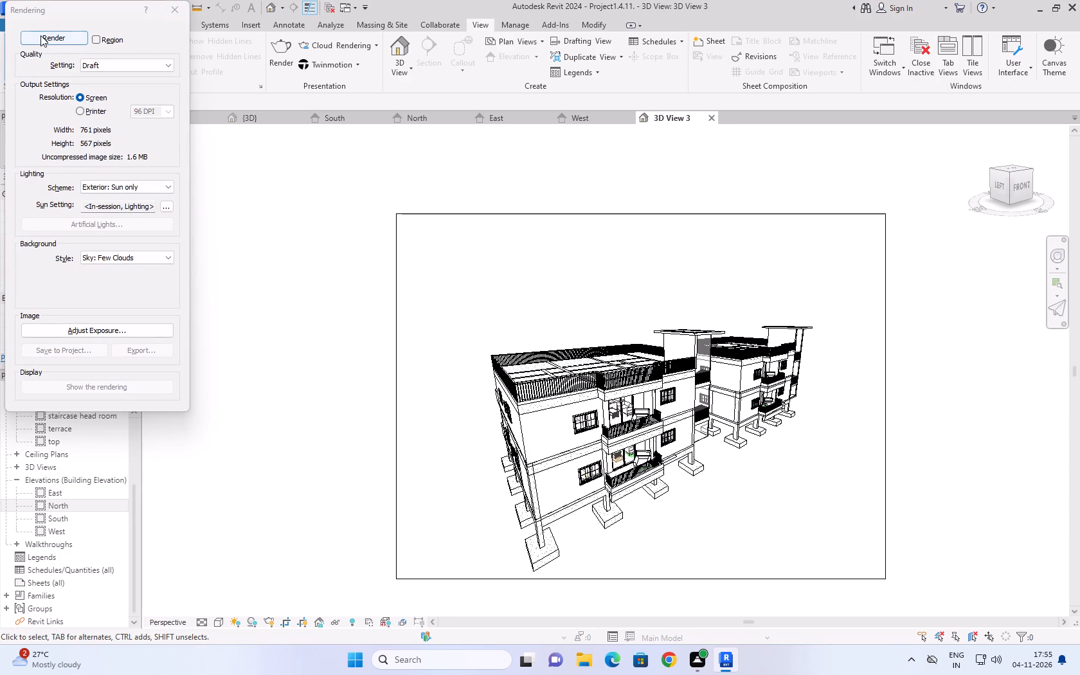
click(40, 35)
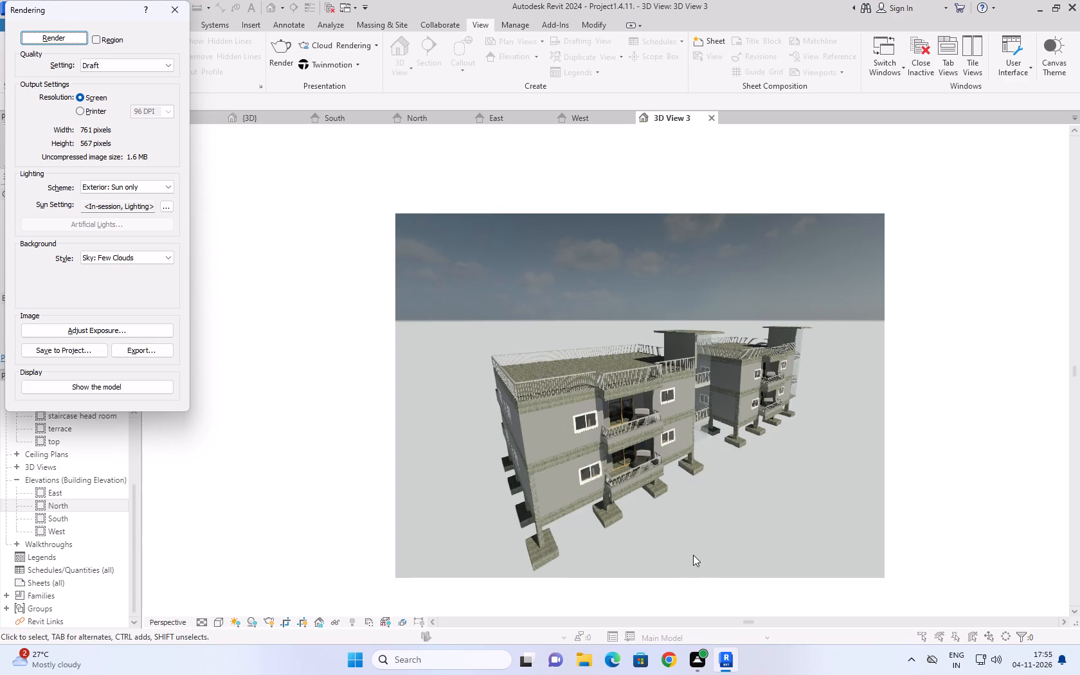
click(175, 17)
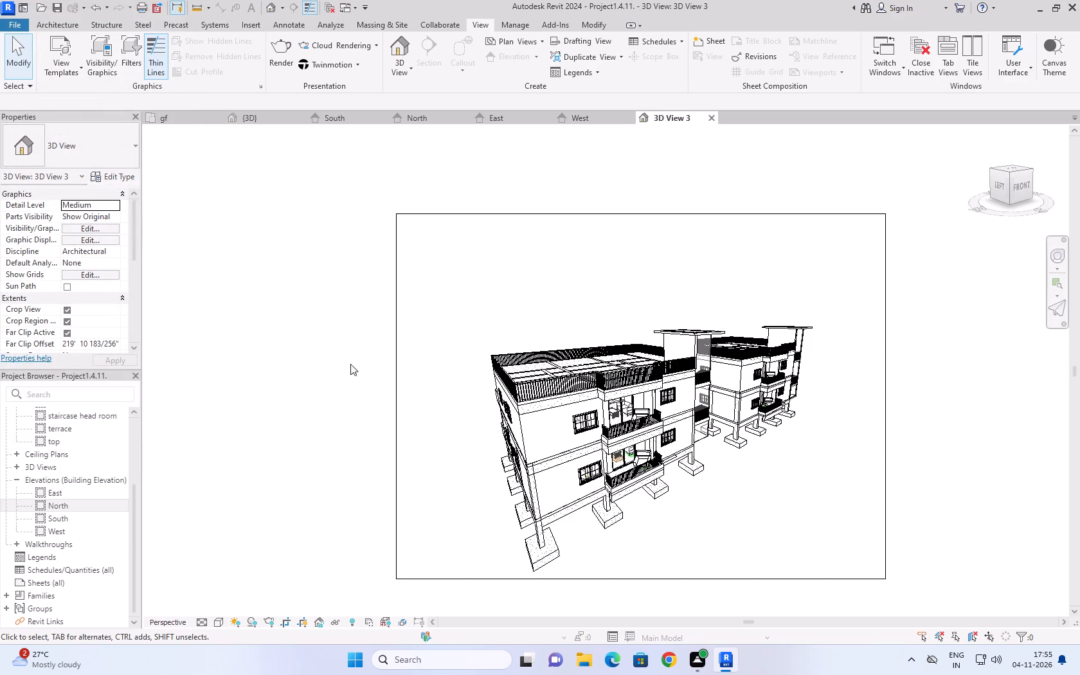
Close the camera view and the East, West and North elevation views.
click(708, 114)
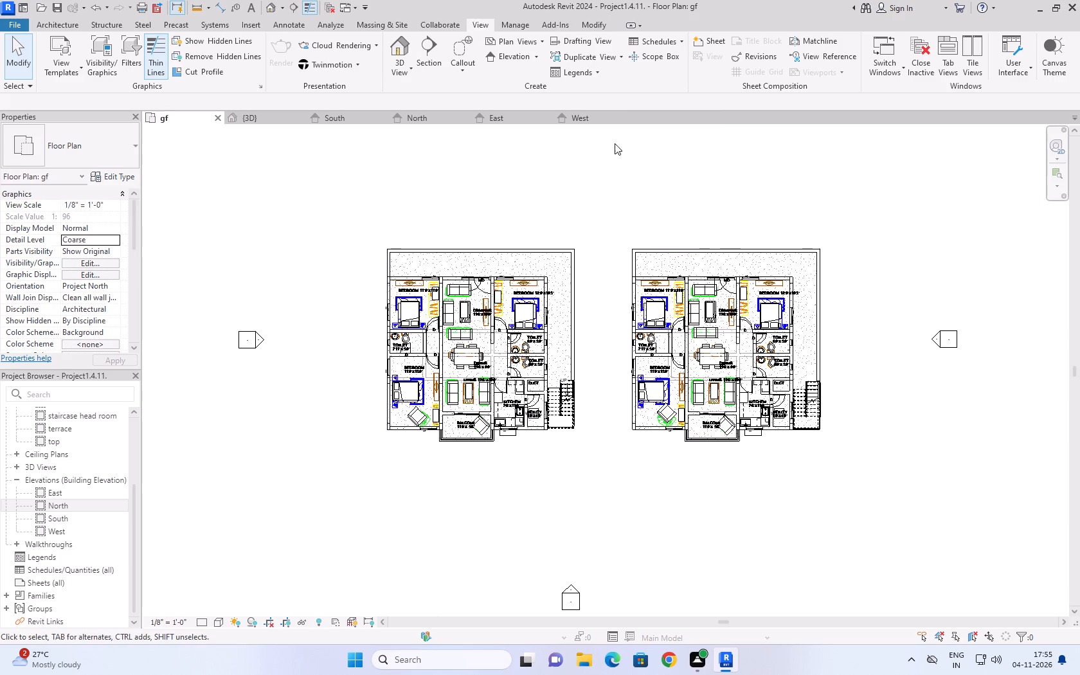
click(525, 120)
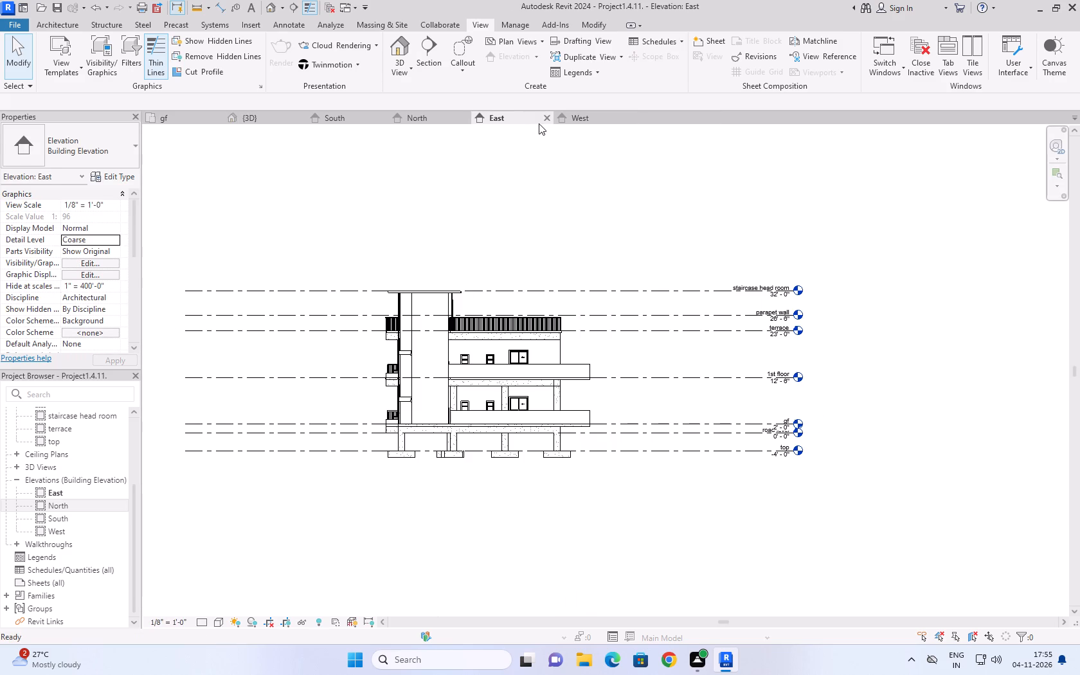
click(544, 123)
click(544, 122)
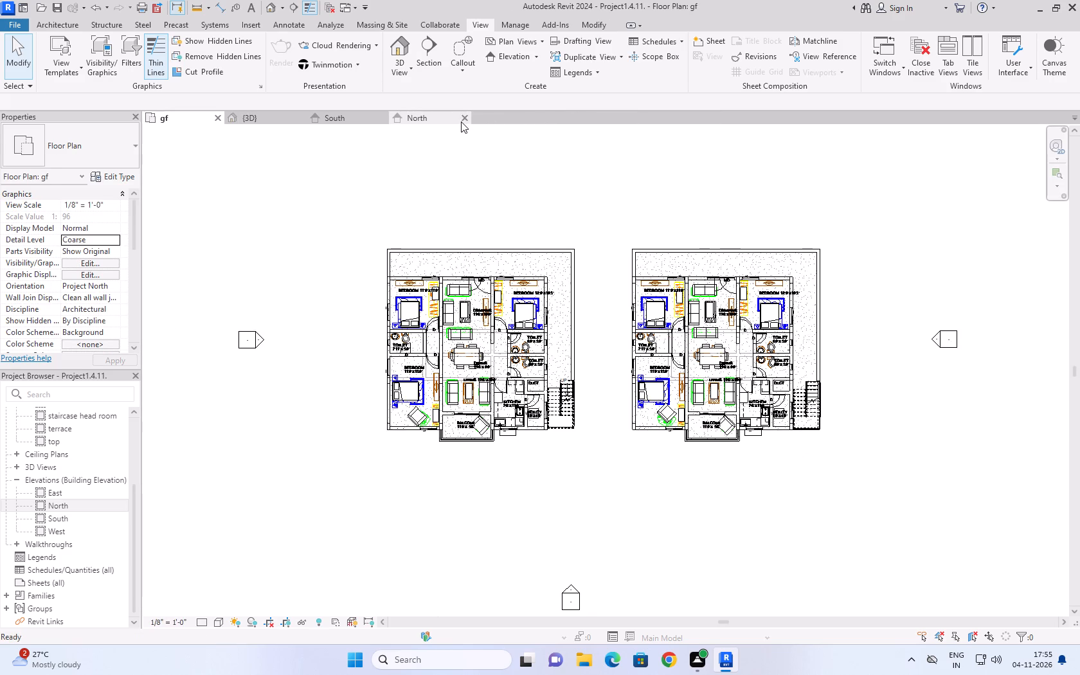
click(463, 121)
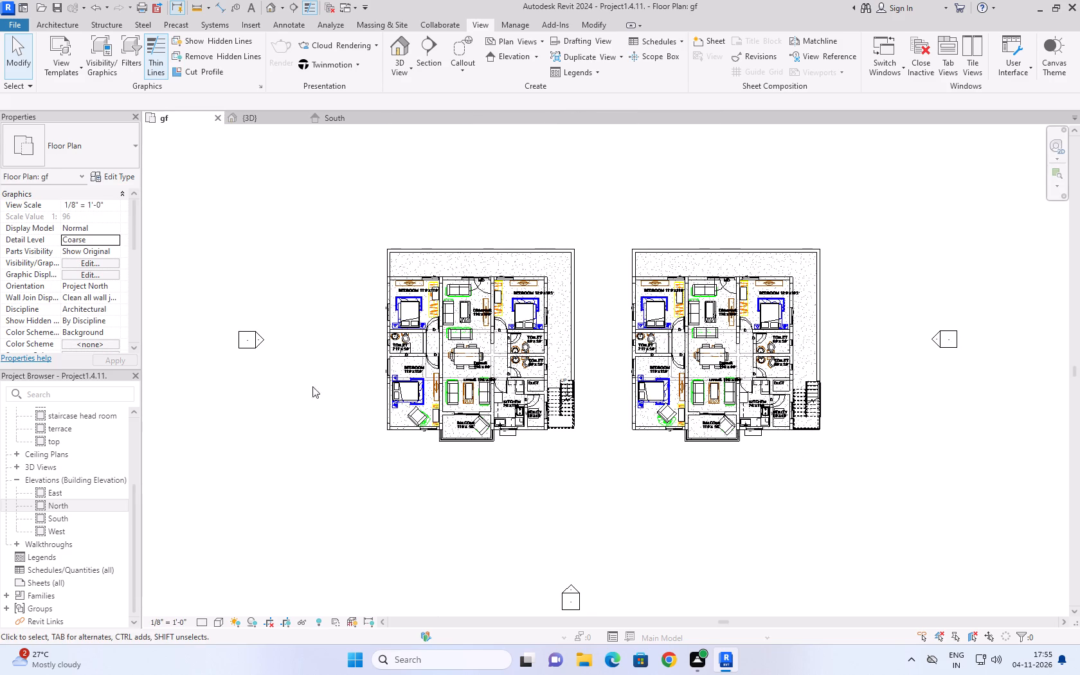
Create another perspective camera view from the gf plan, with the eye farther out to the southwest and the target northeast beyond the buildings.
click(314, 502)
click(409, 76)
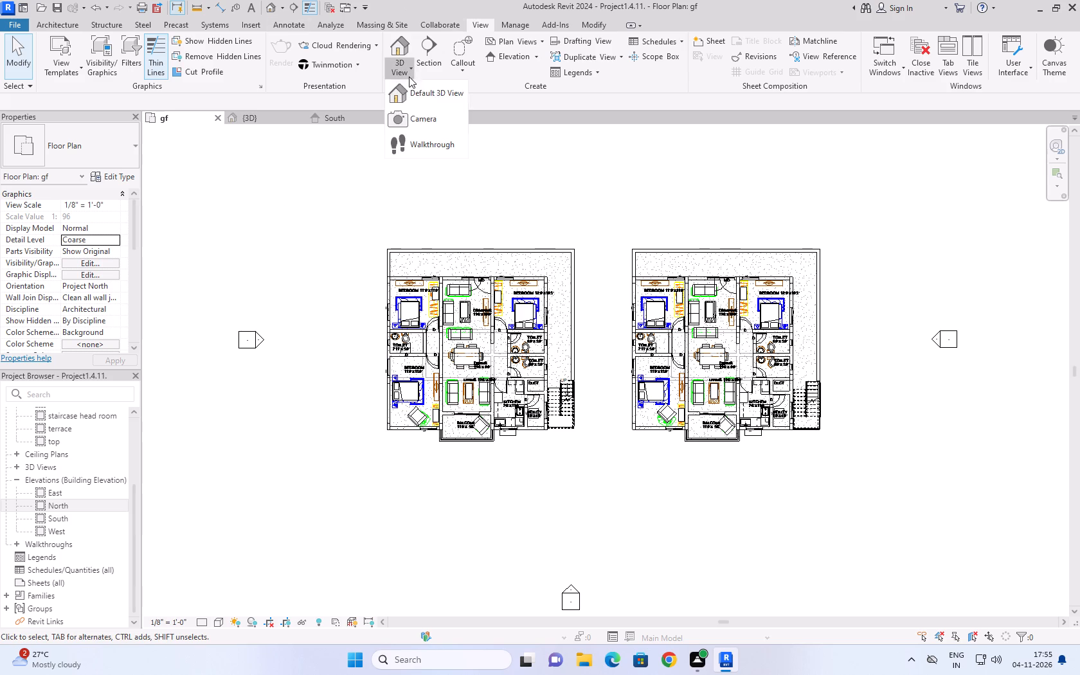
click(419, 111)
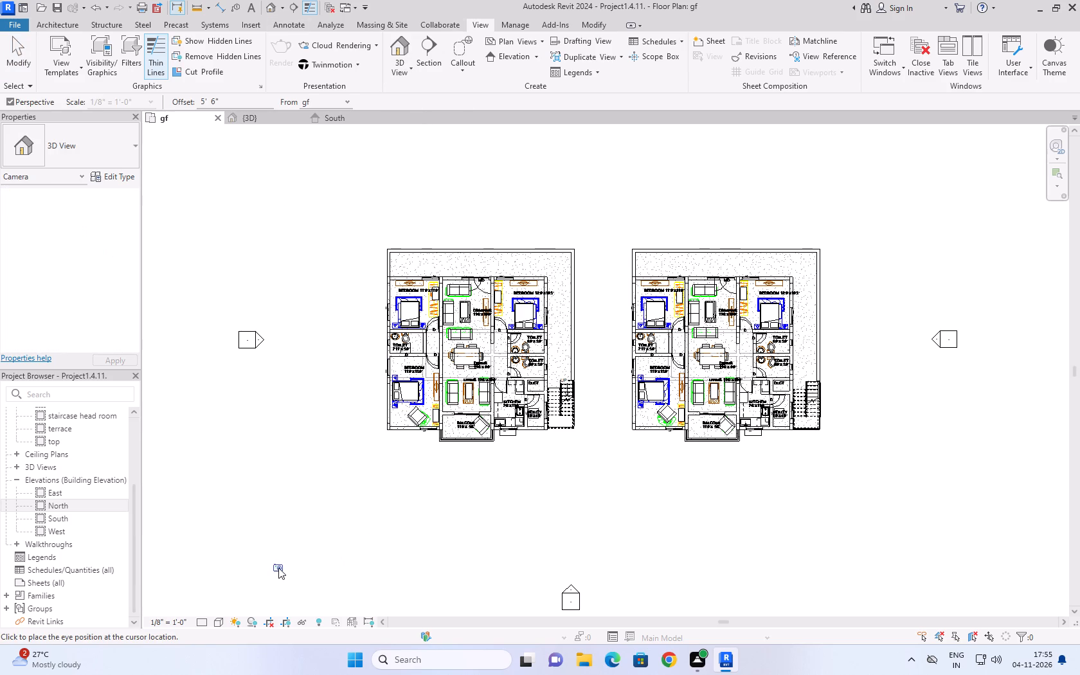
click(226, 544)
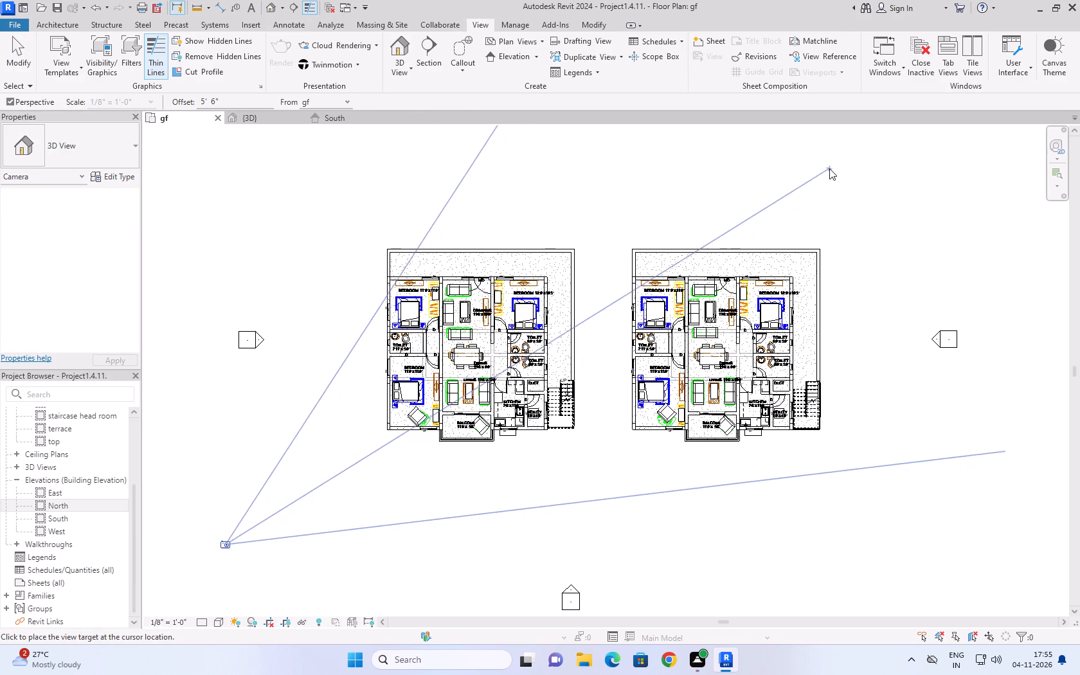
click(798, 139)
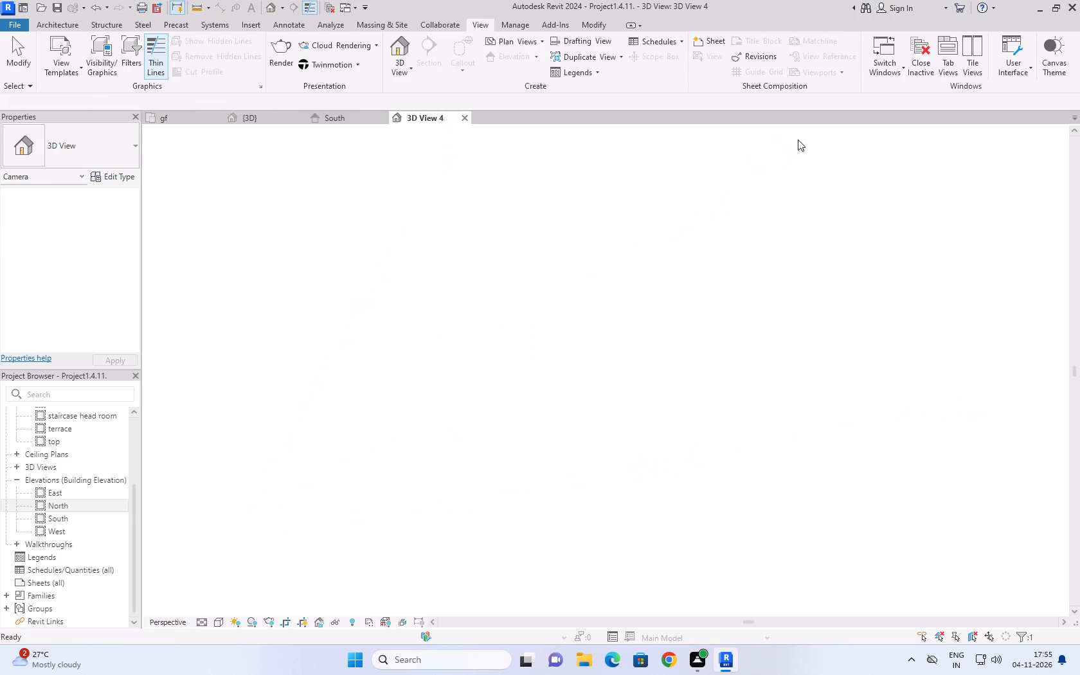
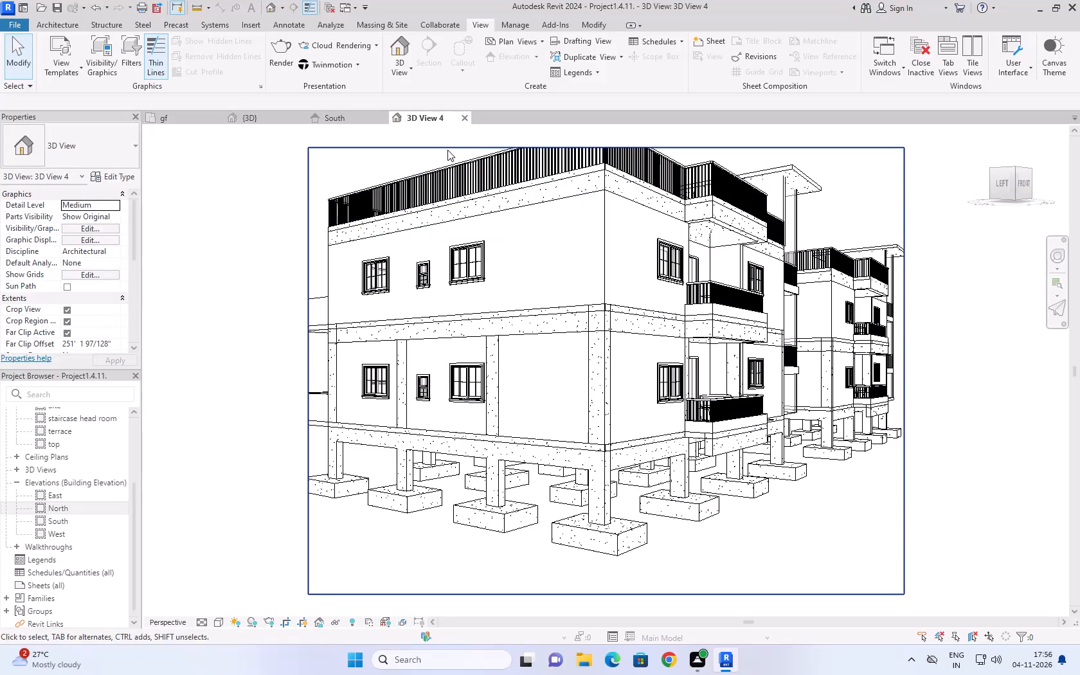
Extend the new camera view's crop region upward and out to both sides, and trim its bottom edge closer to the footings.
click(723, 147)
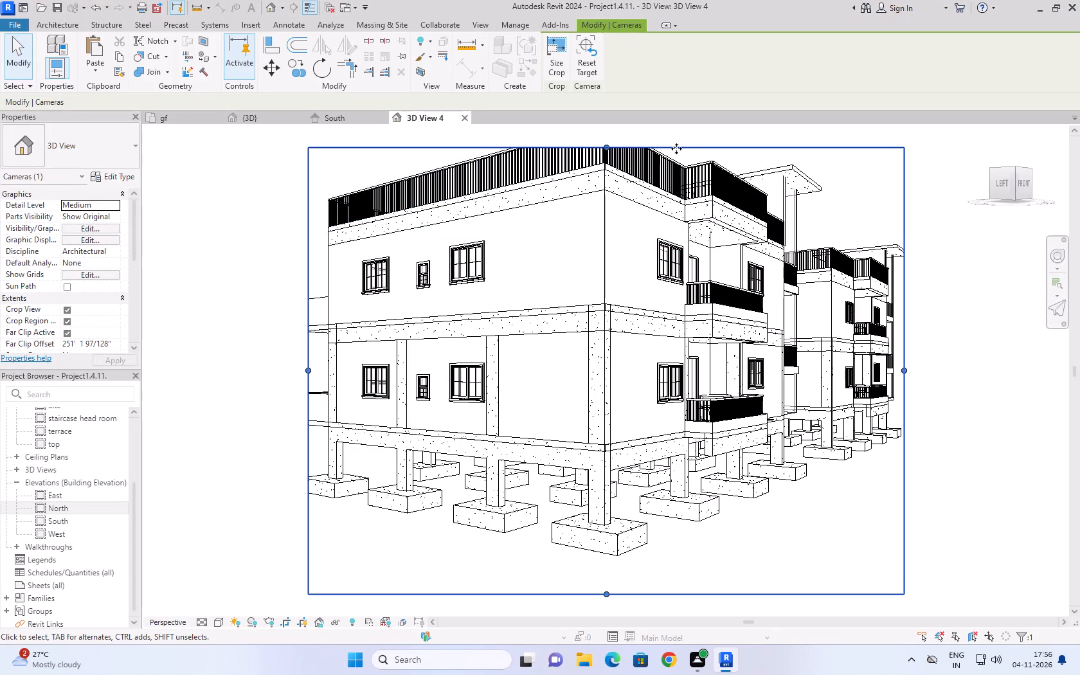
drag(607, 150, 604, 127)
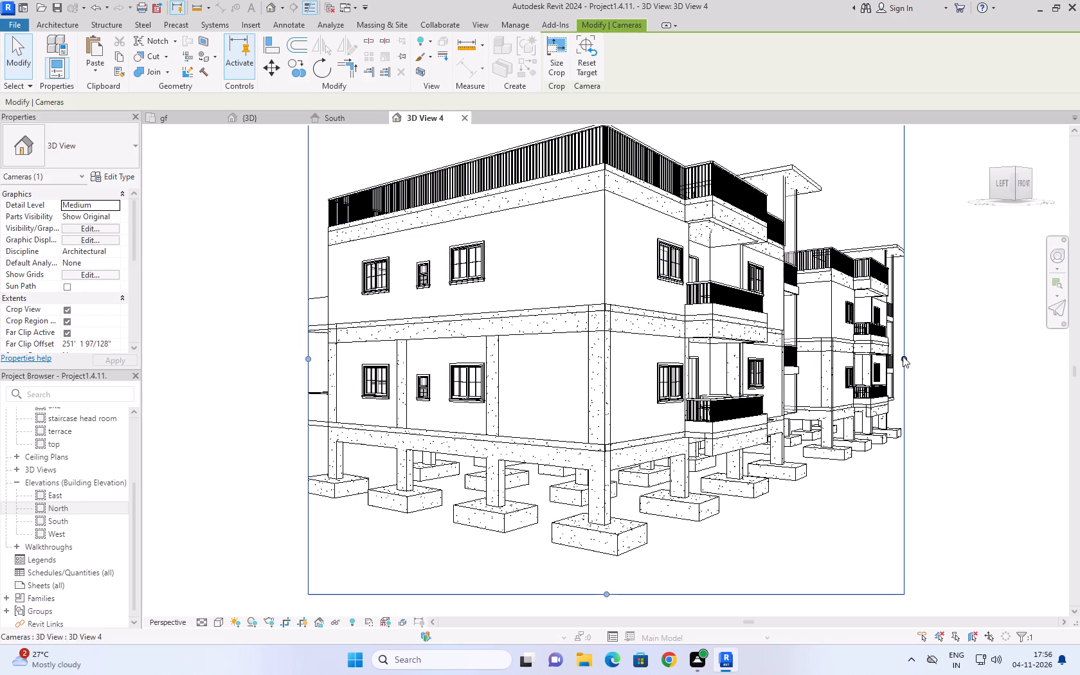
drag(903, 356, 942, 356)
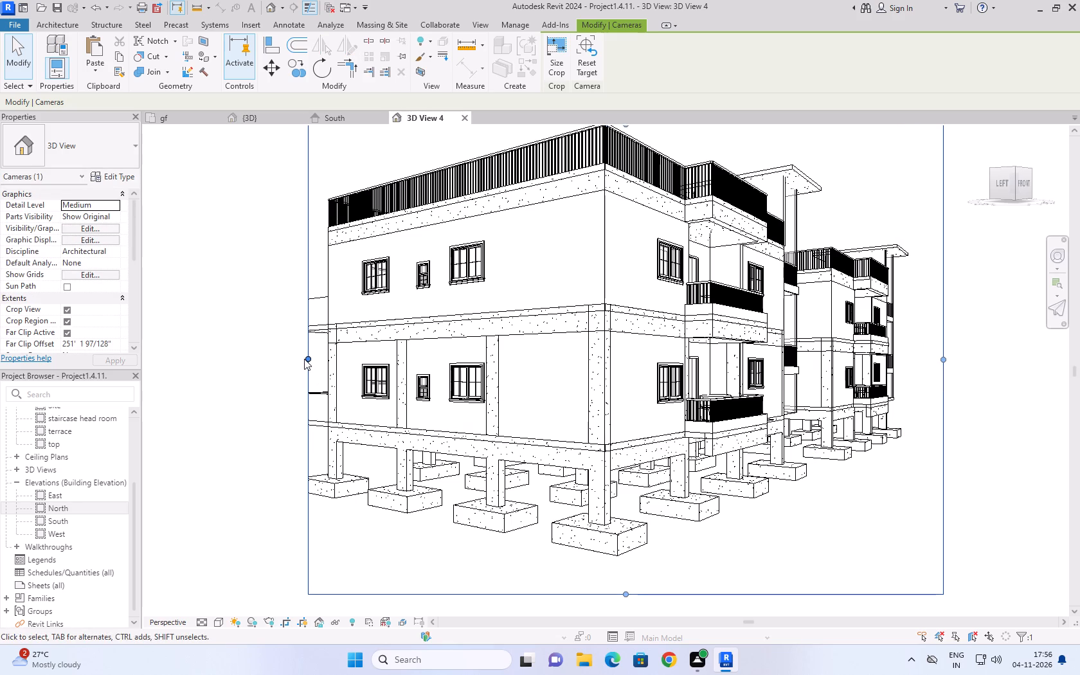
drag(304, 359, 228, 359)
click(227, 359)
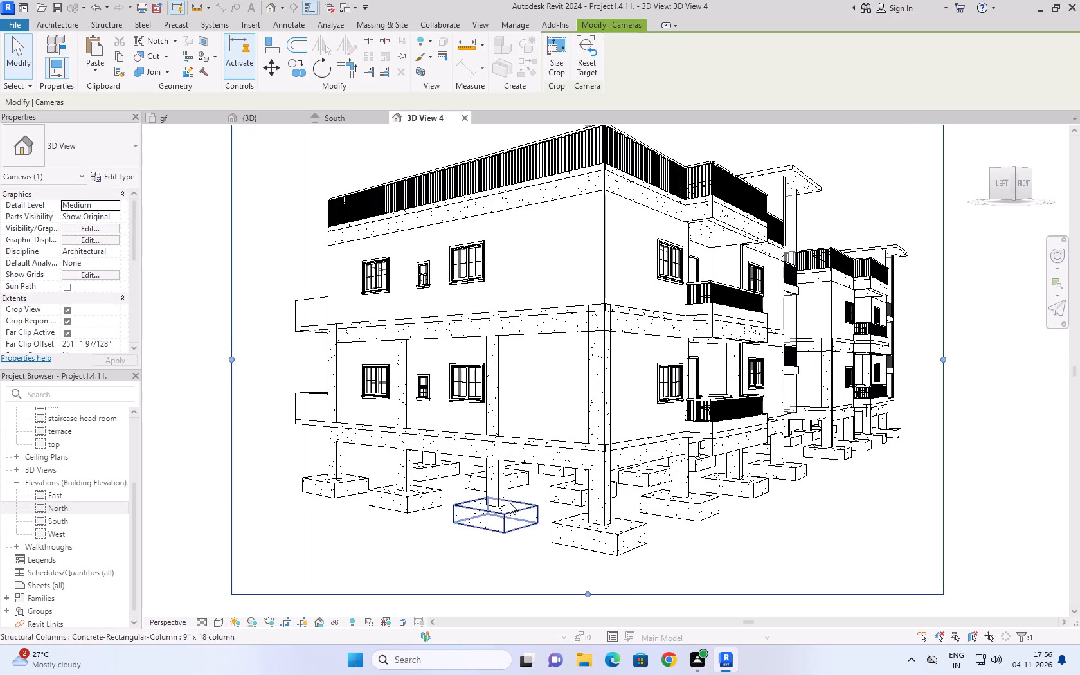
drag(588, 593, 589, 569)
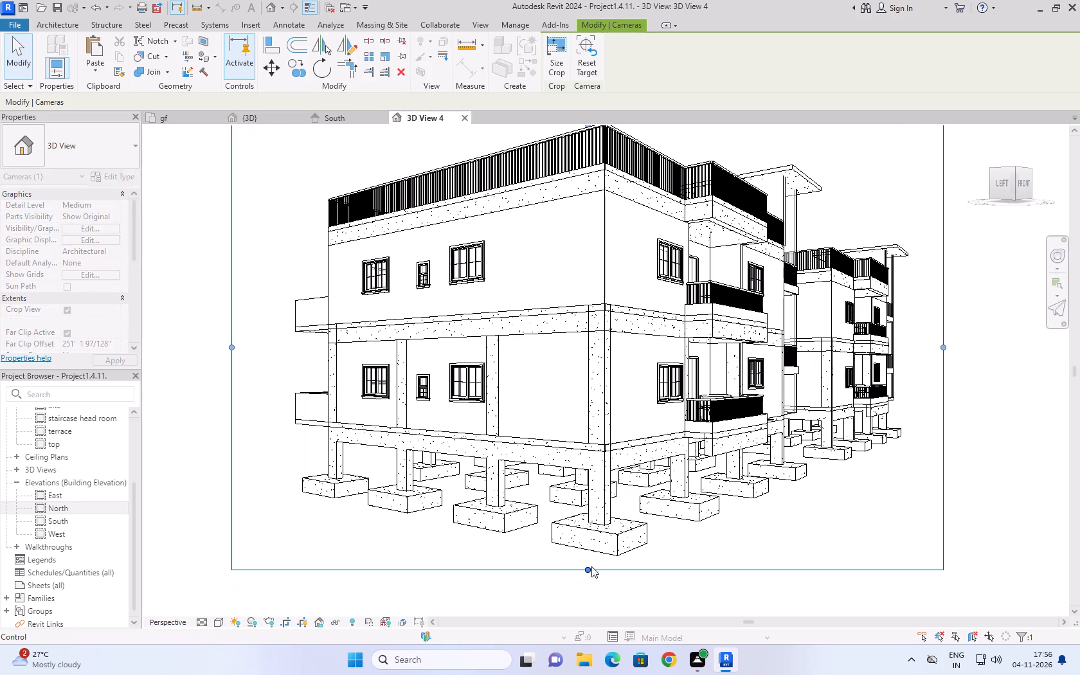
Orbit the camera to a raised corner view of both buildings and extend the crop's bottom edge below the front footings.
shift+right_drag(886, 174, 871, 223)
scroll(871, 223, down, 3)
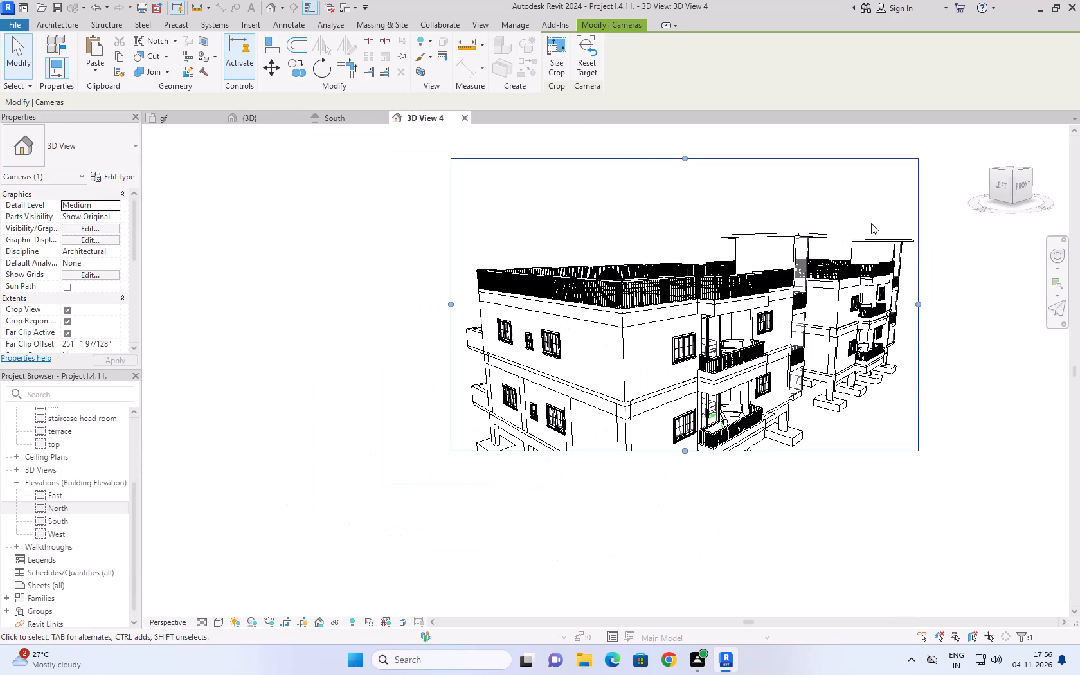
drag(682, 450, 672, 536)
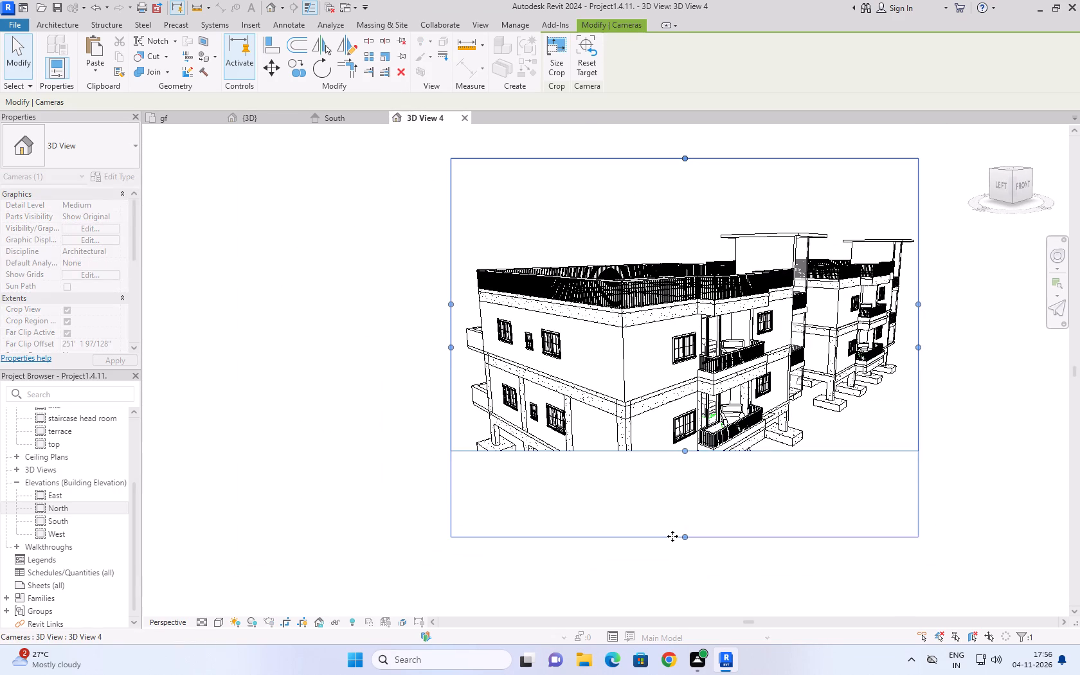
drag(683, 534, 683, 582)
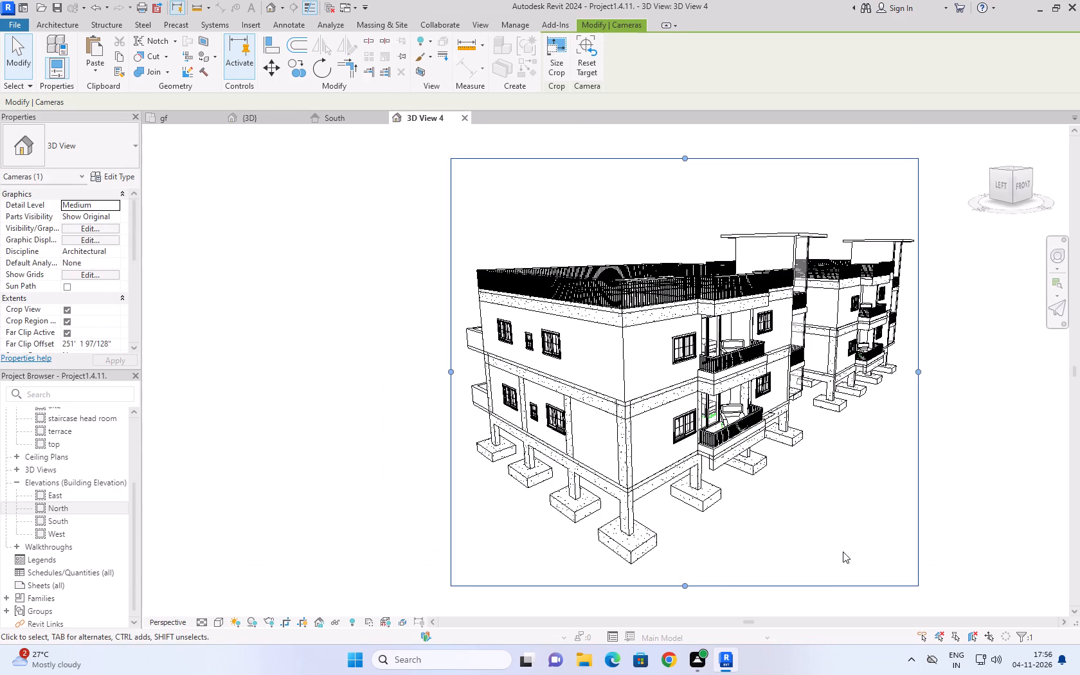
shift+right_click(848, 527)
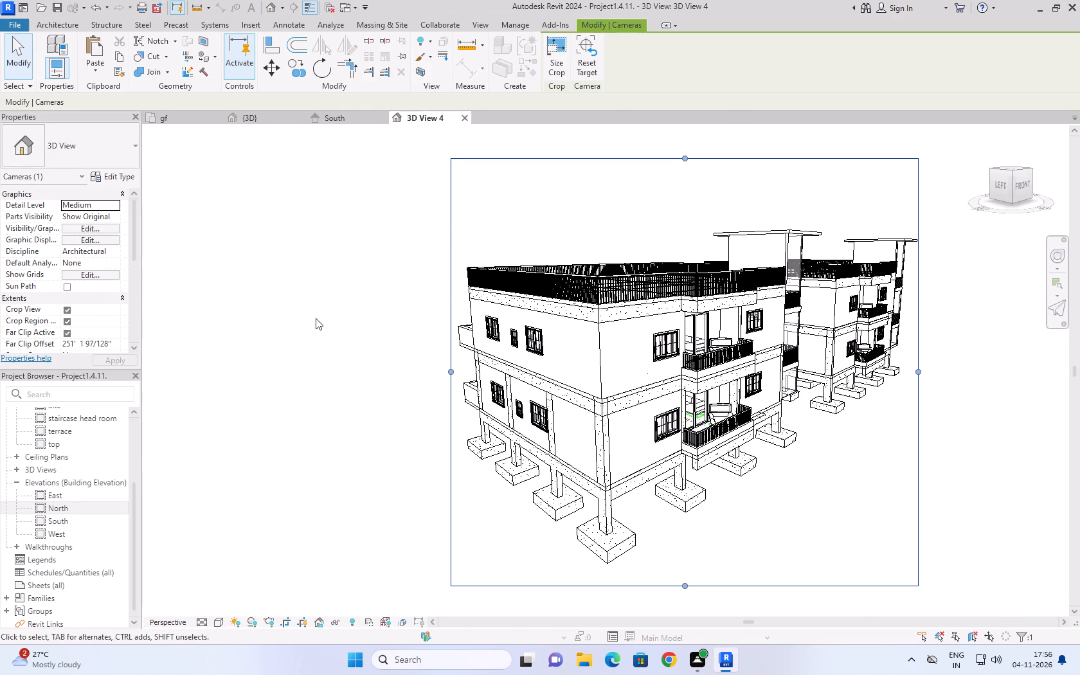
click(289, 318)
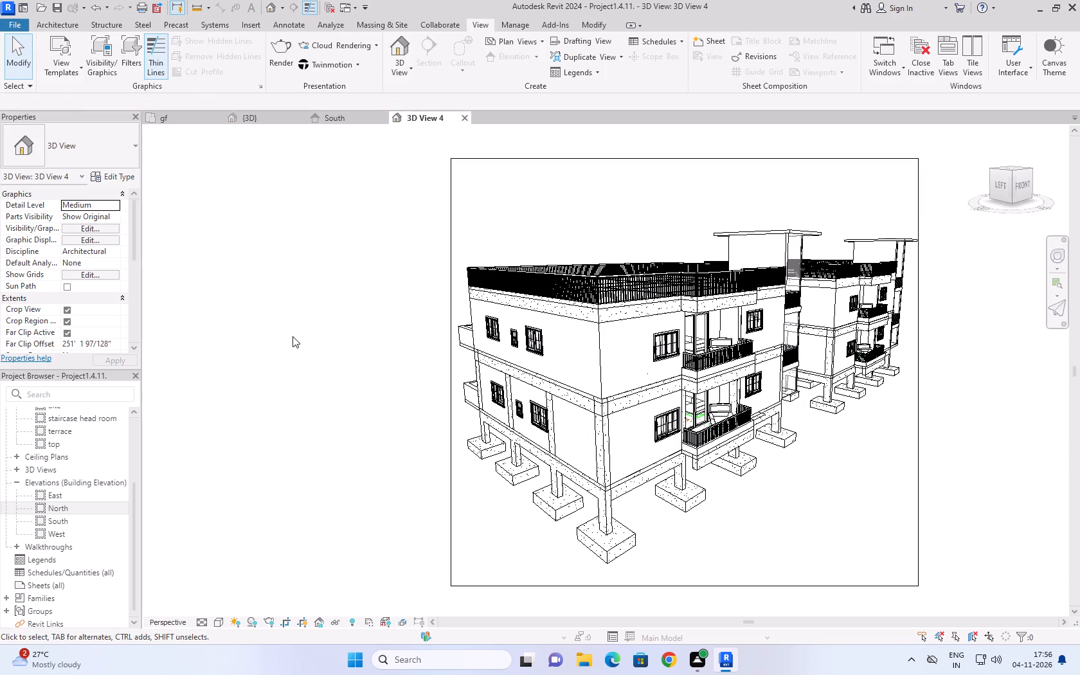
Render the raised corner view at Medium quality with printer resolution of 300 DPI, moving the progress window clear of the image.
key(r)
key(r)
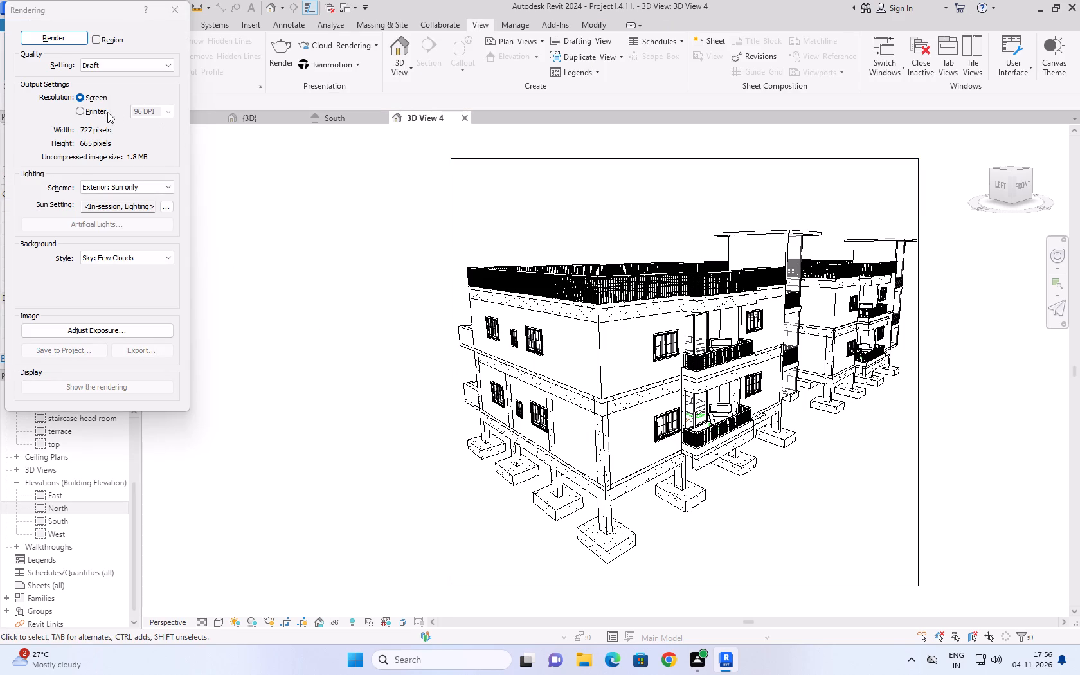
click(95, 110)
click(172, 114)
click(165, 143)
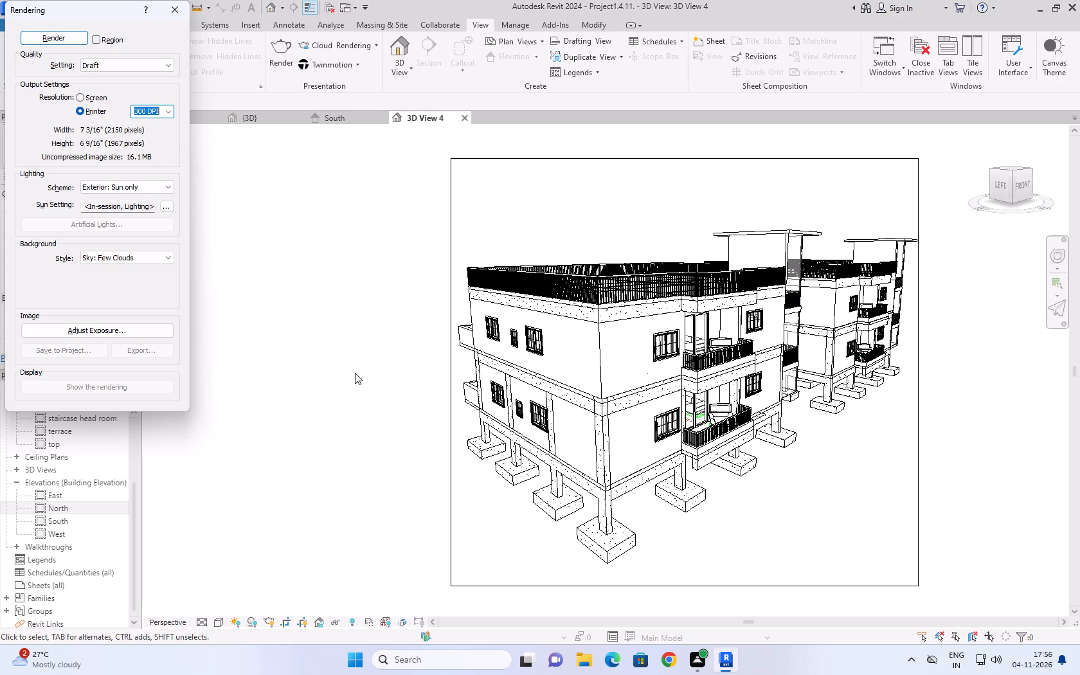
click(101, 63)
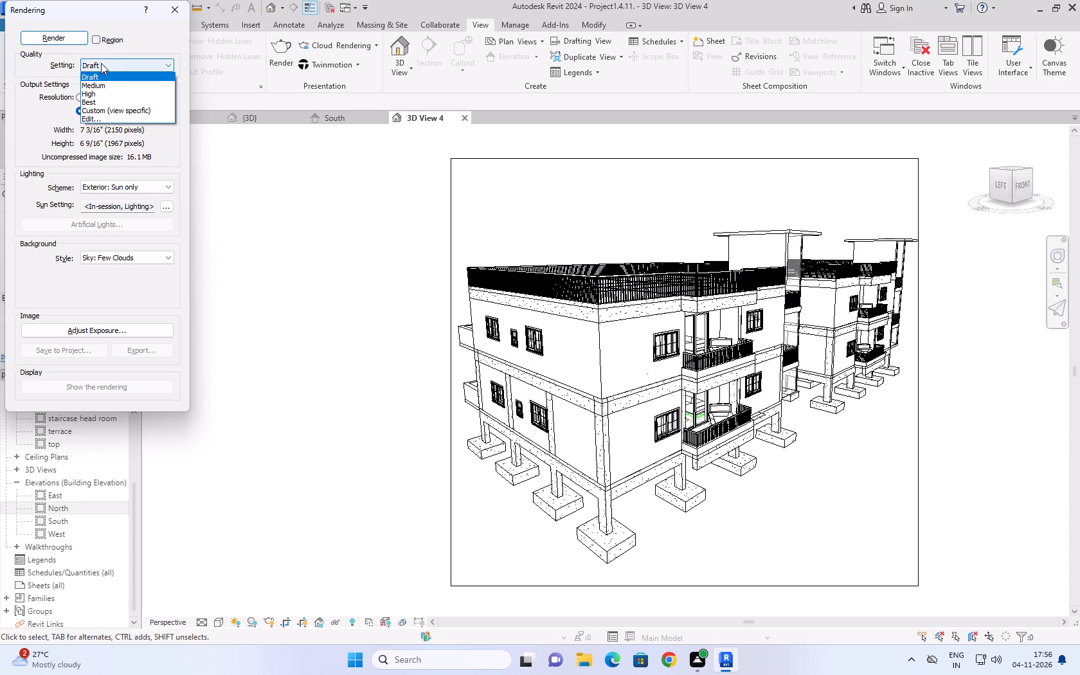
click(104, 85)
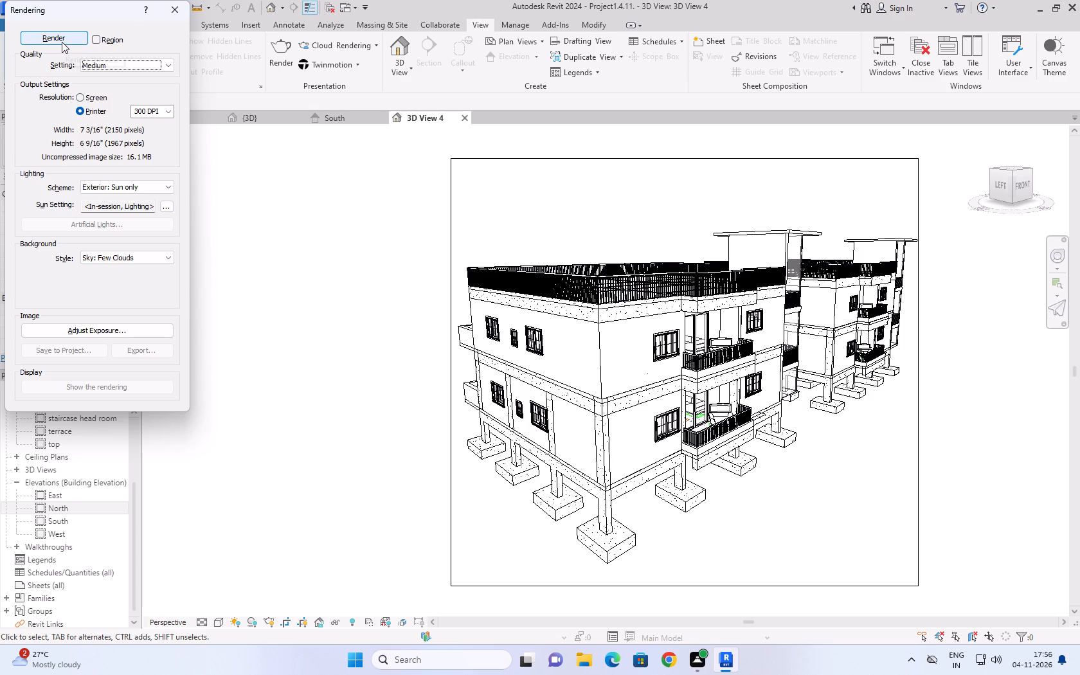
click(62, 42)
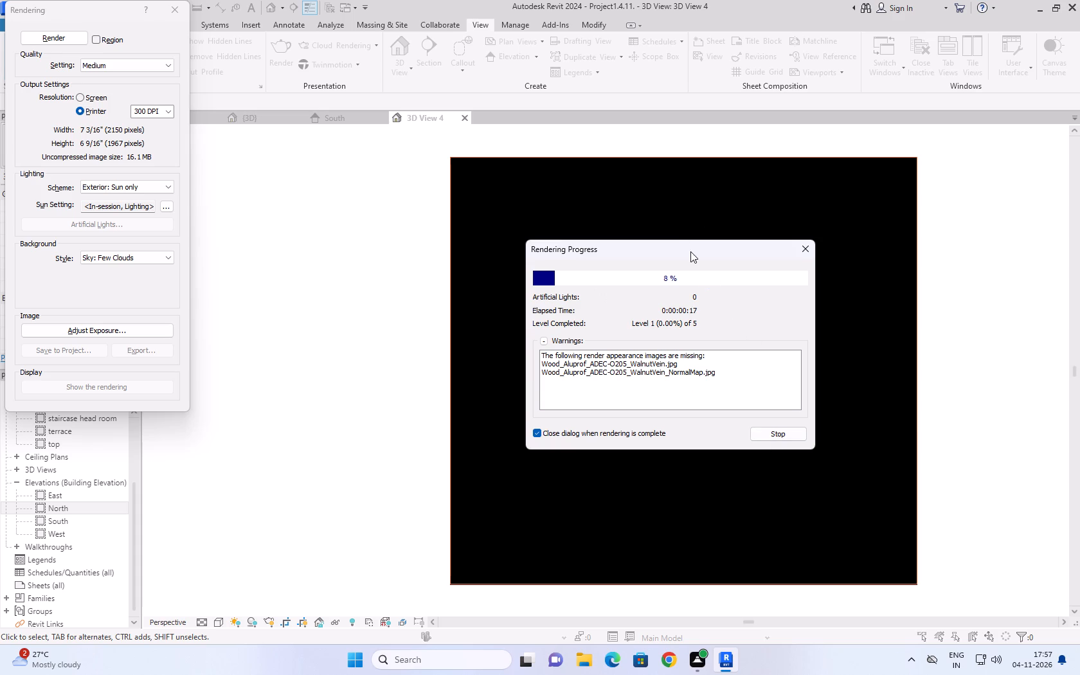
drag(690, 251, 715, 237)
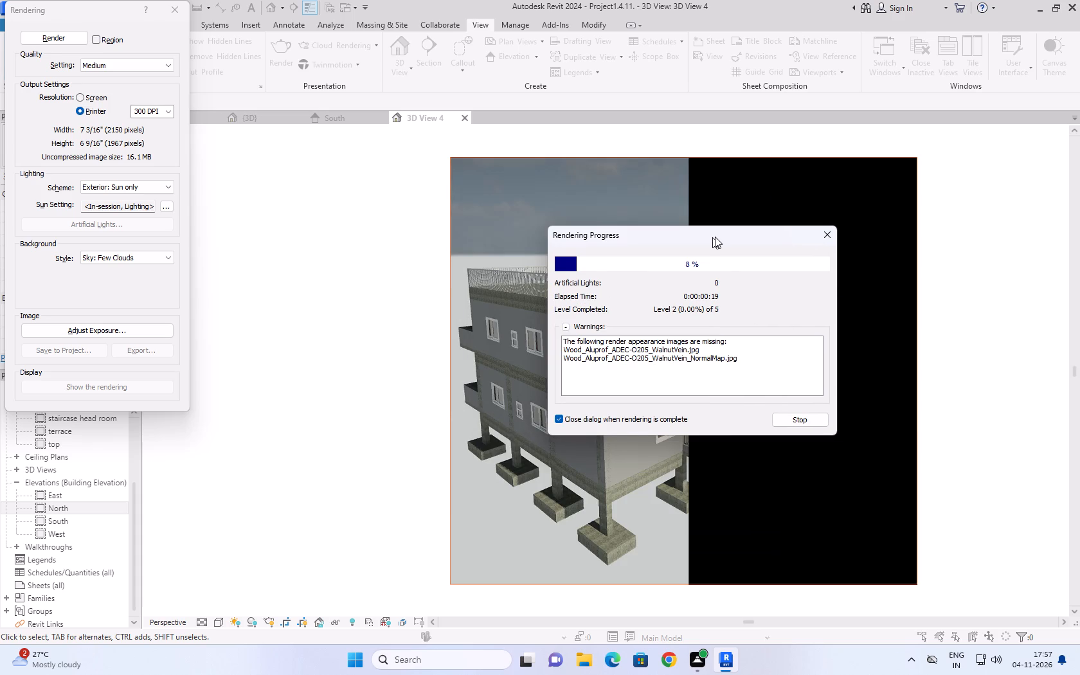
drag(715, 237, 408, 49)
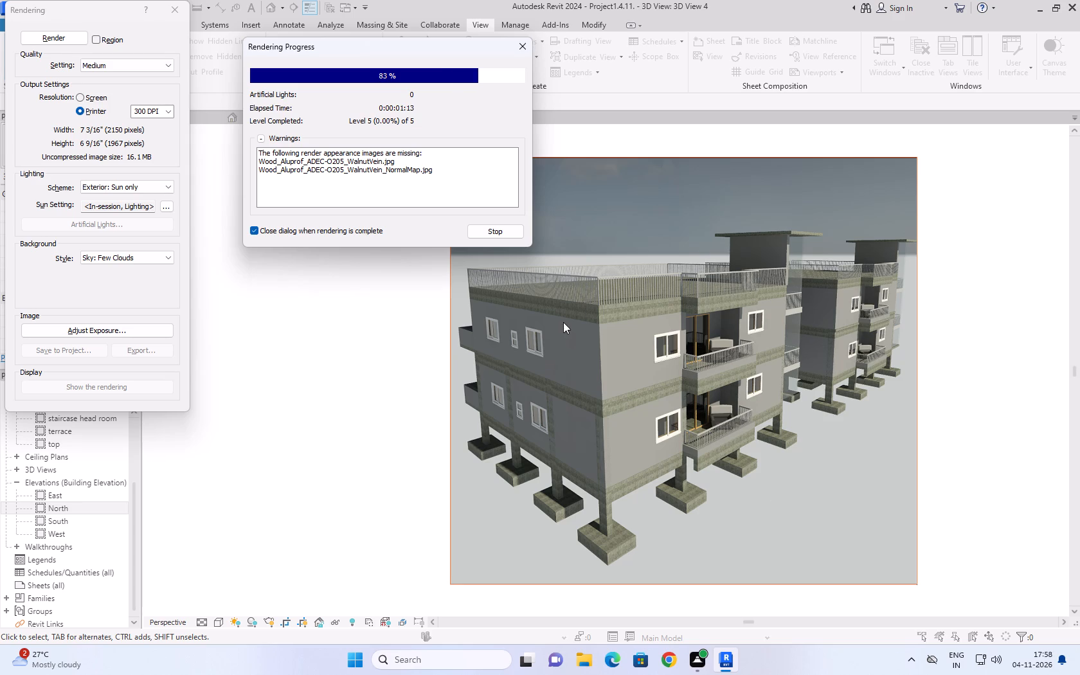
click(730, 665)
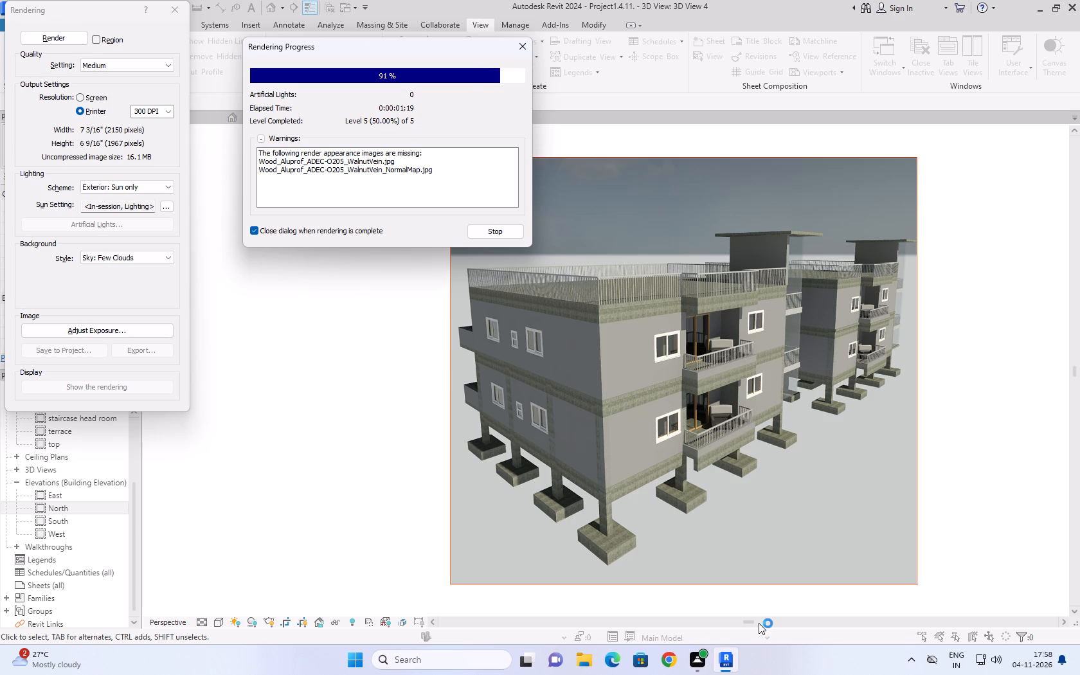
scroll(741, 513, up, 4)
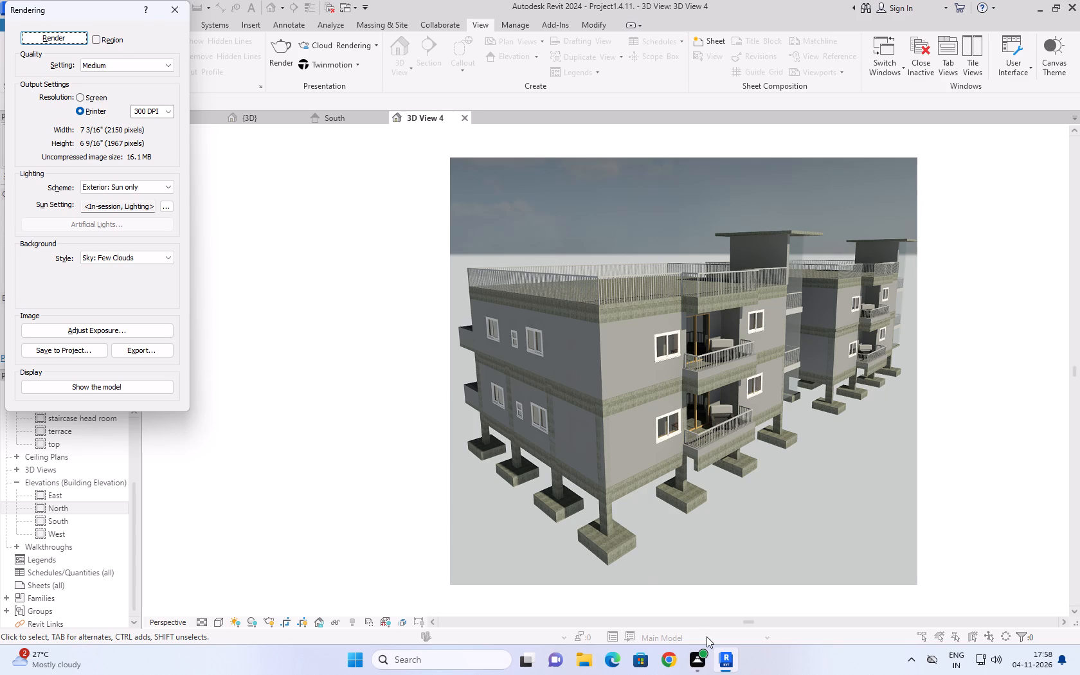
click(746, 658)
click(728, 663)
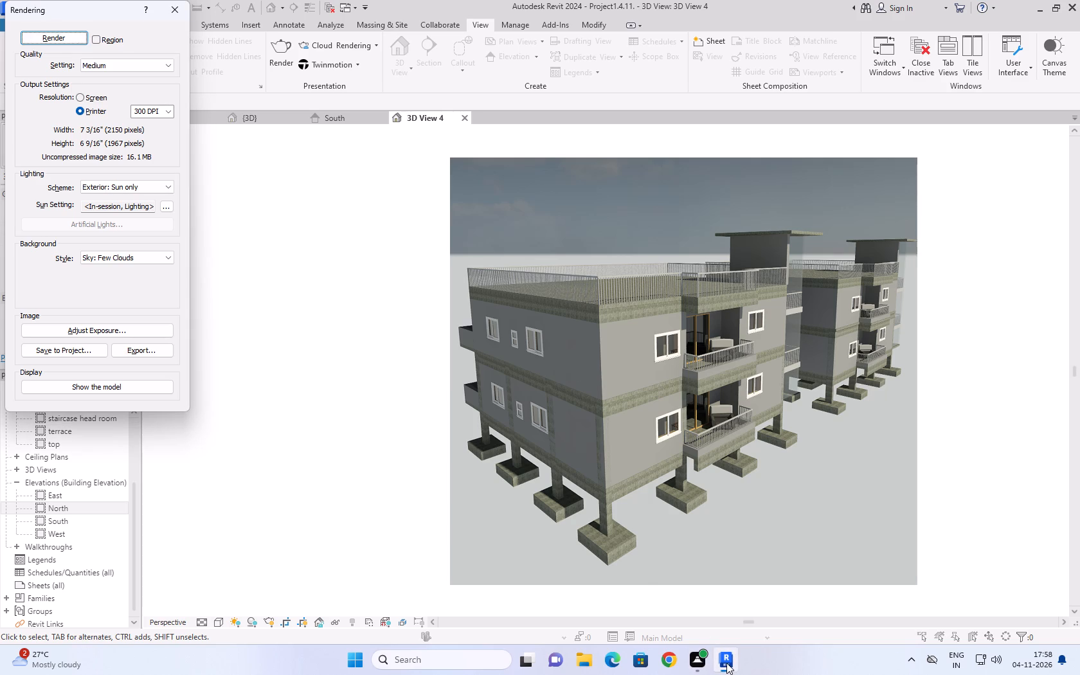
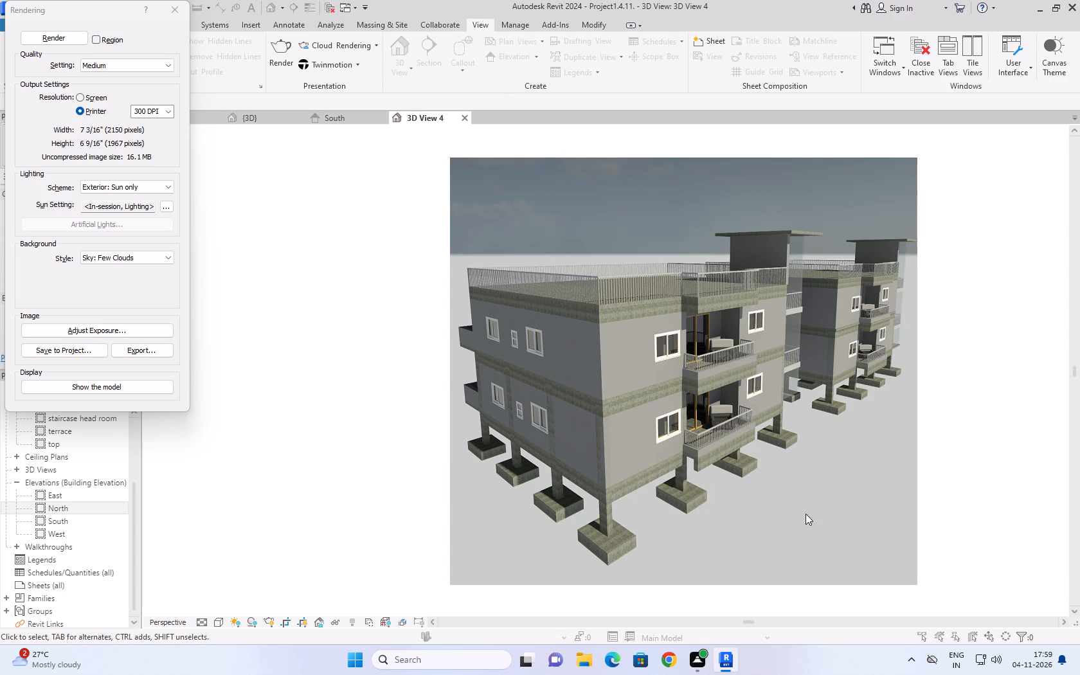
Close the rendering settings and go back to the {3D} view of both buildings.
click(166, 5)
scroll(762, 481, up, 7)
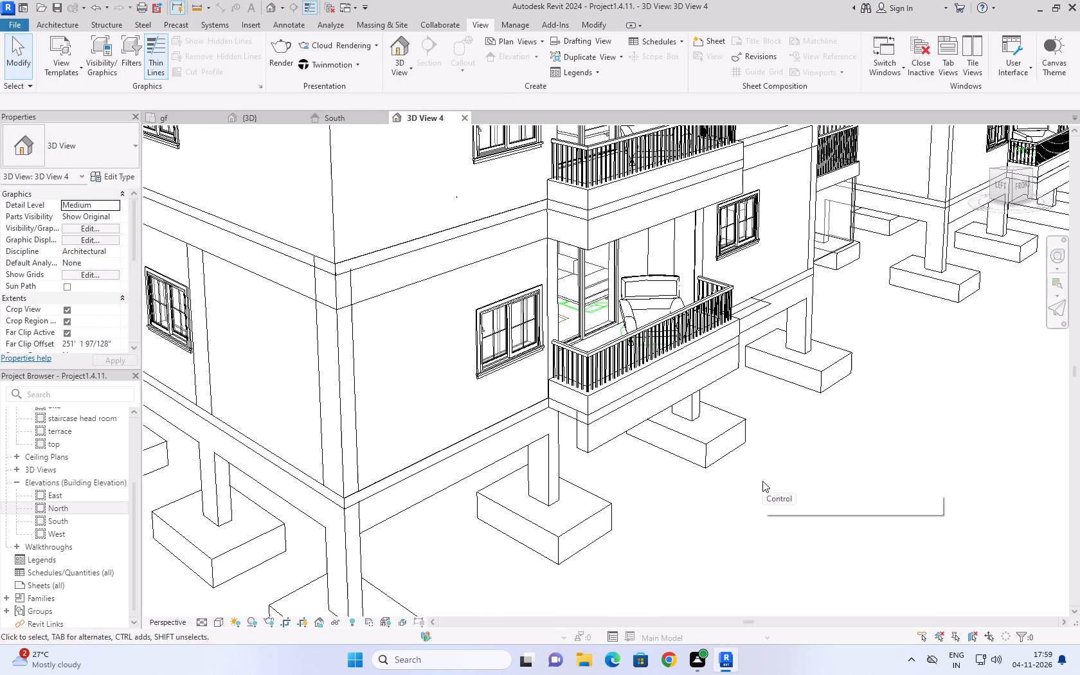
scroll(376, 301, up, 1)
click(165, 114)
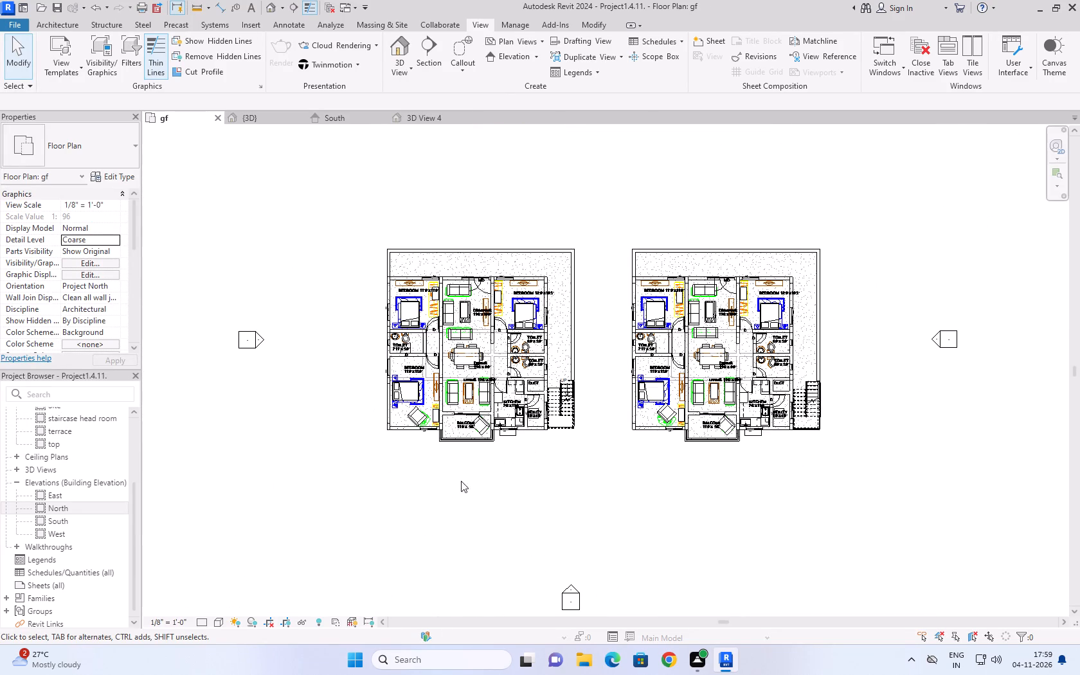
click(240, 113)
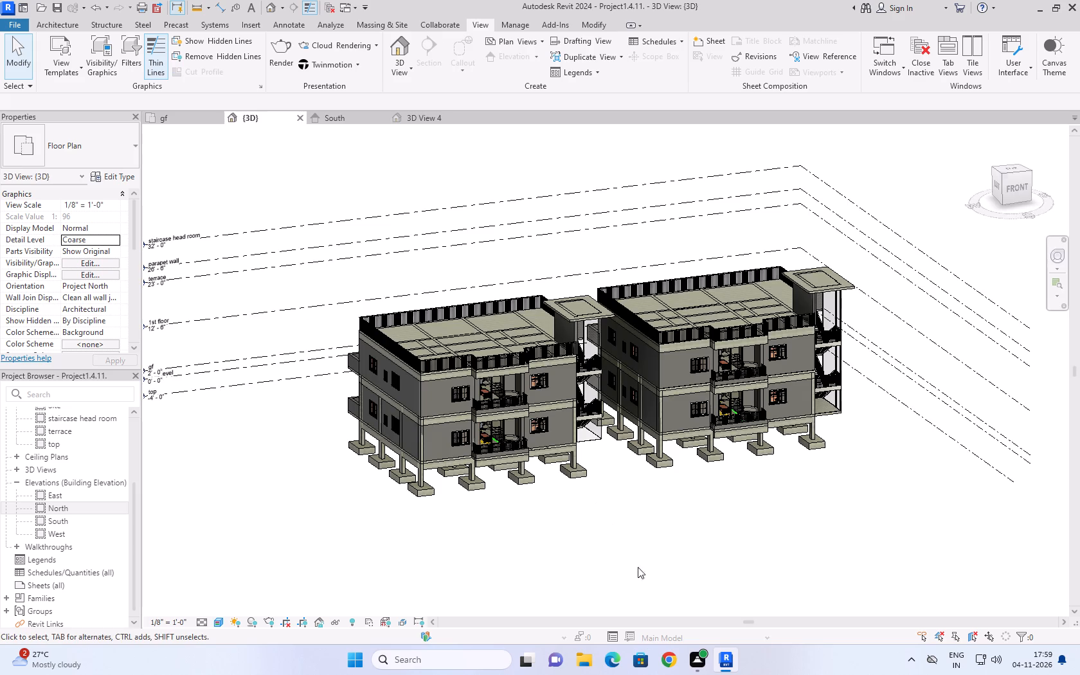
click(548, 538)
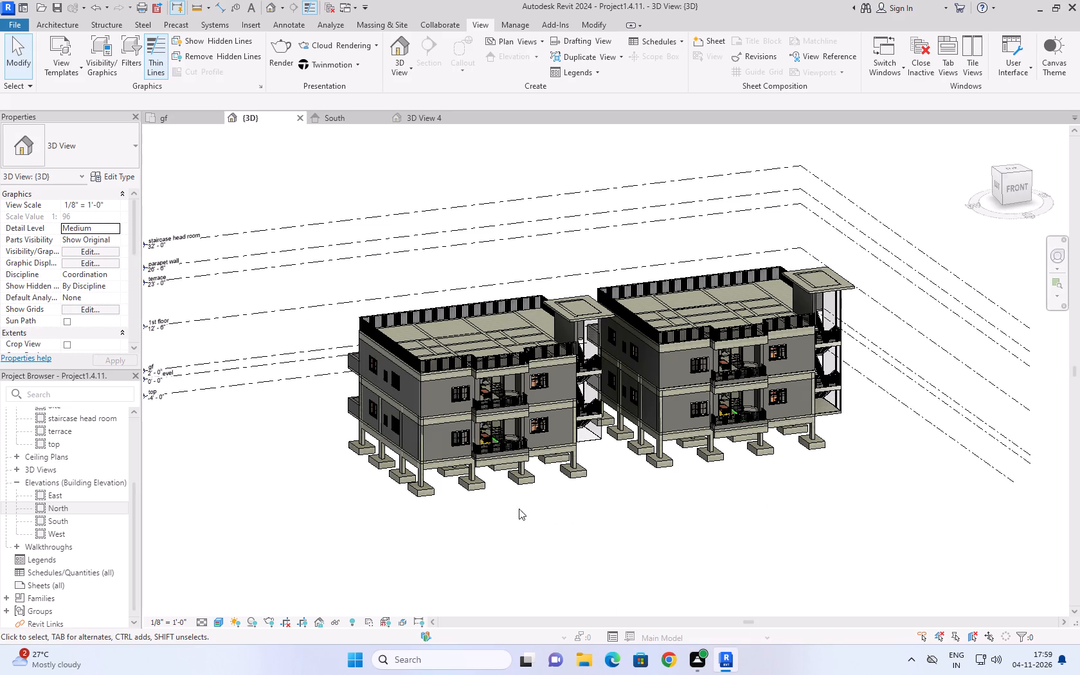
Examine the 1st floor balcony beam, plinth beams and footings of the buildings from low angles and from below.
scroll(516, 485, up, 7)
shift+middle_drag(492, 541, 495, 431)
shift+scroll(492, 541, up, 1)
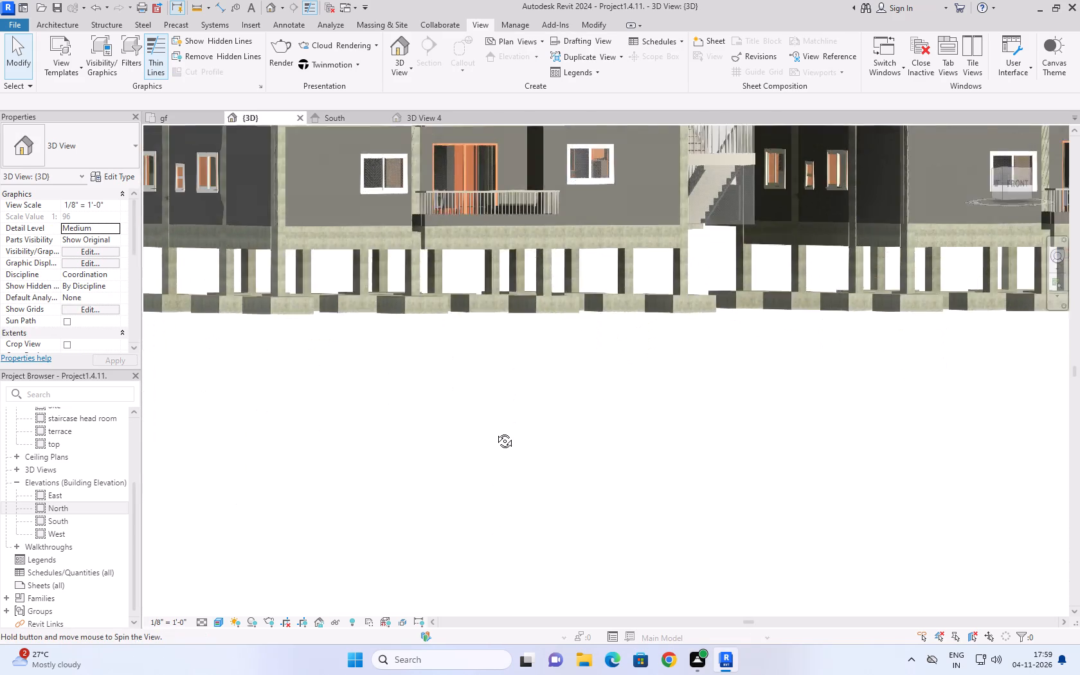
shift+middle_drag(495, 431, 498, 381)
middle_drag(500, 381, 504, 611)
shift+middle_drag(487, 537, 586, 543)
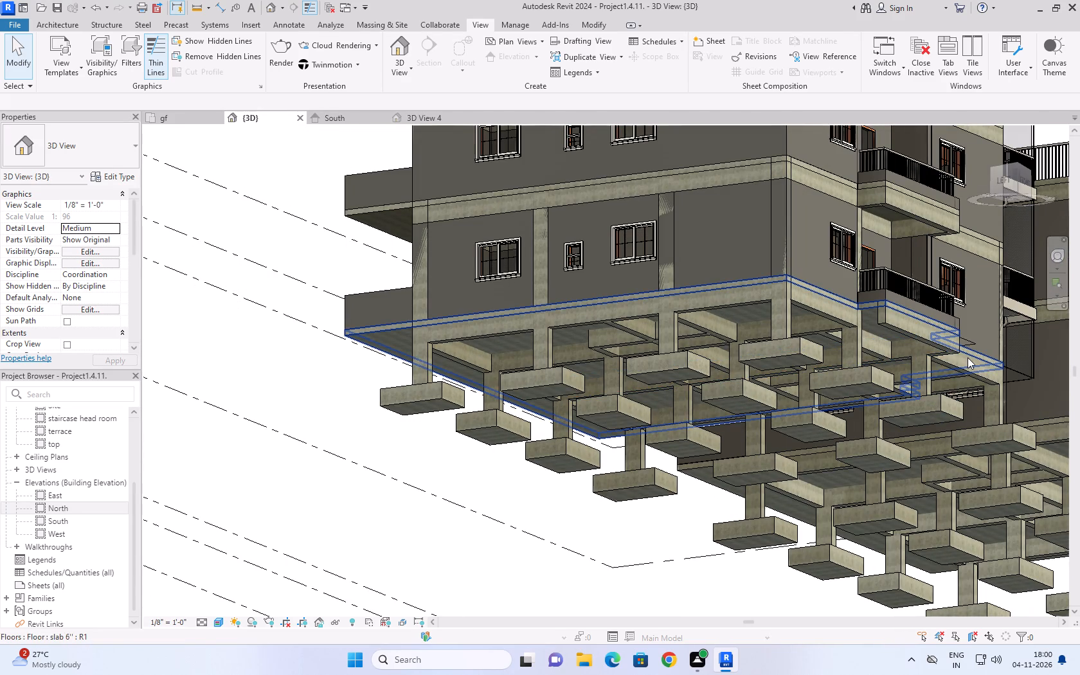
click(870, 201)
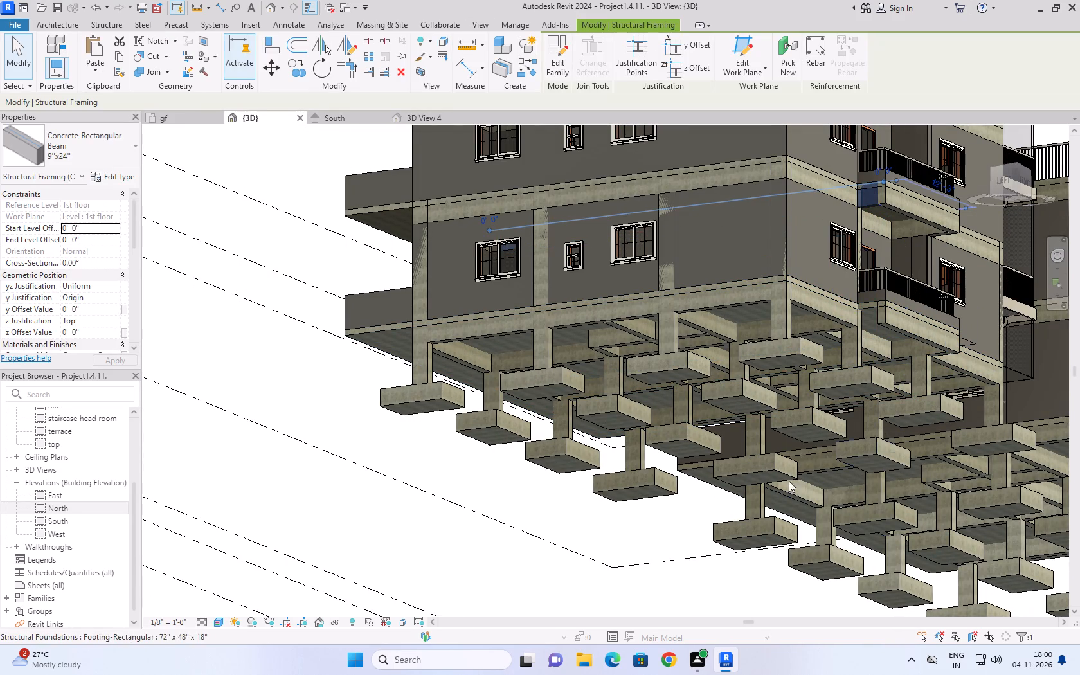
shift+middle_drag(935, 374, 605, 406)
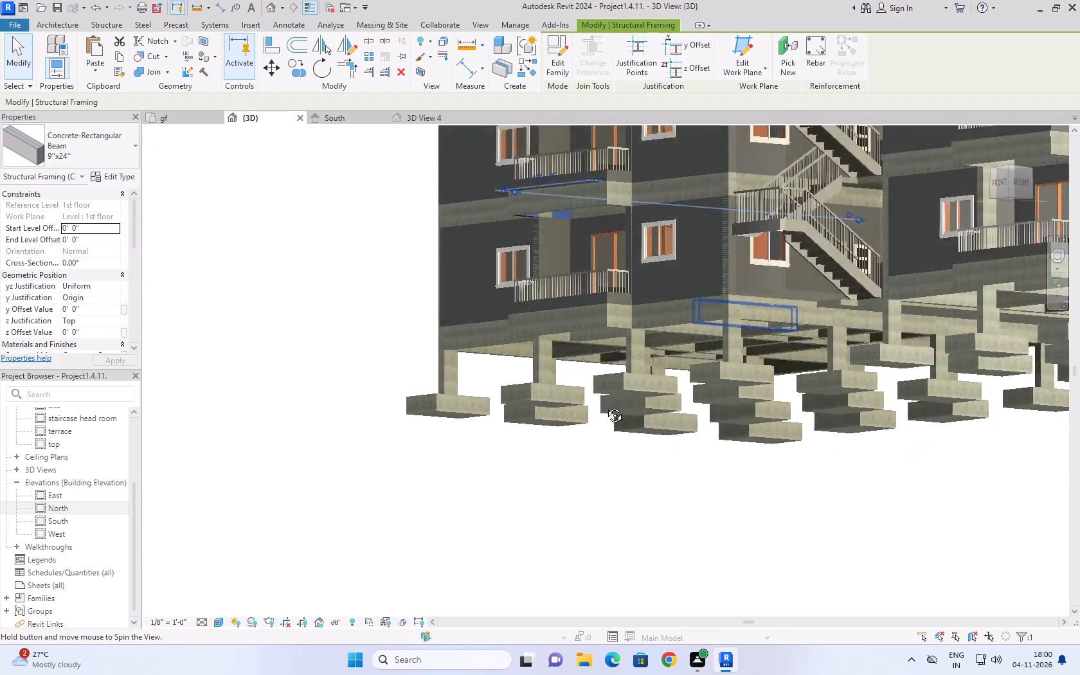
shift+middle_drag(605, 406, 786, 177)
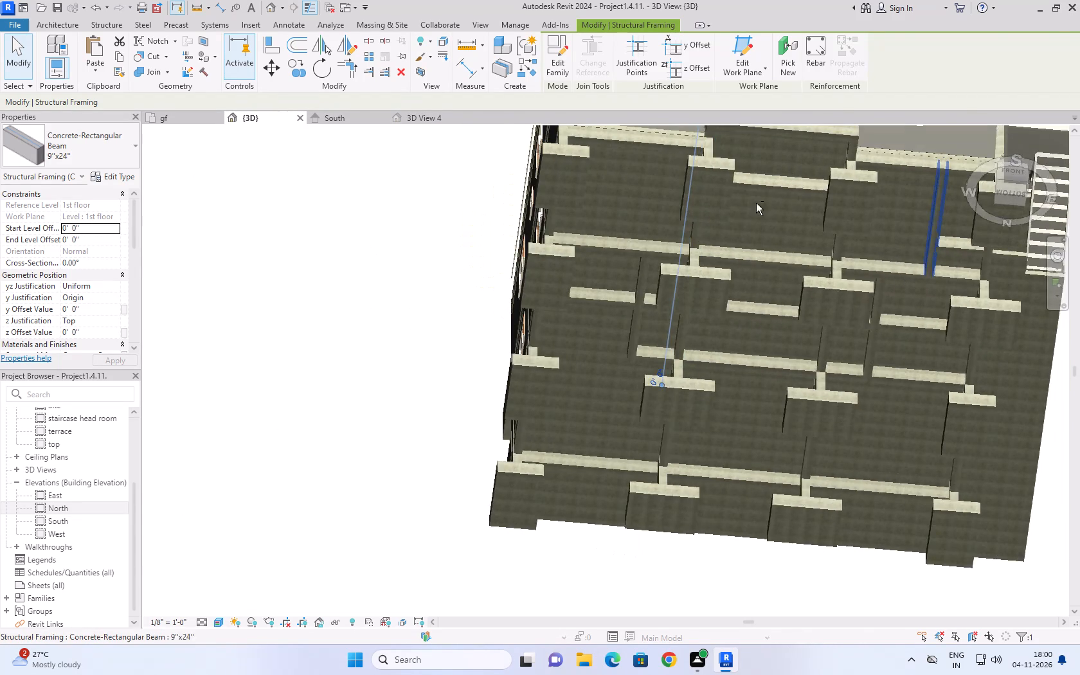
middle_drag(751, 207, 566, 451)
shift+middle_drag(501, 377, 741, 532)
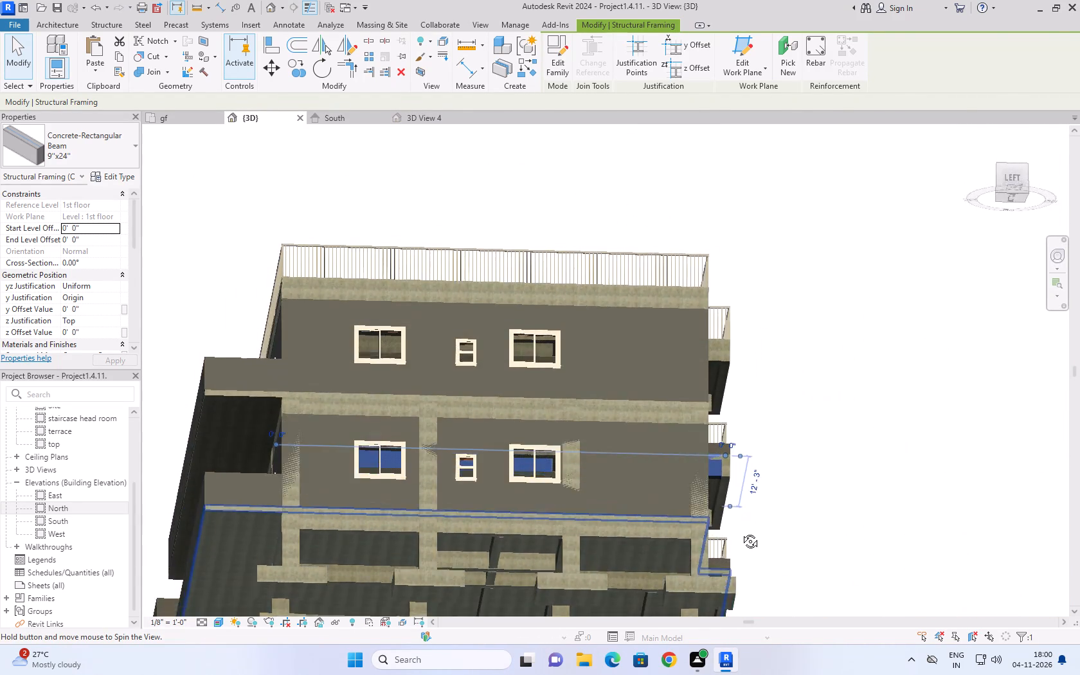
shift+middle_drag(741, 532, 756, 373)
scroll(740, 572, up, 7)
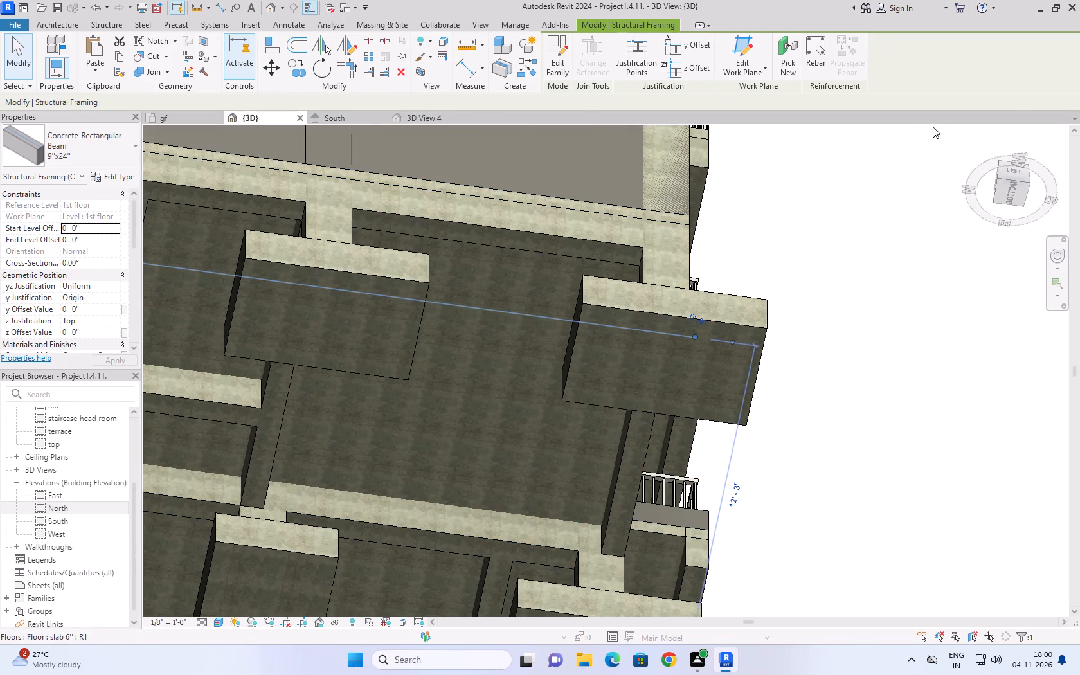
Return to the home orientation and examine the front balconies, beams, columns and footings of both buildings.
click(980, 132)
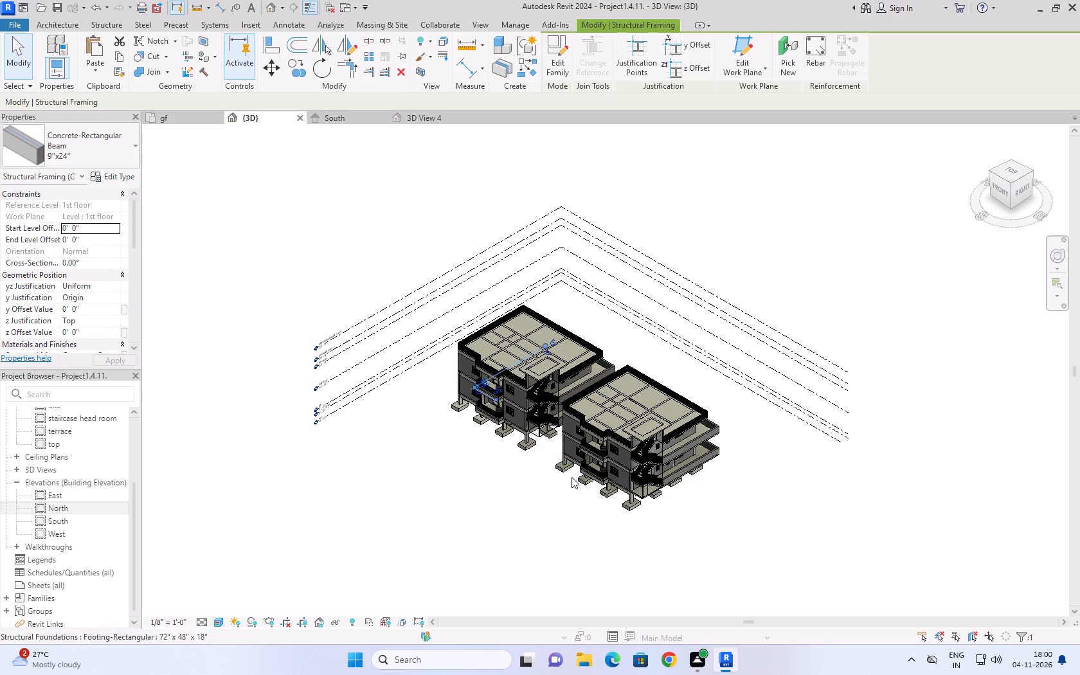
scroll(575, 485, up, 13)
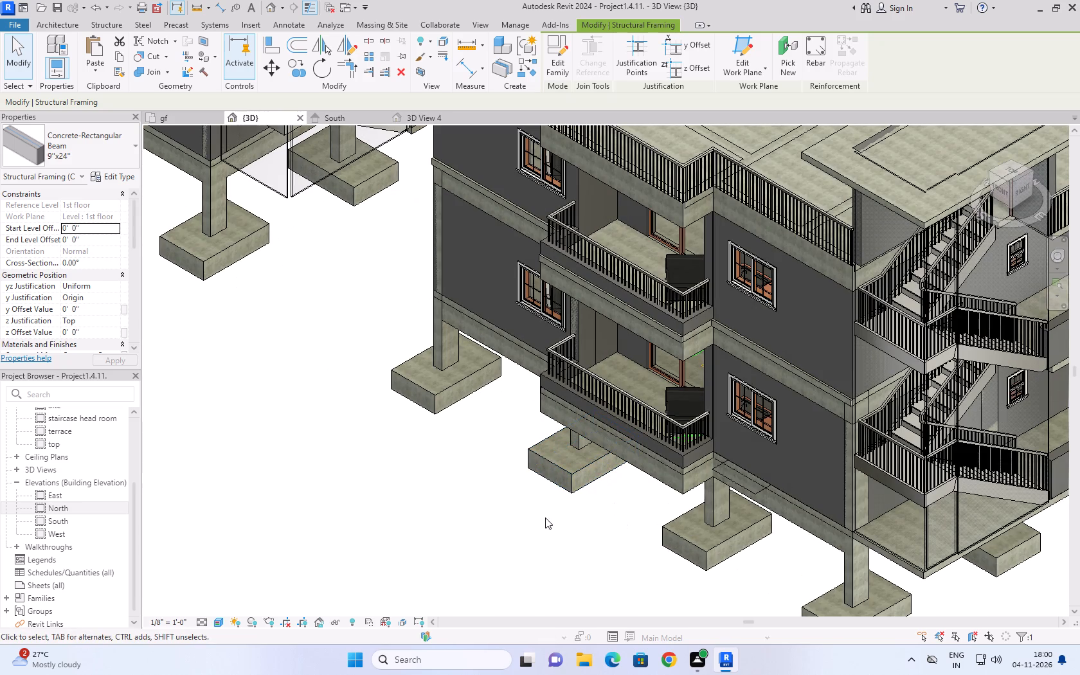
shift+middle_drag(247, 448, 289, 465)
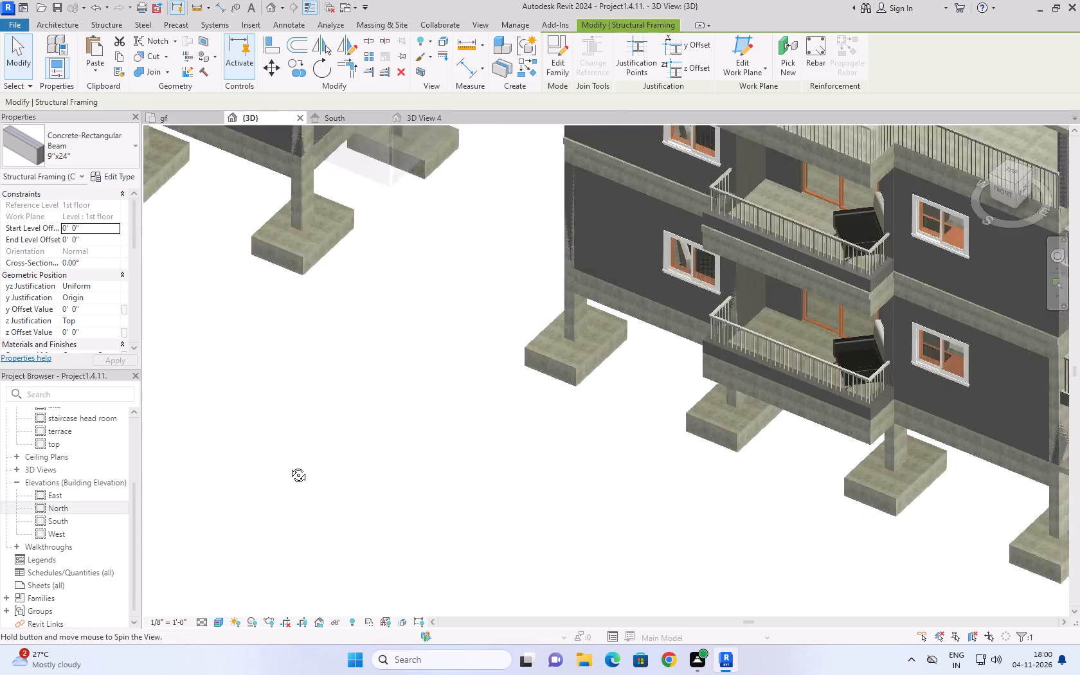
shift+middle_drag(289, 465, 375, 502)
middle_drag(586, 345, 413, 564)
scroll(413, 564, up, 1)
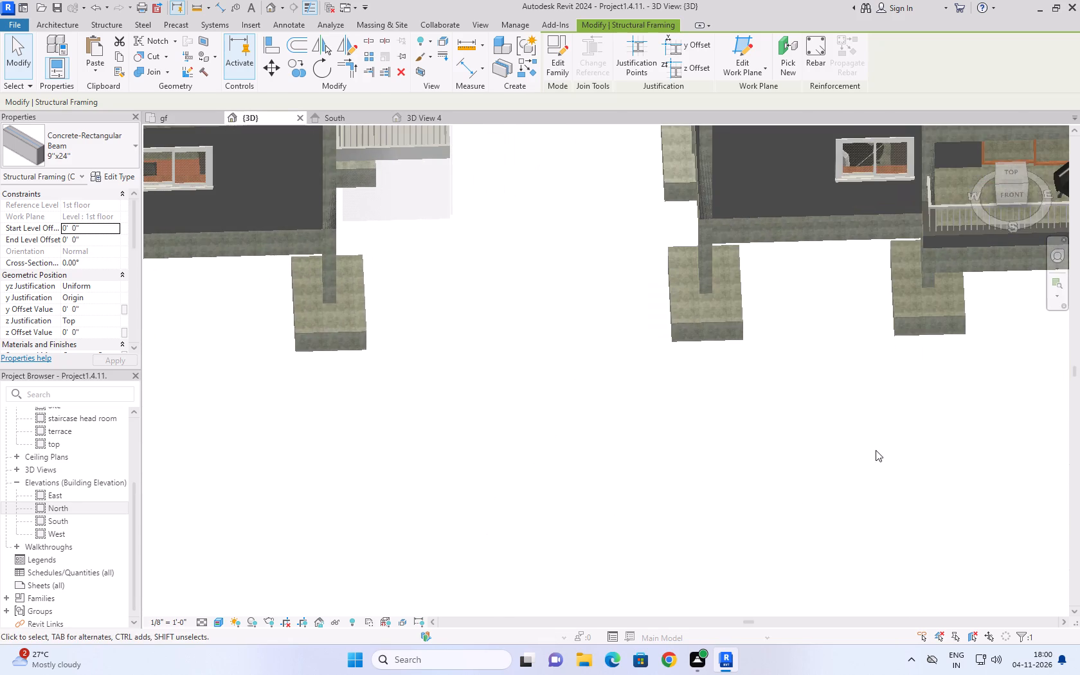
scroll(696, 406, down, 1)
shift+middle_drag(876, 335, 916, 325)
middle_drag(917, 276, 881, 290)
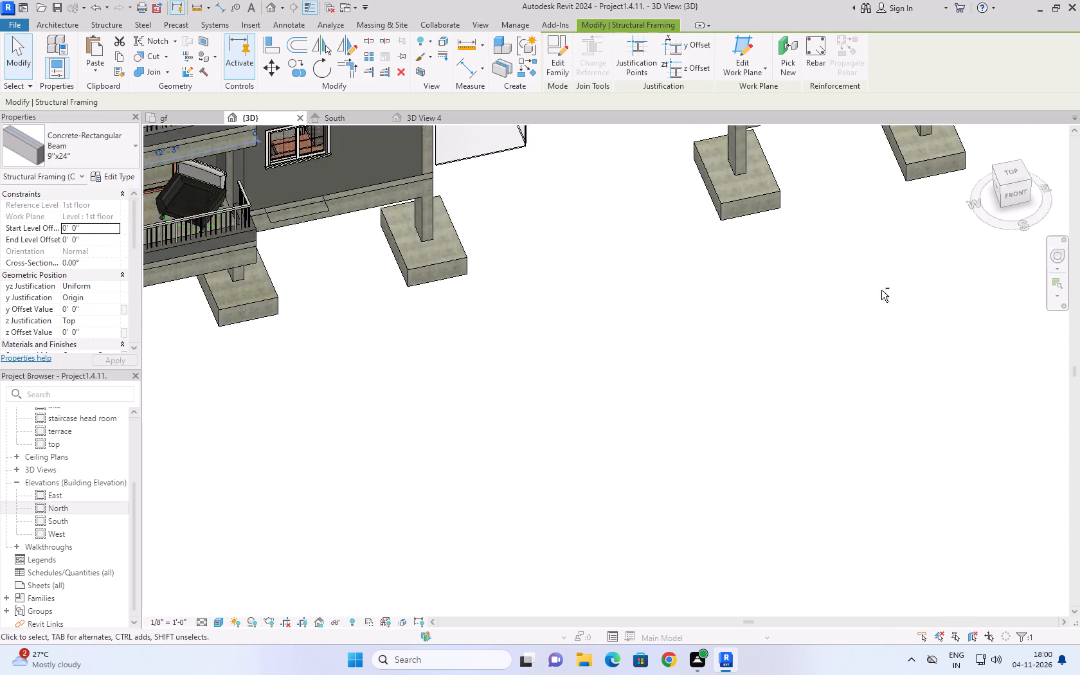
middle_drag(881, 290, 589, 570)
shift+middle_drag(557, 427, 634, 370)
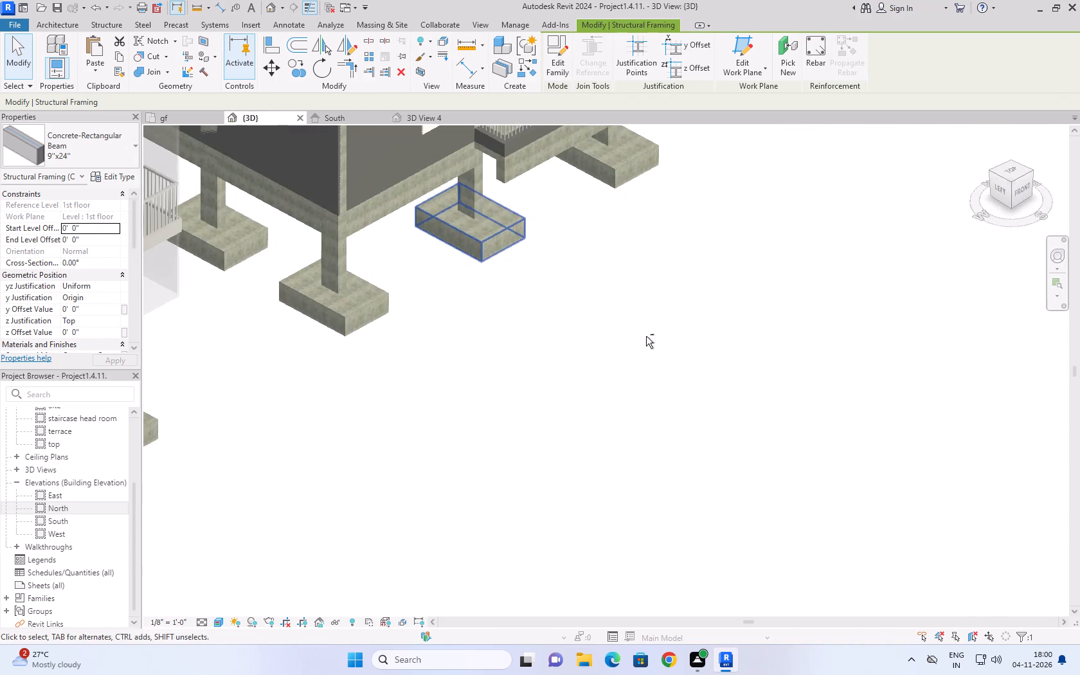
In the gf plan, place a 9"x24" concrete beam along the west side of the west building's balcony, from its outer corner to the column.
click(197, 114)
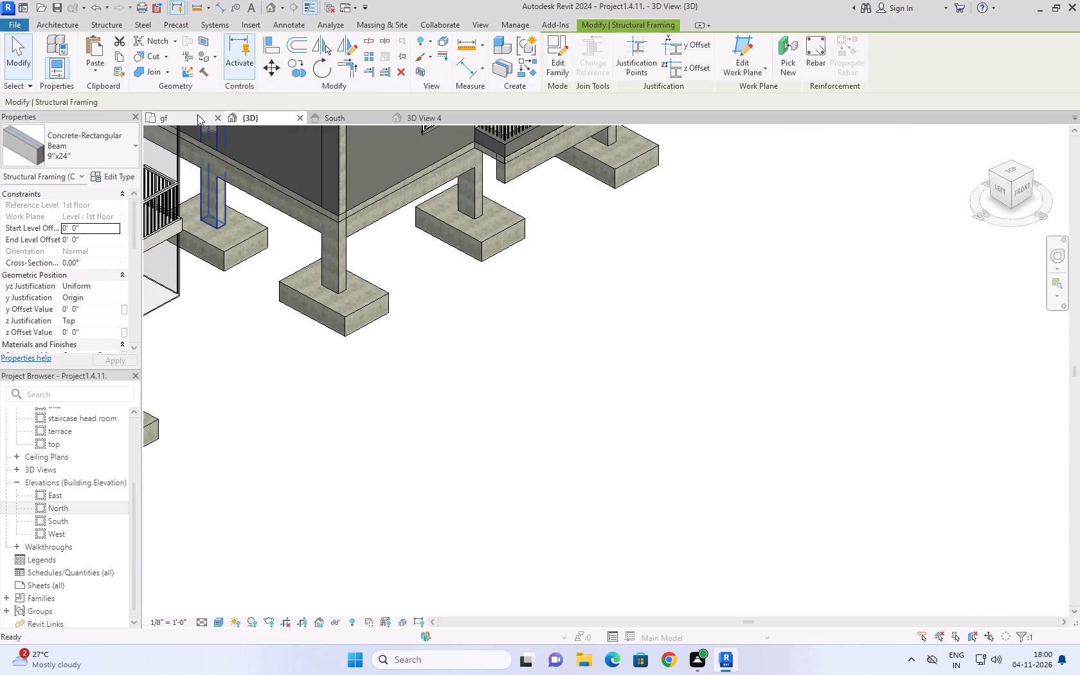
scroll(442, 440, up, 14)
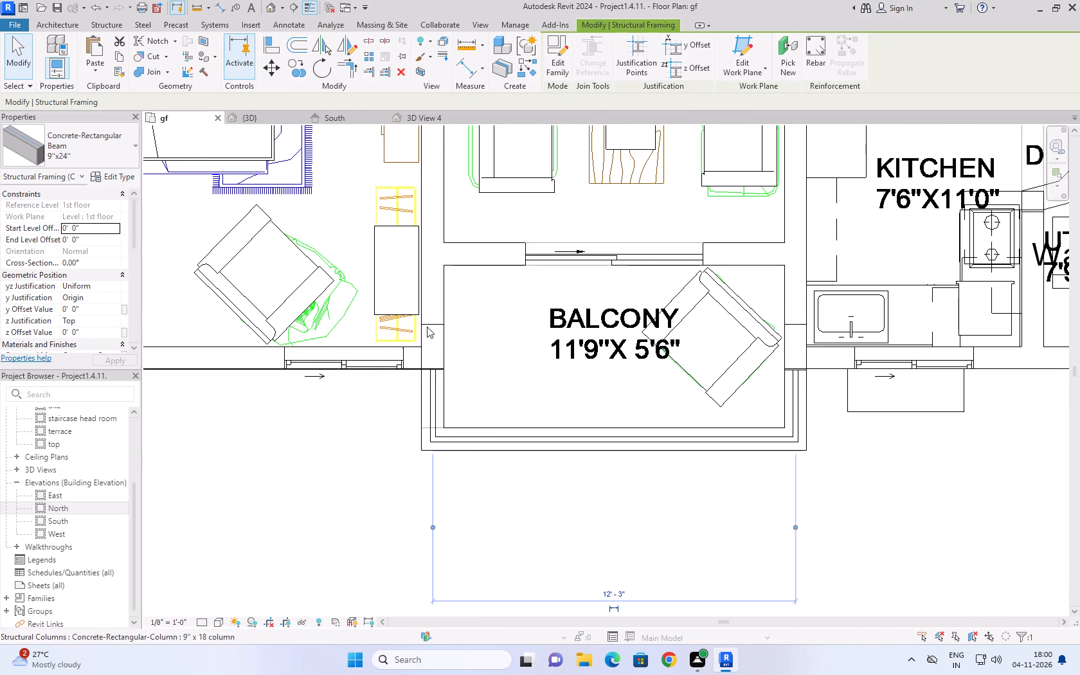
click(437, 302)
click(328, 432)
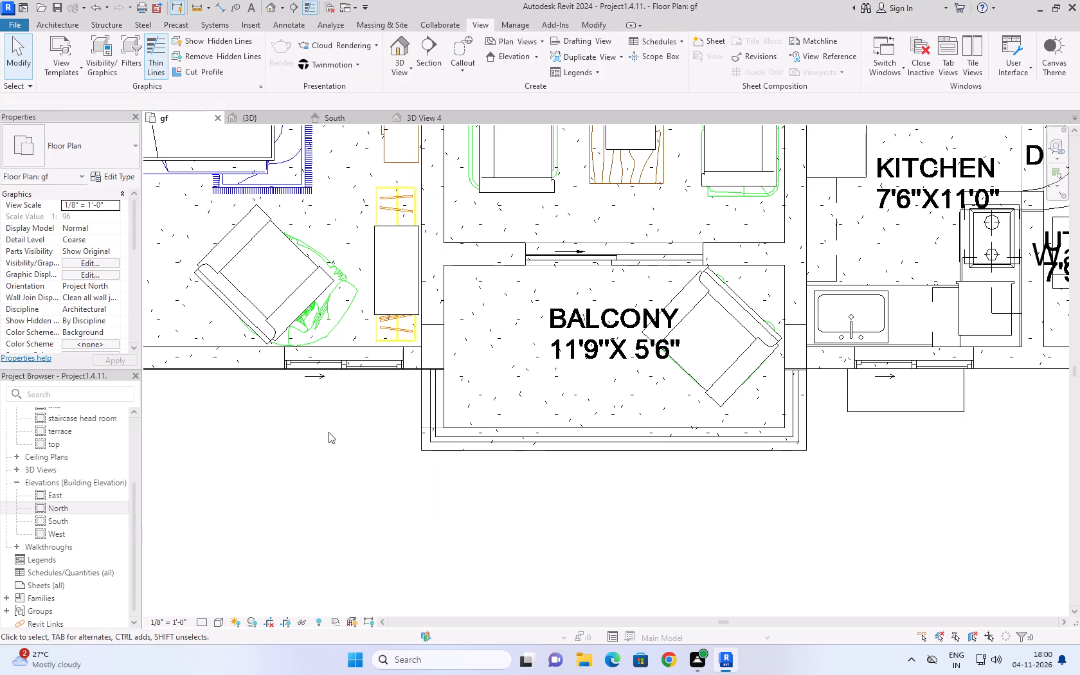
key(Escape)
key(Escape)
text(BM)
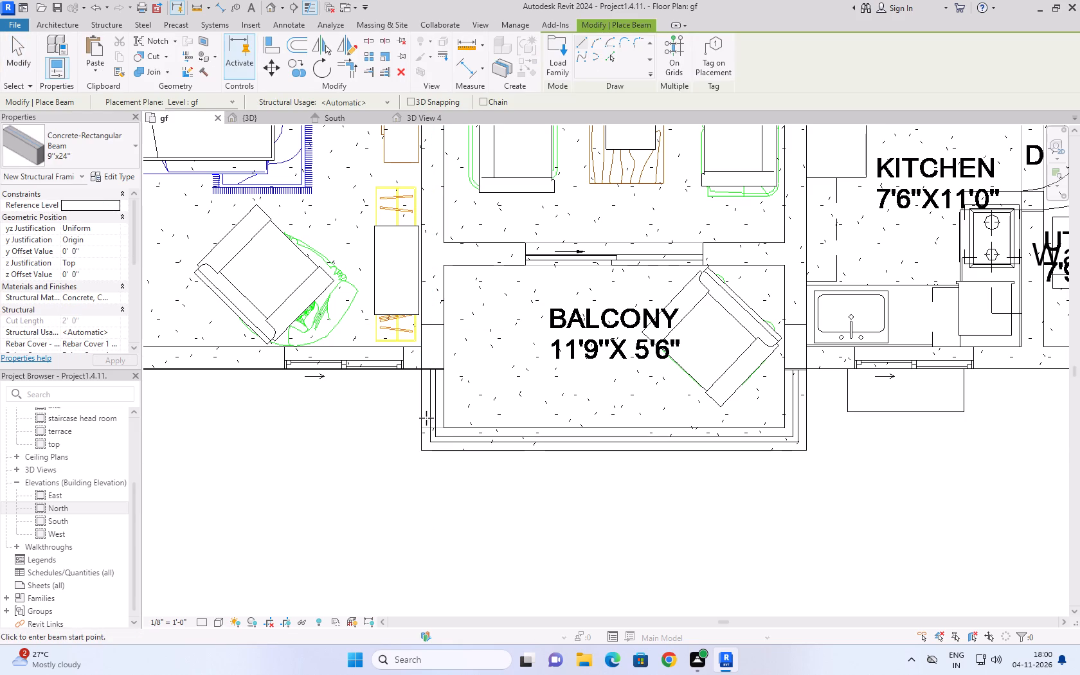
click(429, 438)
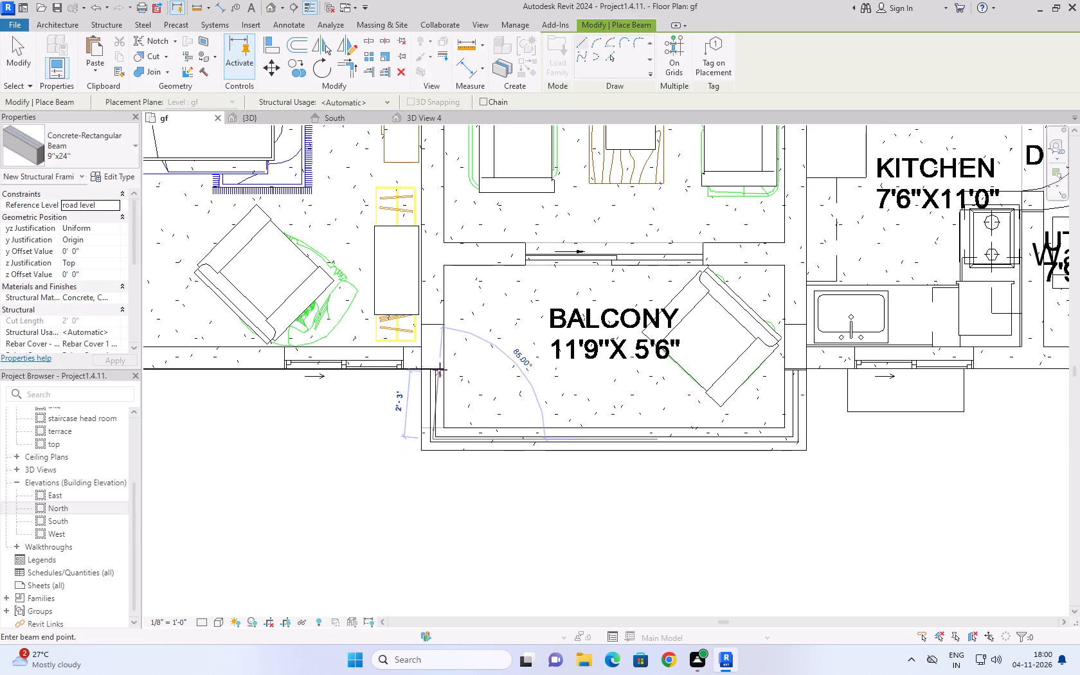
click(435, 357)
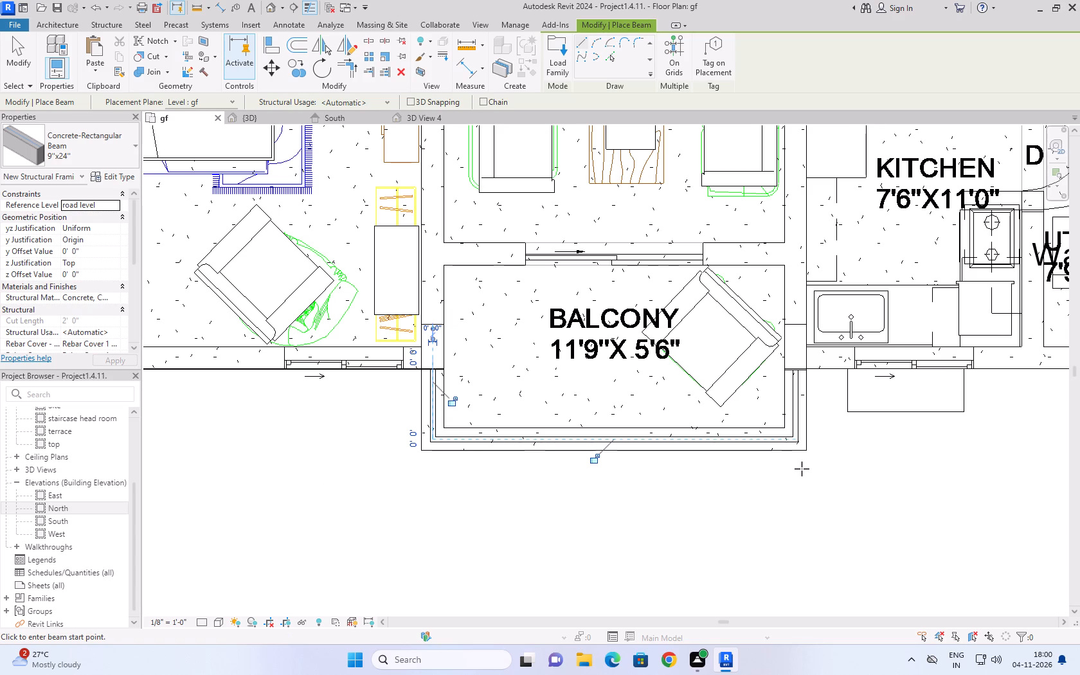
Place a matching 9"x24" concrete beam along the west side of the east building's balcony on the gf plan.
scroll(802, 469, down, 15)
scroll(1032, 450, up, 2)
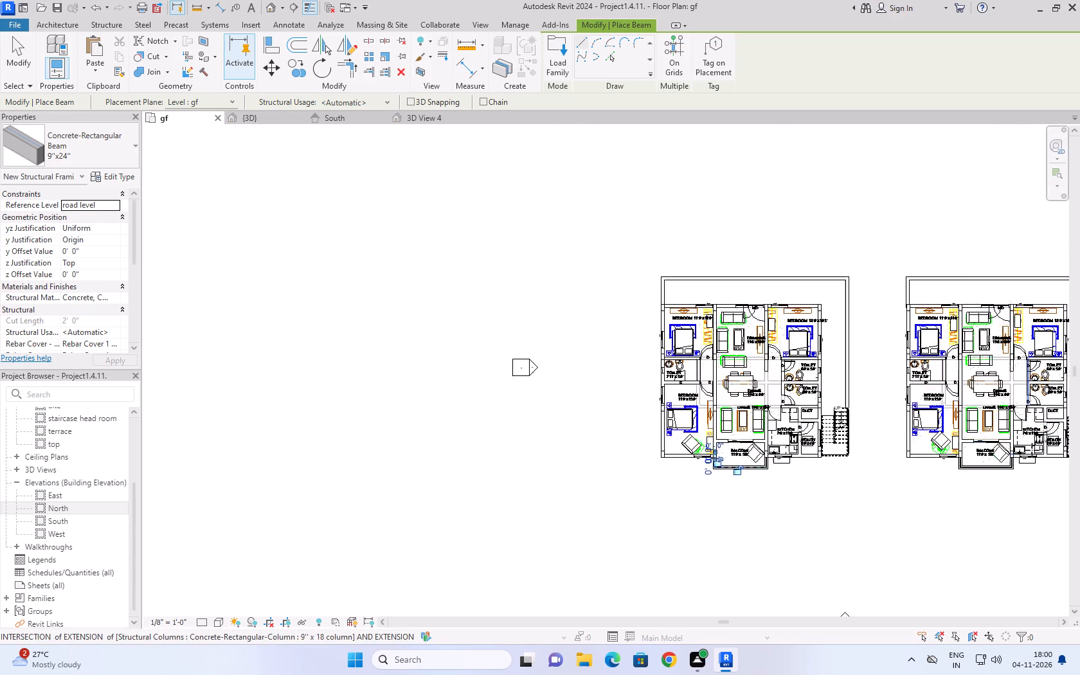
scroll(1032, 450, up, 8)
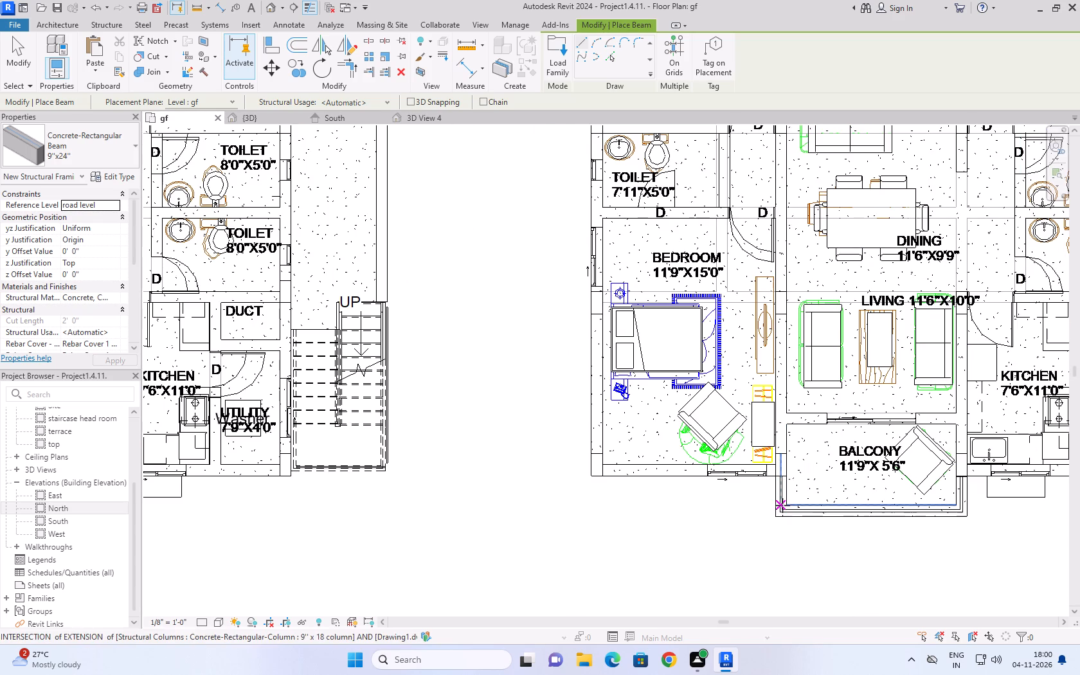
click(782, 509)
click(780, 470)
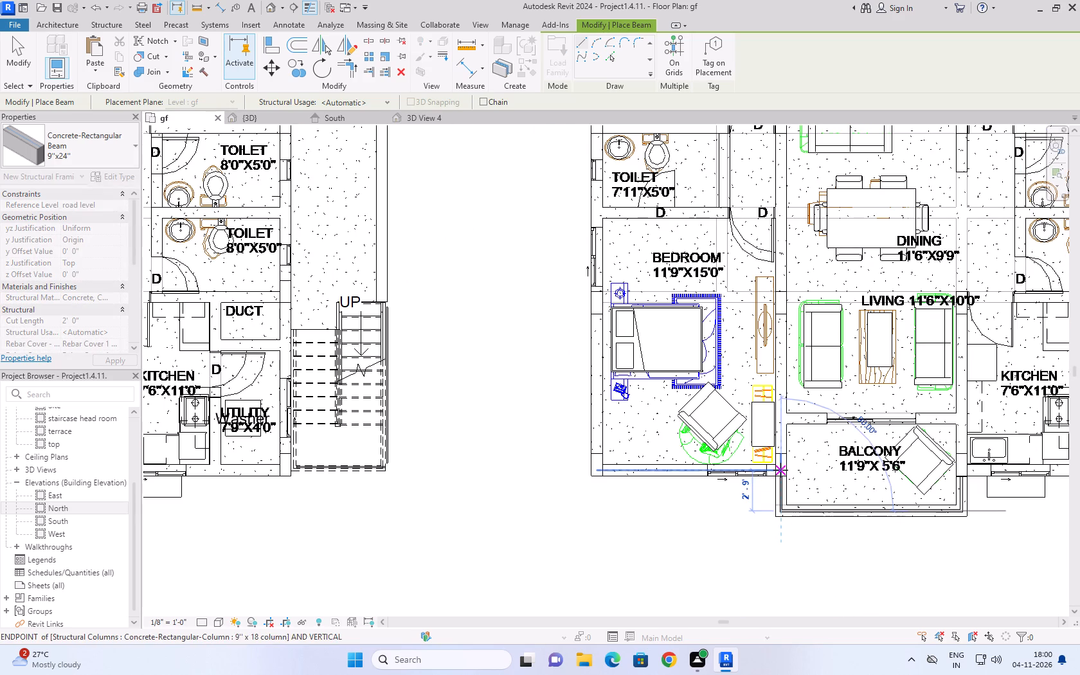
click(19, 66)
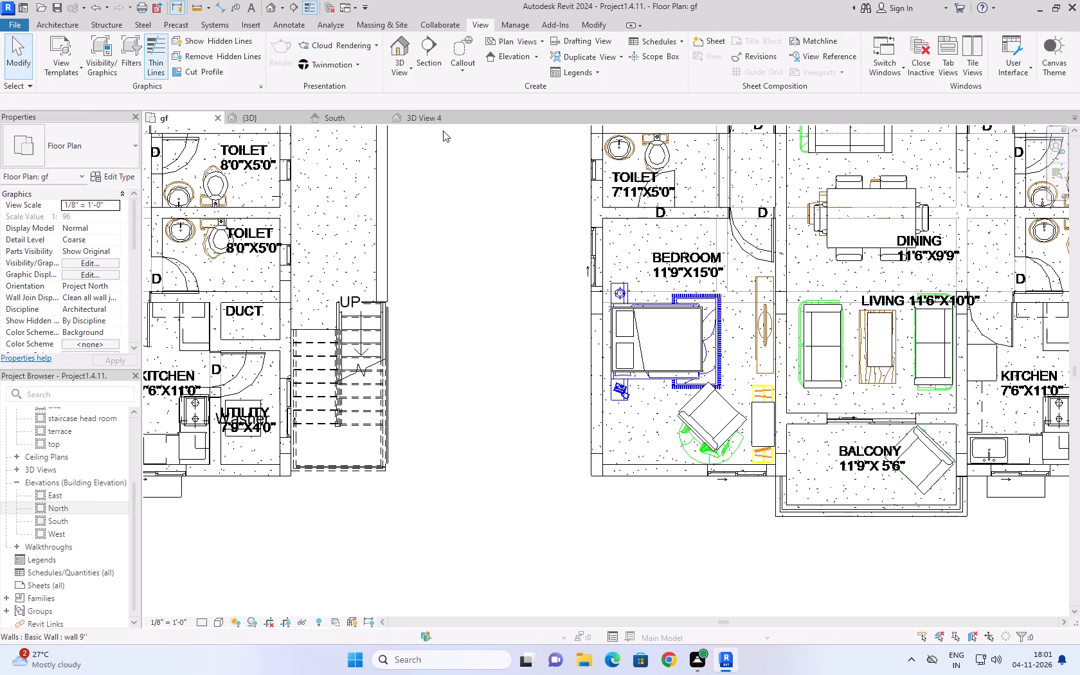
Examine the ground-floor balcony side beams and the exterior of both buildings in the {3D} view, including from the home orientation.
click(271, 113)
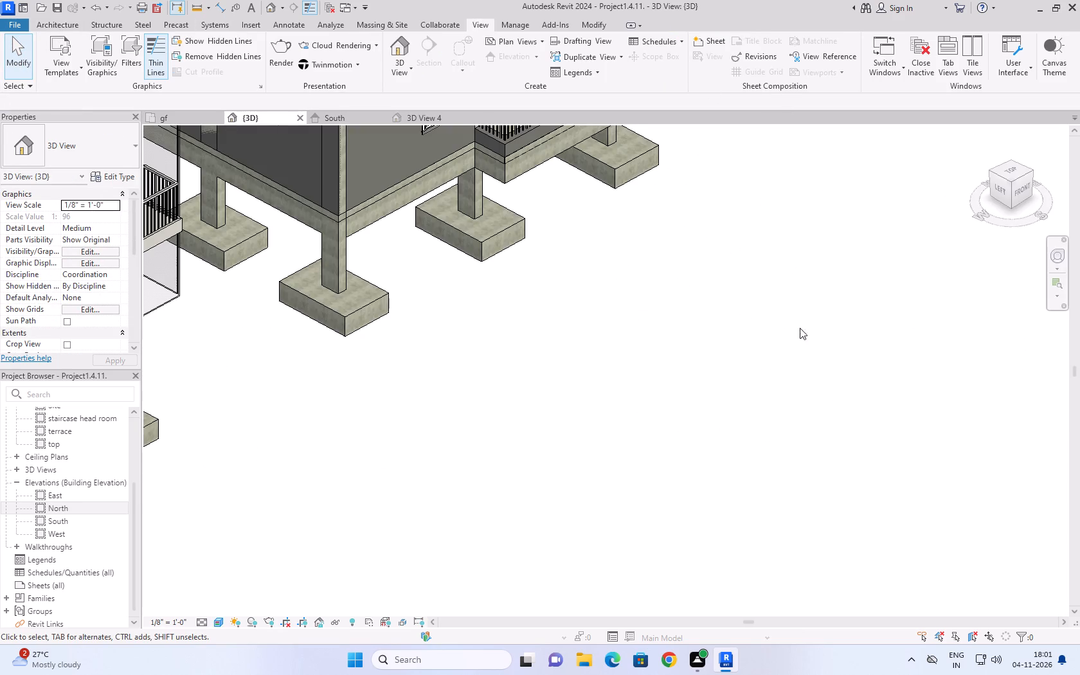
scroll(611, 382, down, 8)
scroll(340, 415, up, 2)
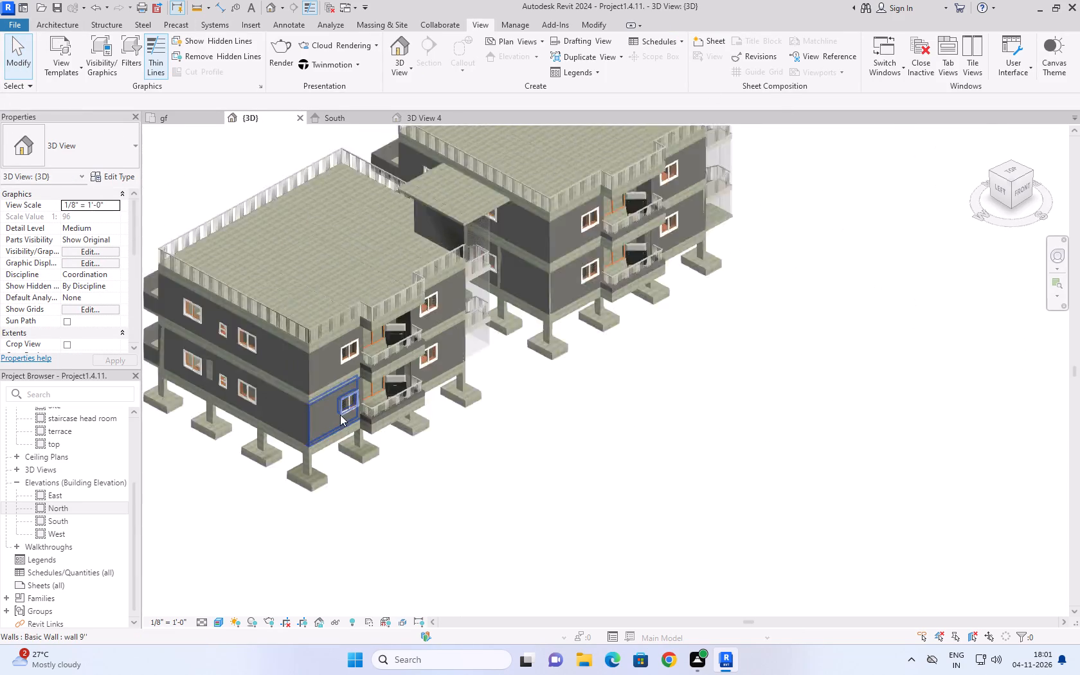
scroll(340, 415, up, 3)
click(708, 413)
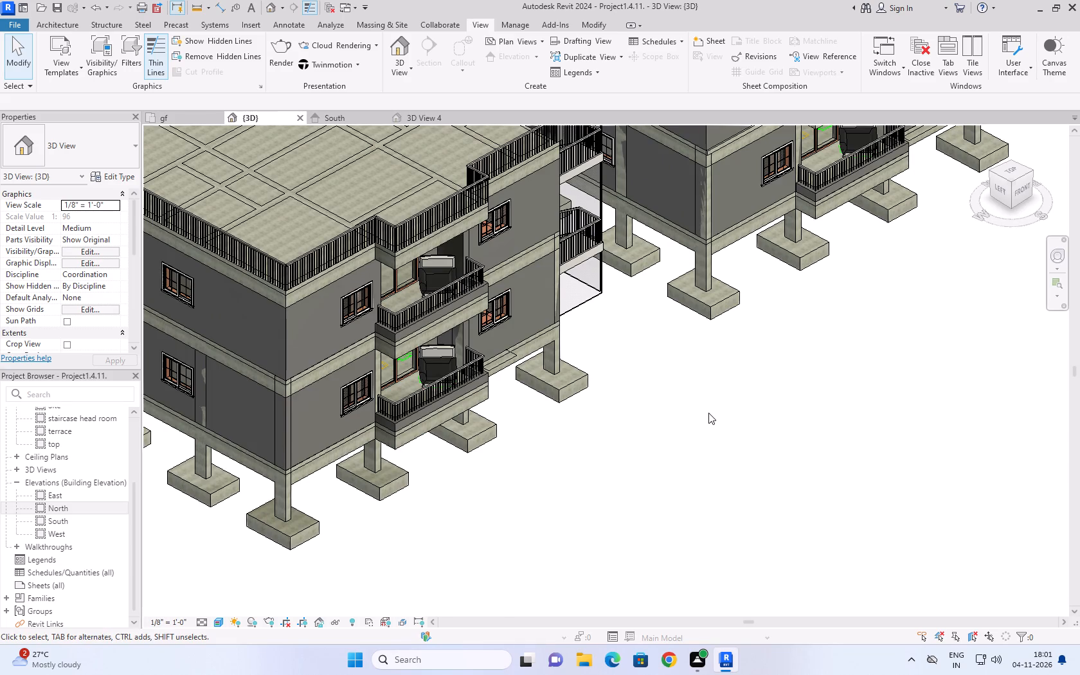
key(Escape)
key(Escape)
scroll(708, 413, up, 3)
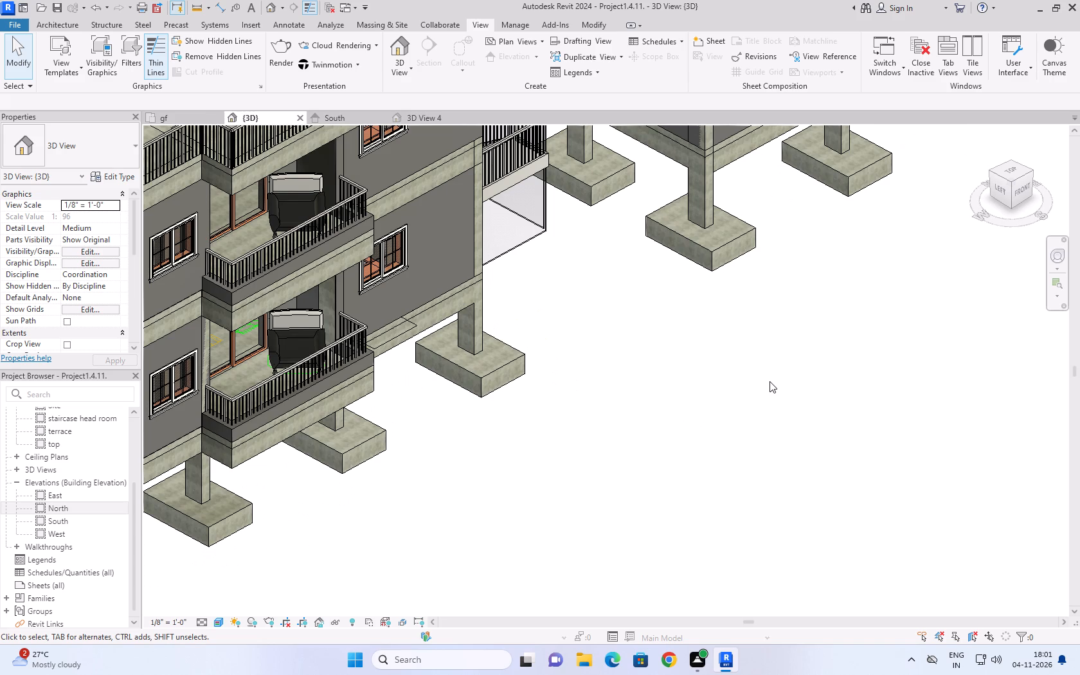
scroll(635, 446, down, 4)
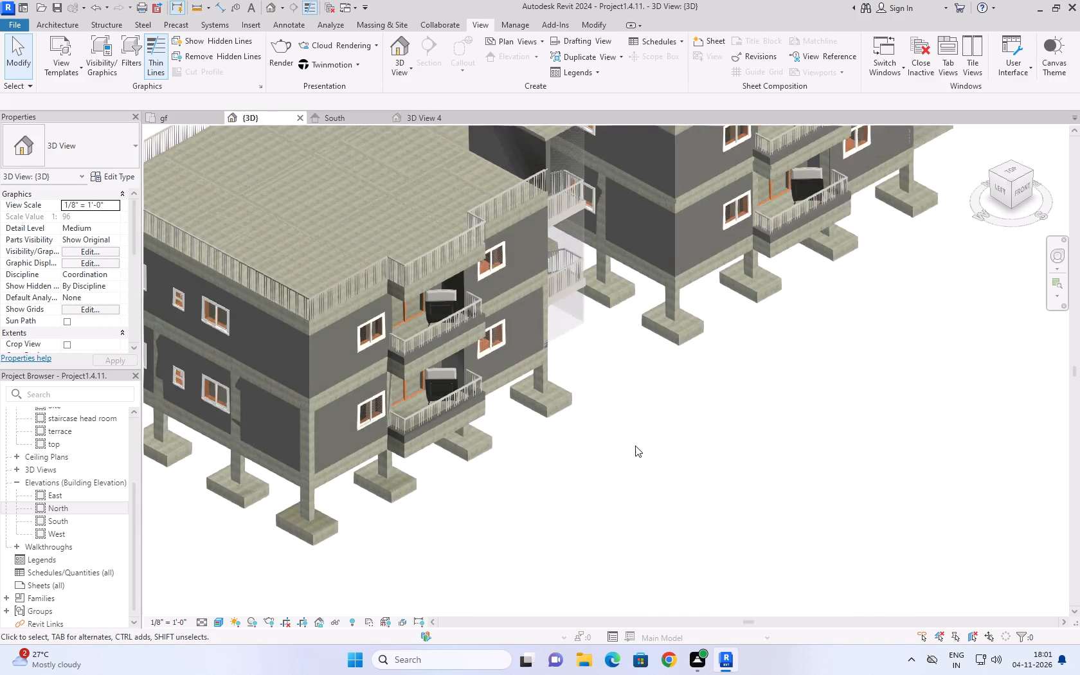
scroll(635, 446, down, 3)
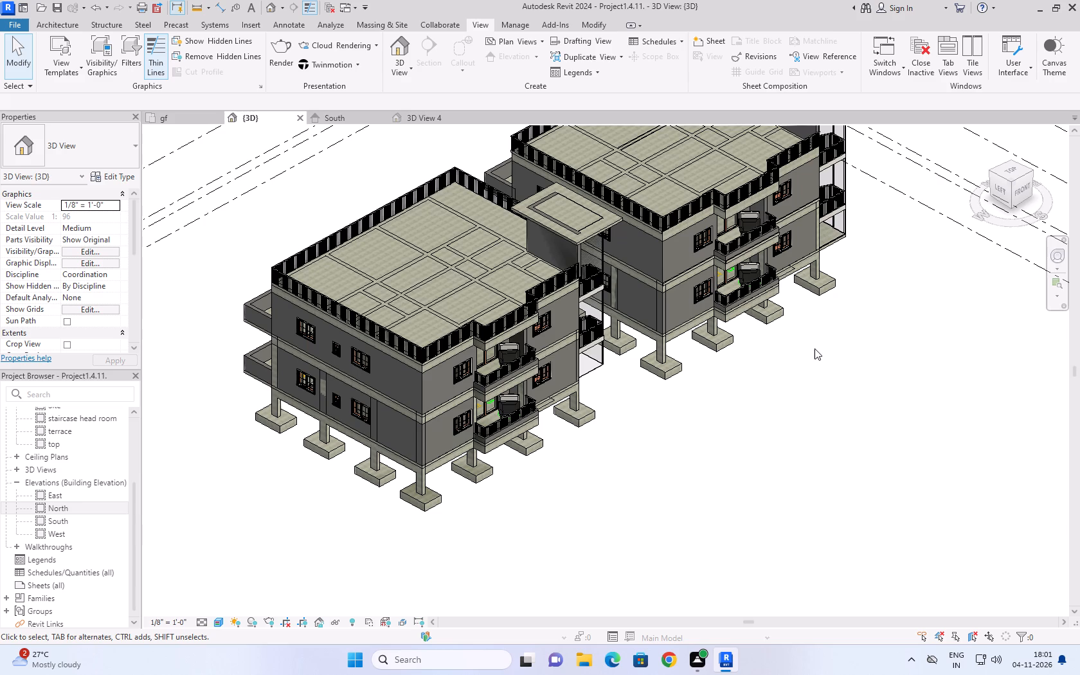
scroll(820, 342, down, 1)
middle_drag(914, 259, 783, 320)
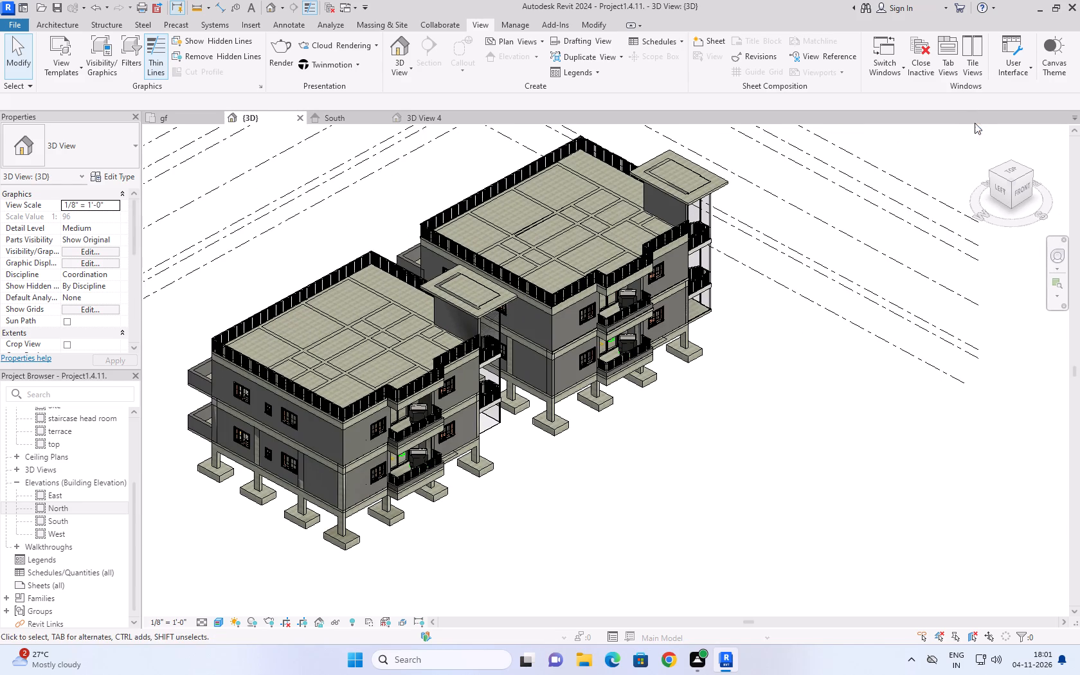
click(984, 141)
click(986, 132)
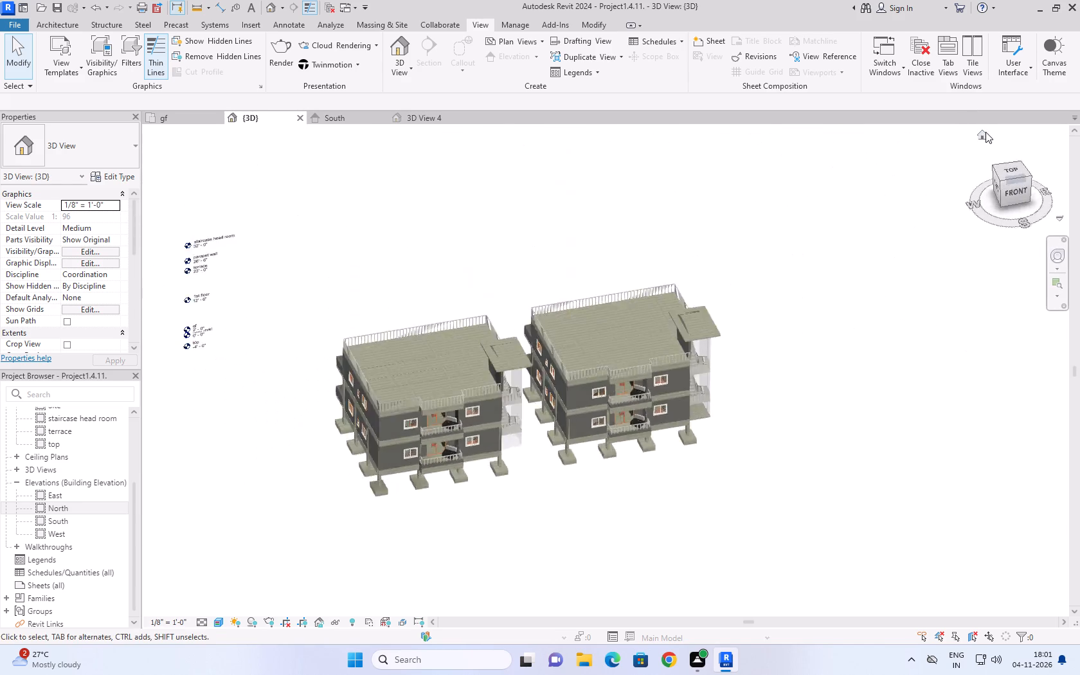
scroll(733, 530, up, 3)
scroll(786, 413, up, 4)
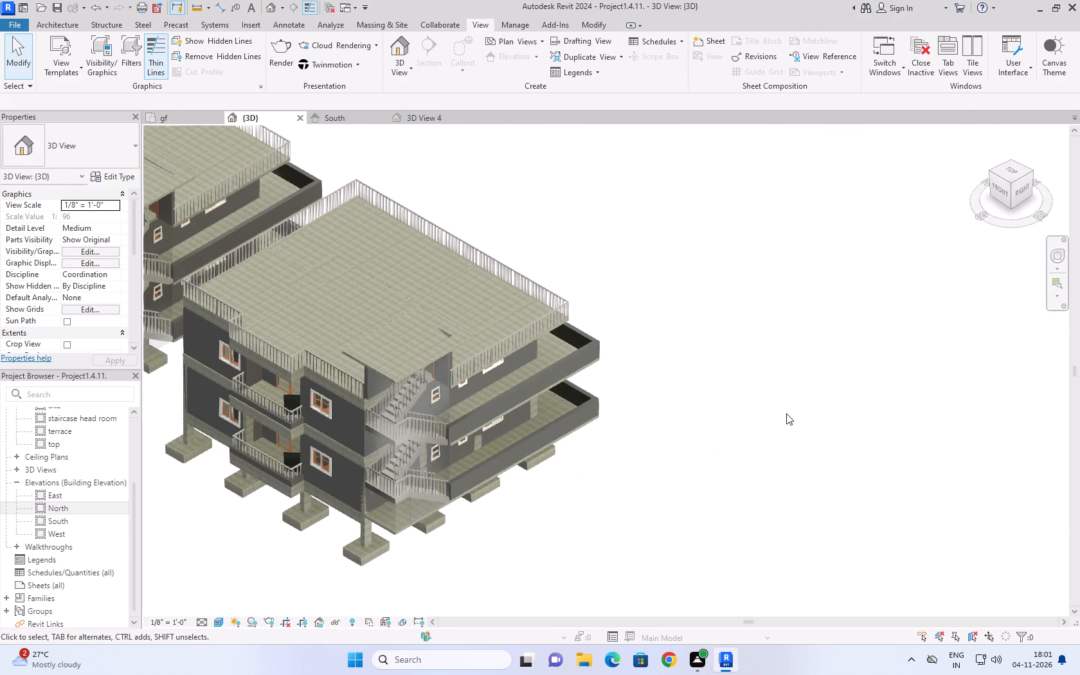
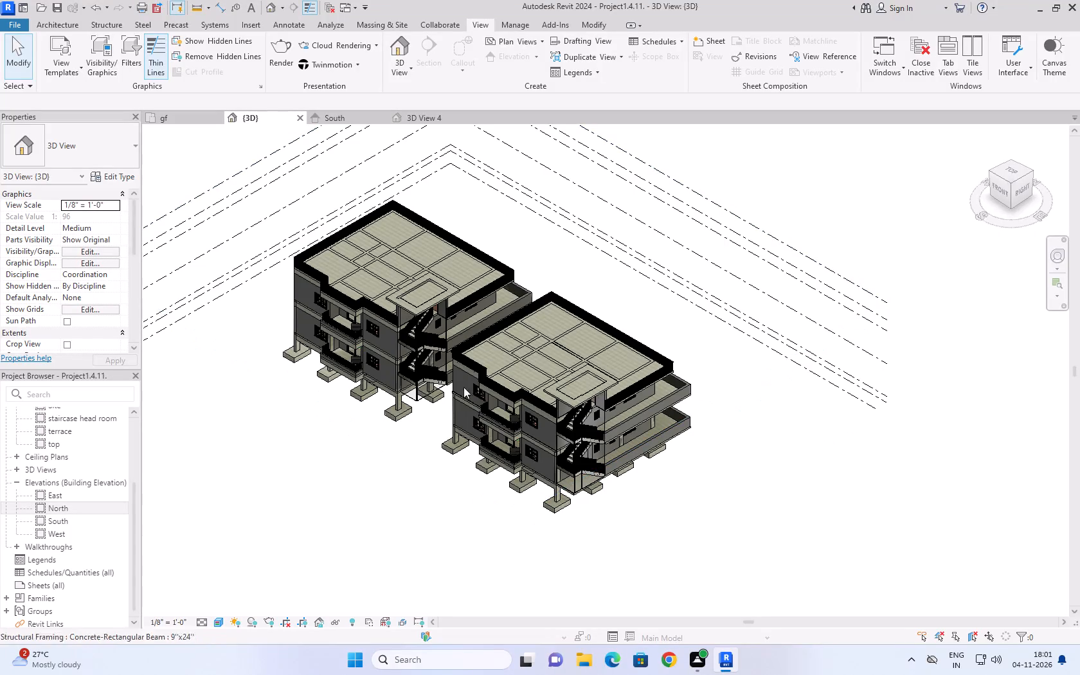
Orbit around both buildings in the {3D} view and examine the rear balconies, parapet walls and footings.
scroll(392, 352, up, 4)
scroll(444, 414, up, 4)
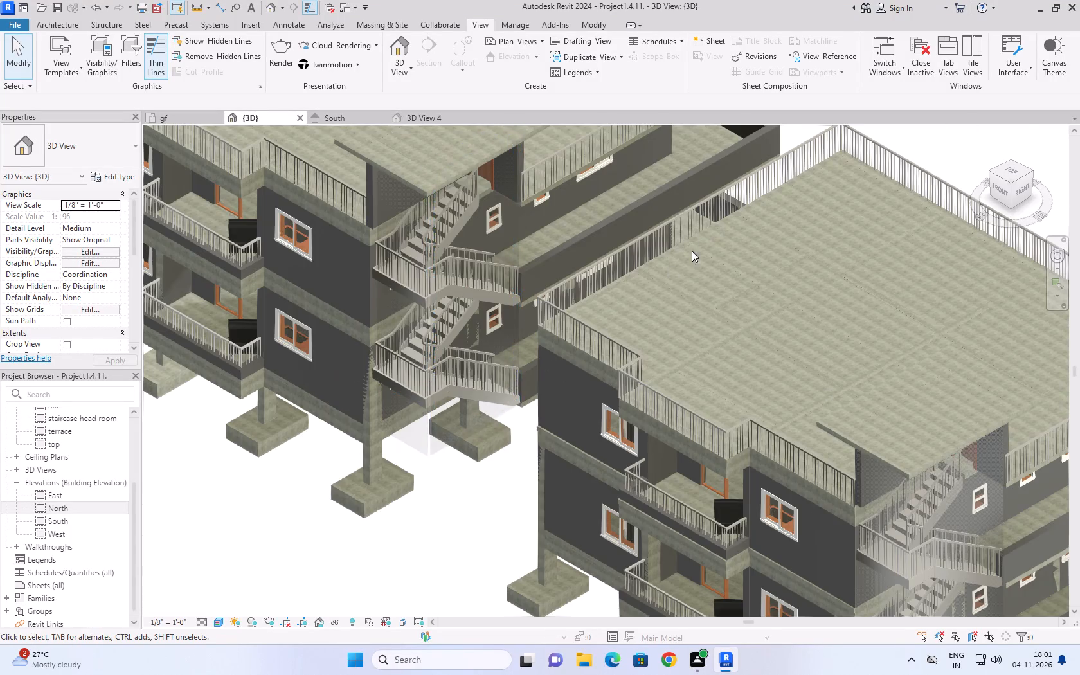
scroll(612, 303, down, 8)
shift+middle_drag(721, 201, 661, 253)
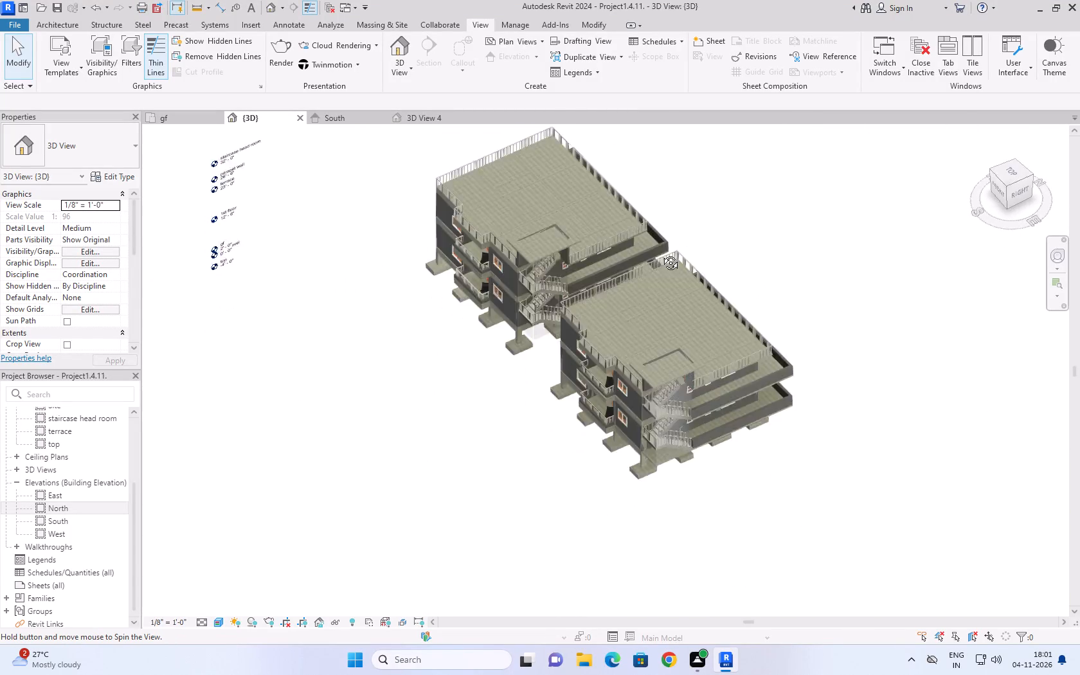
shift+middle_drag(661, 253, 393, 162)
scroll(449, 376, down, 1)
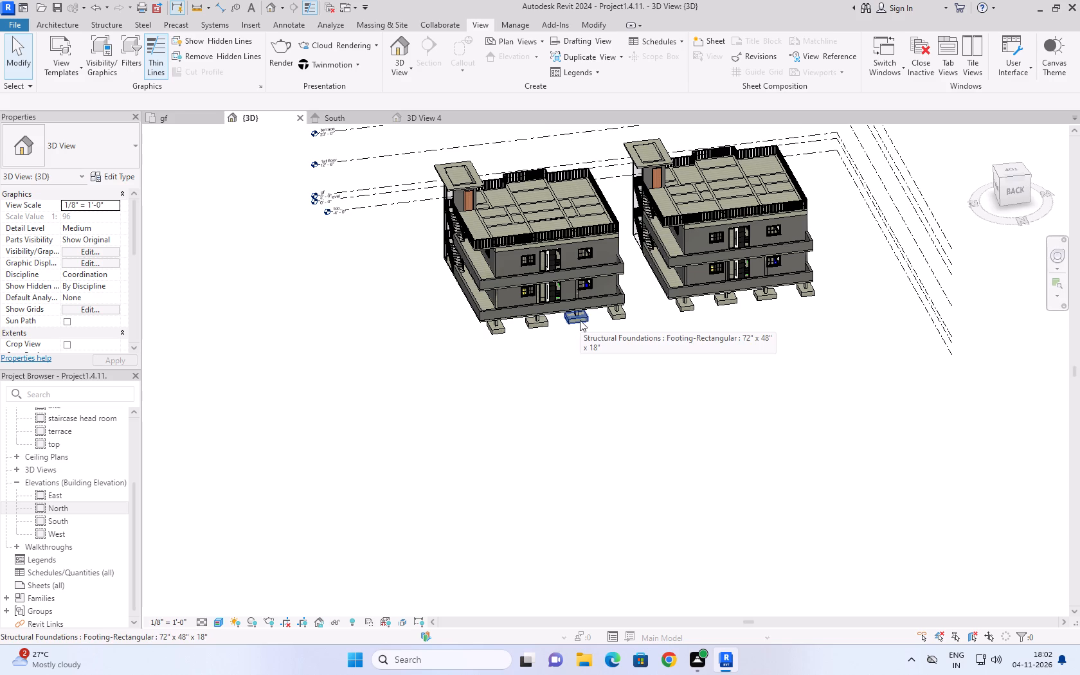
scroll(627, 317, up, 3)
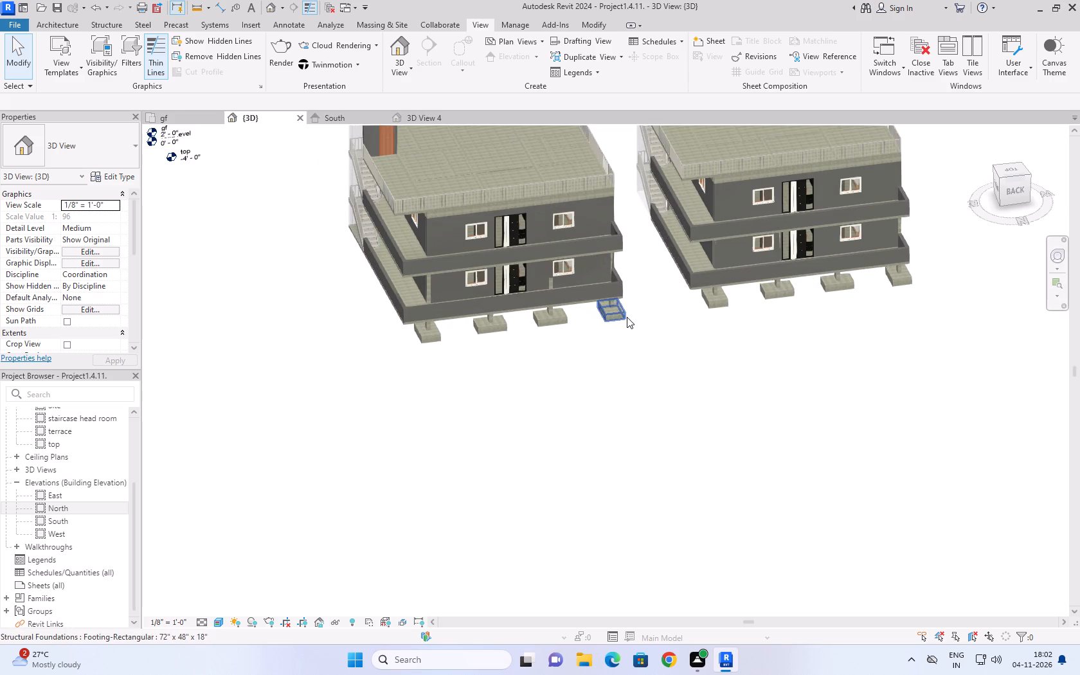
middle_drag(651, 311, 625, 507)
scroll(895, 462, up, 4)
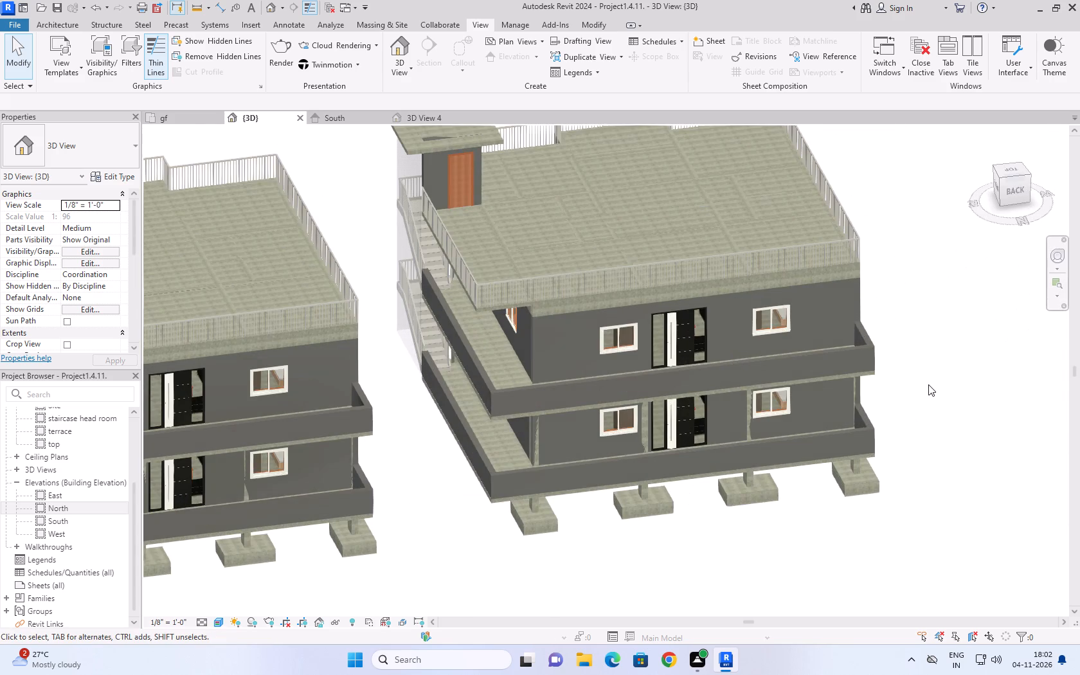
middle_drag(462, 507, 671, 426)
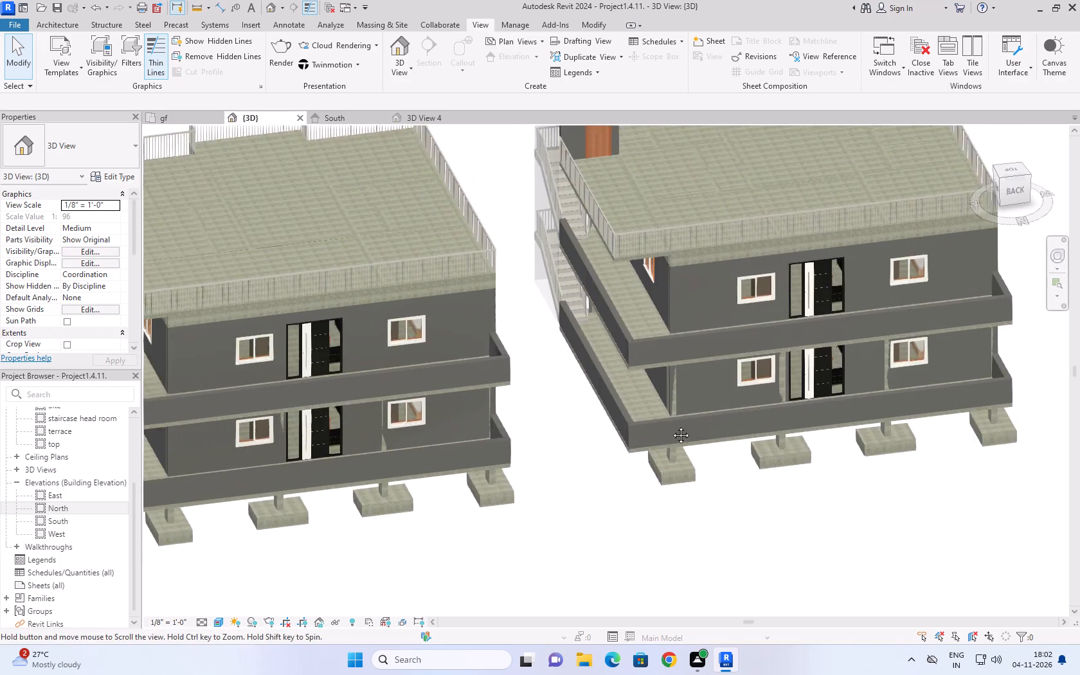
middle_drag(671, 426, 730, 410)
scroll(733, 409, down, 4)
scroll(407, 369, up, 4)
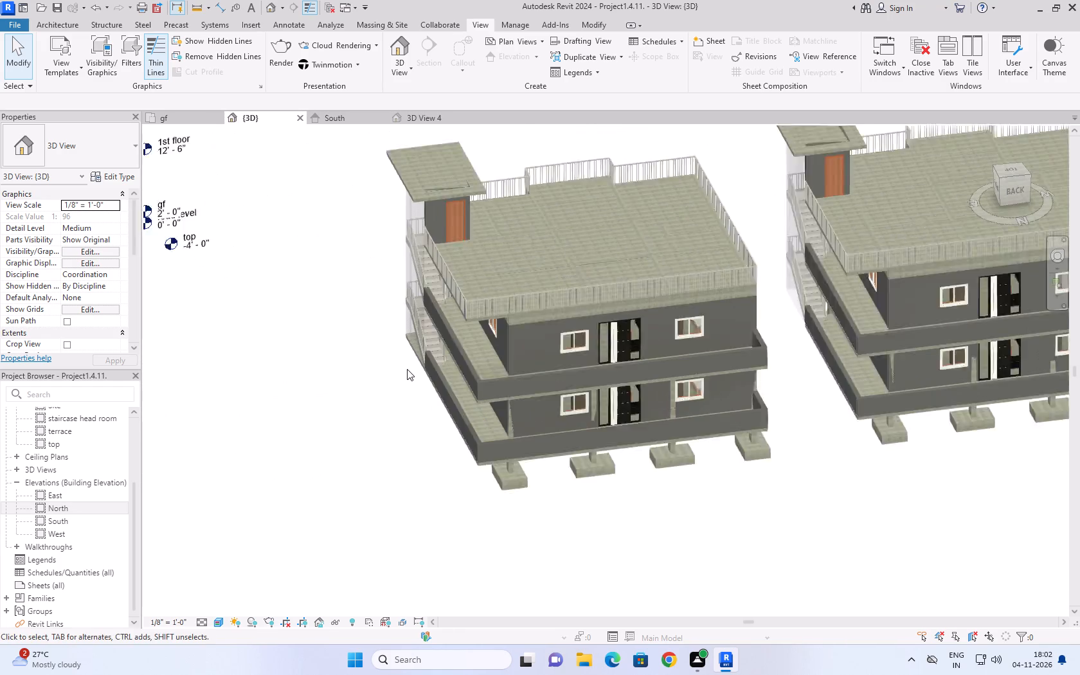
scroll(406, 347, up, 4)
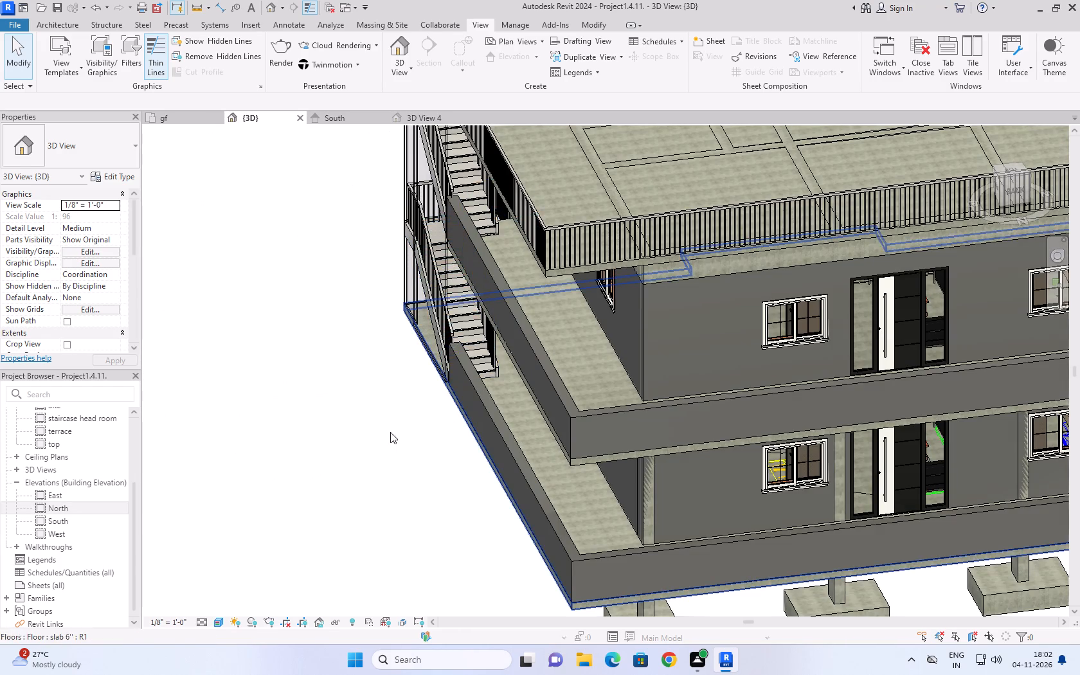
Examine the buildings square-on from the back and right sides, including the external staircase flights up to the terrace.
click(1016, 190)
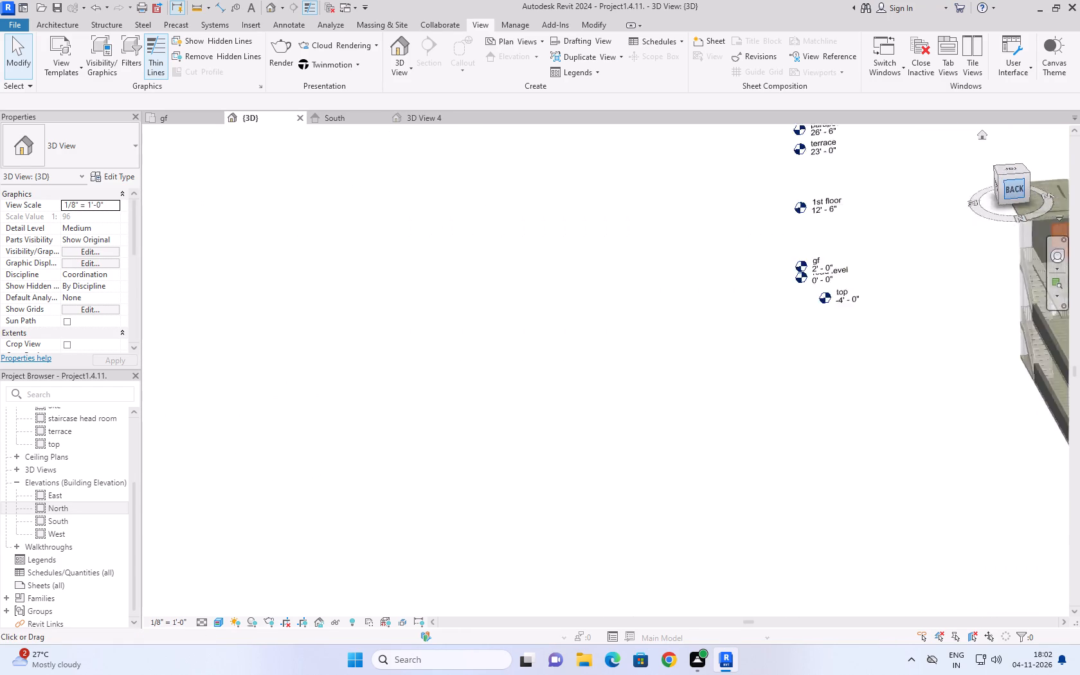
scroll(845, 373, up, 5)
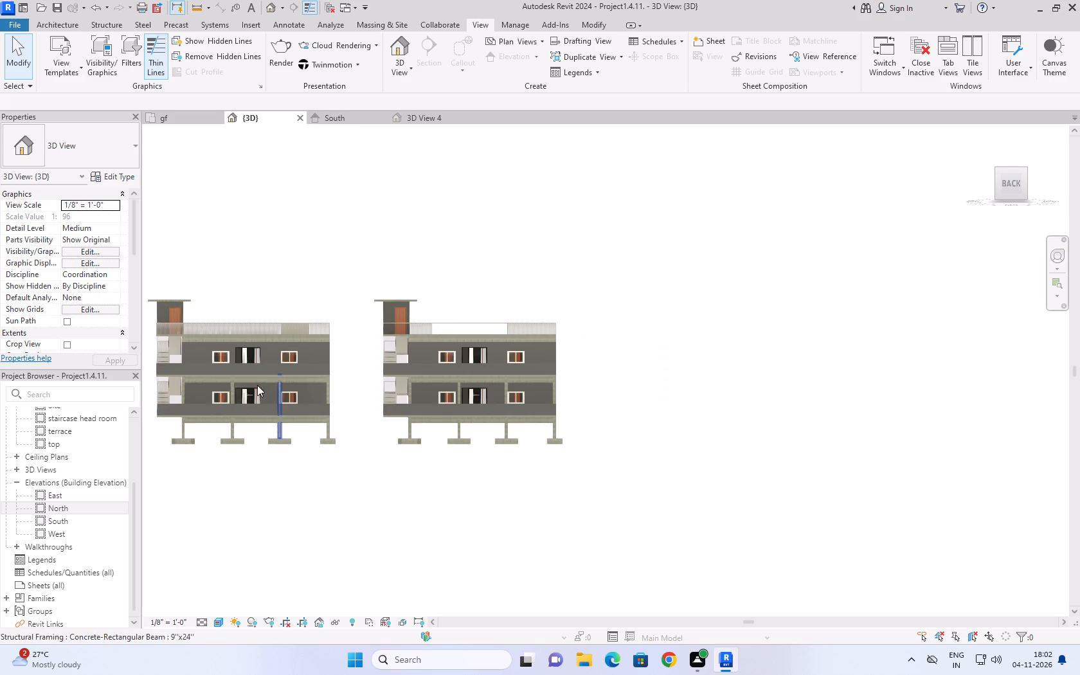
scroll(227, 381, up, 6)
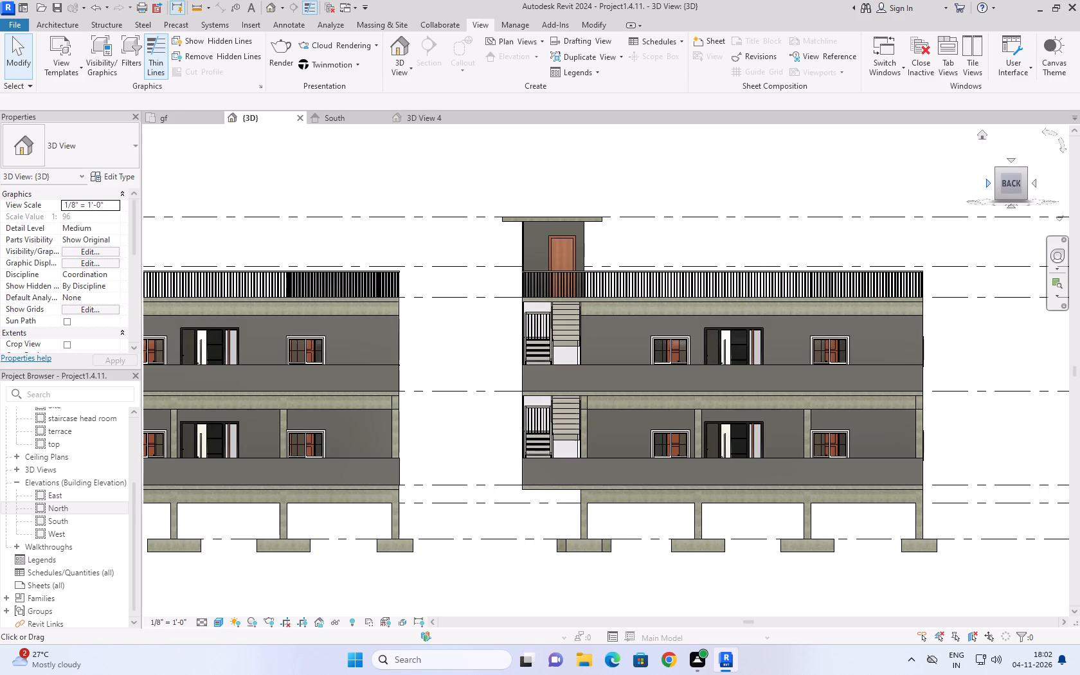
double_click(989, 181)
scroll(471, 393, up, 4)
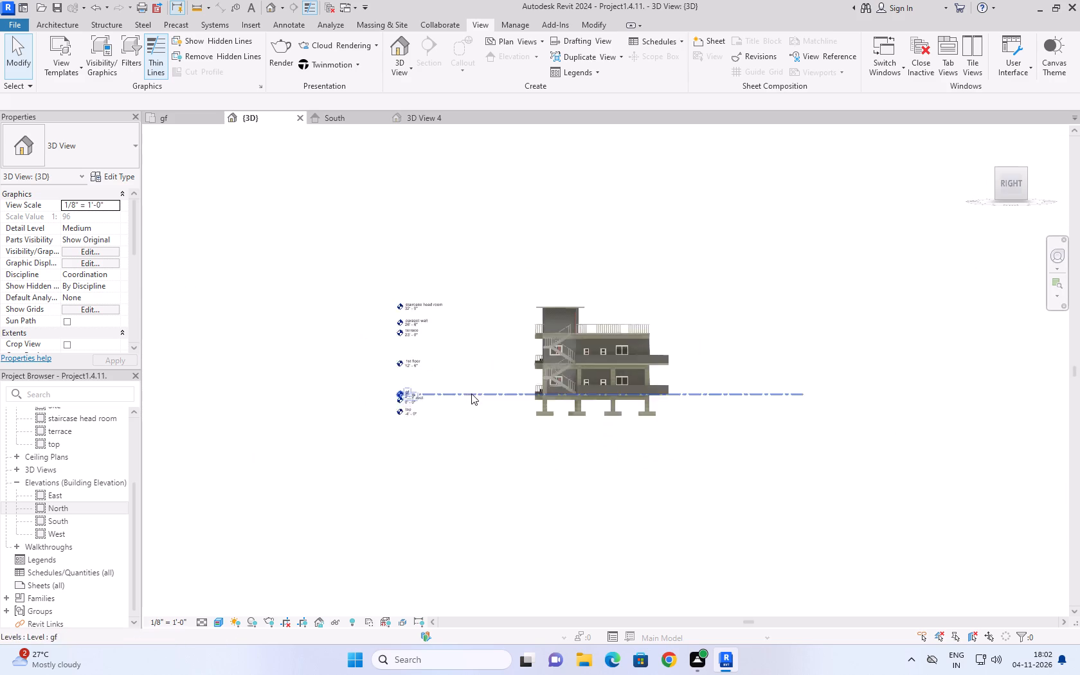
scroll(471, 393, up, 1)
scroll(595, 386, up, 10)
middle_drag(657, 290, 643, 409)
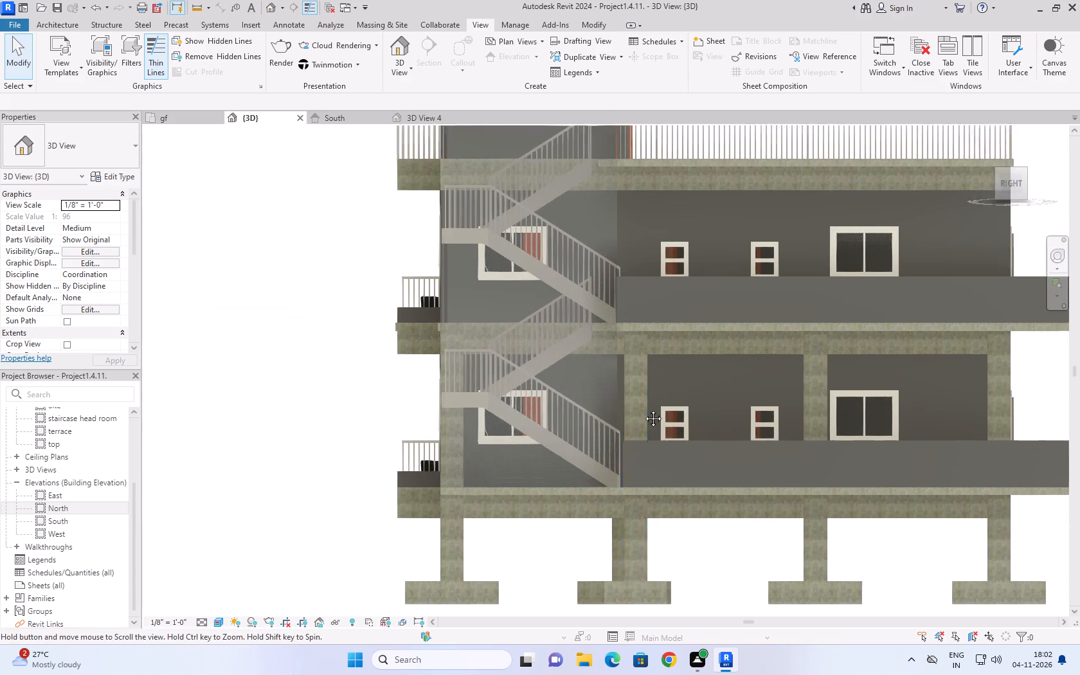
middle_drag(643, 409, 639, 431)
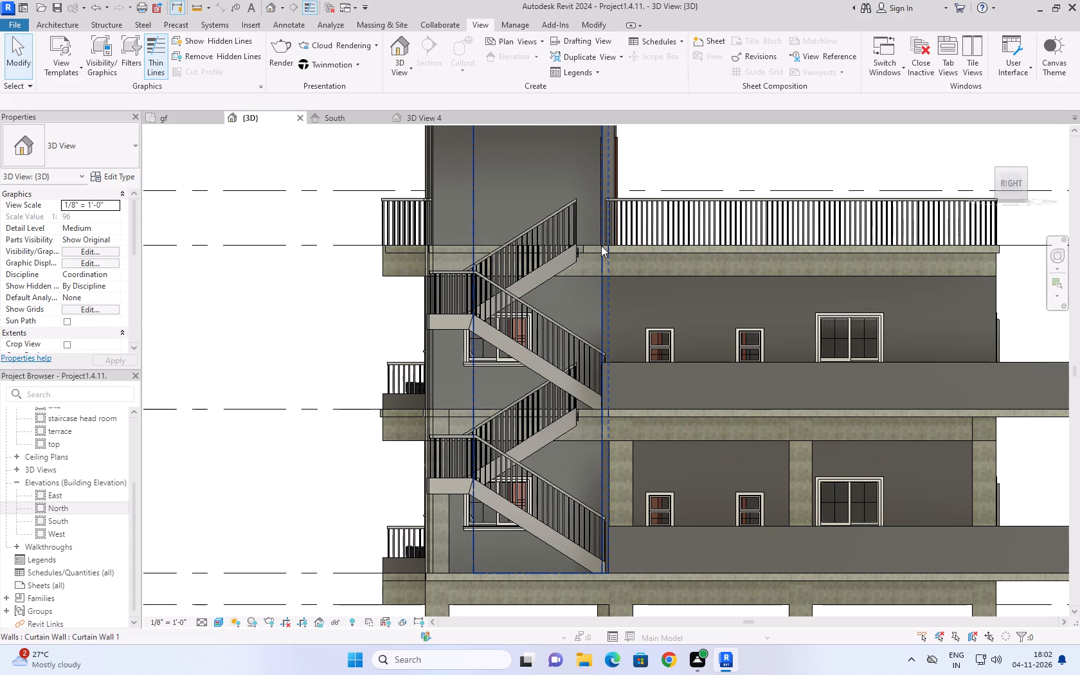
scroll(565, 233, up, 2)
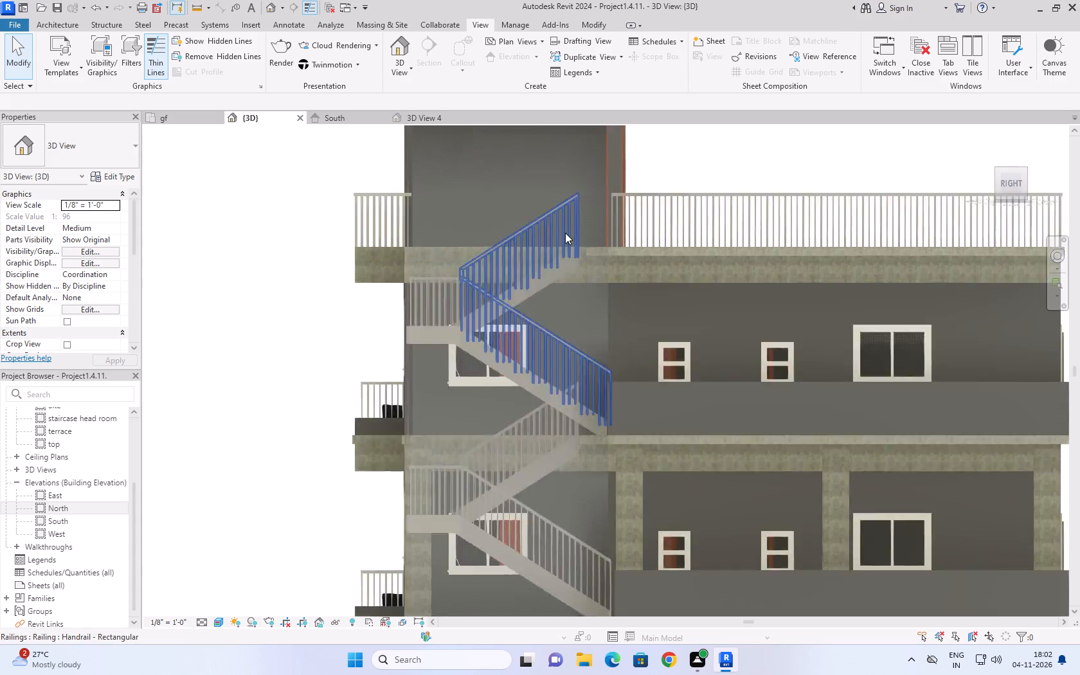
scroll(565, 233, up, 7)
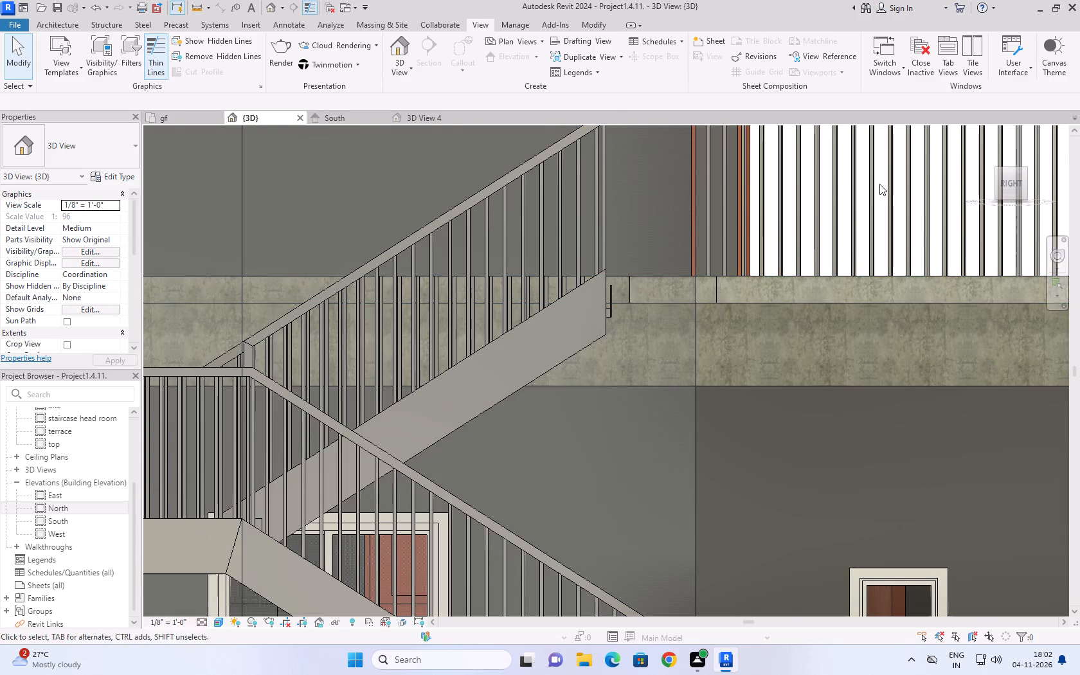
From the home orientation, examine the east building's staircase, side balconies, footings and underside.
click(980, 138)
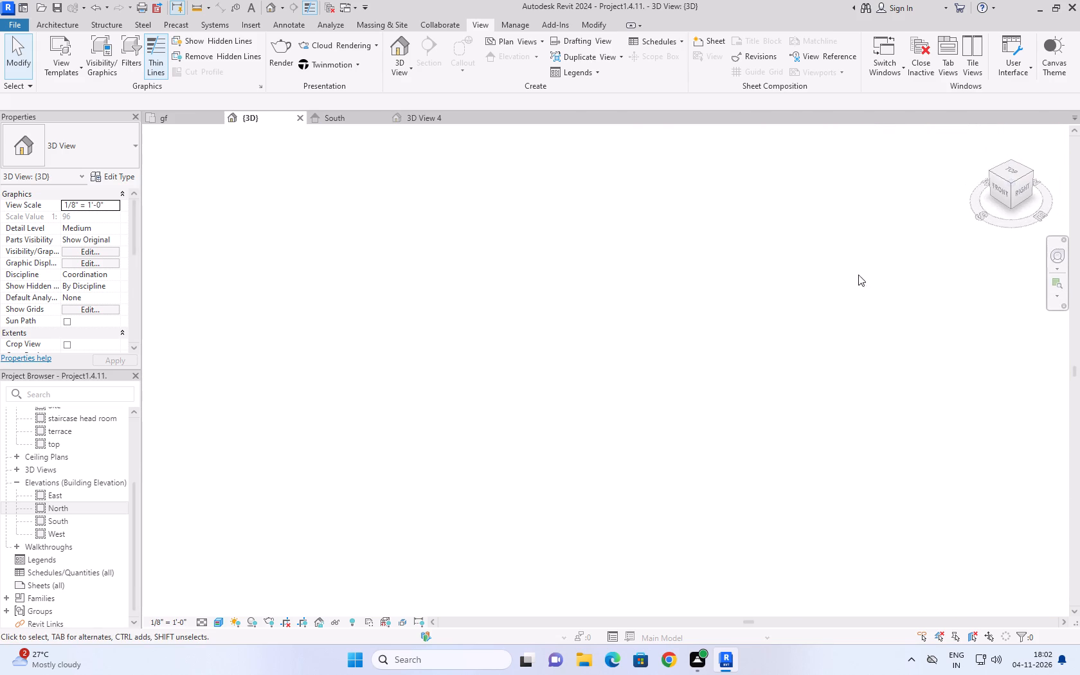
scroll(750, 470, up, 3)
scroll(588, 471, up, 12)
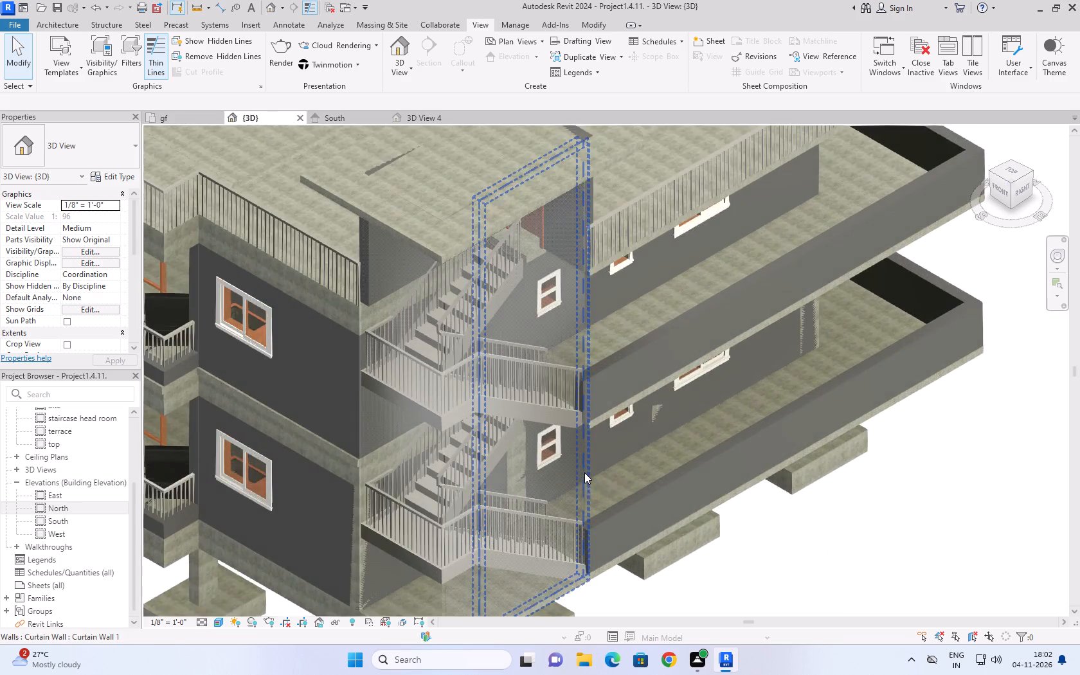
scroll(584, 473, up, 8)
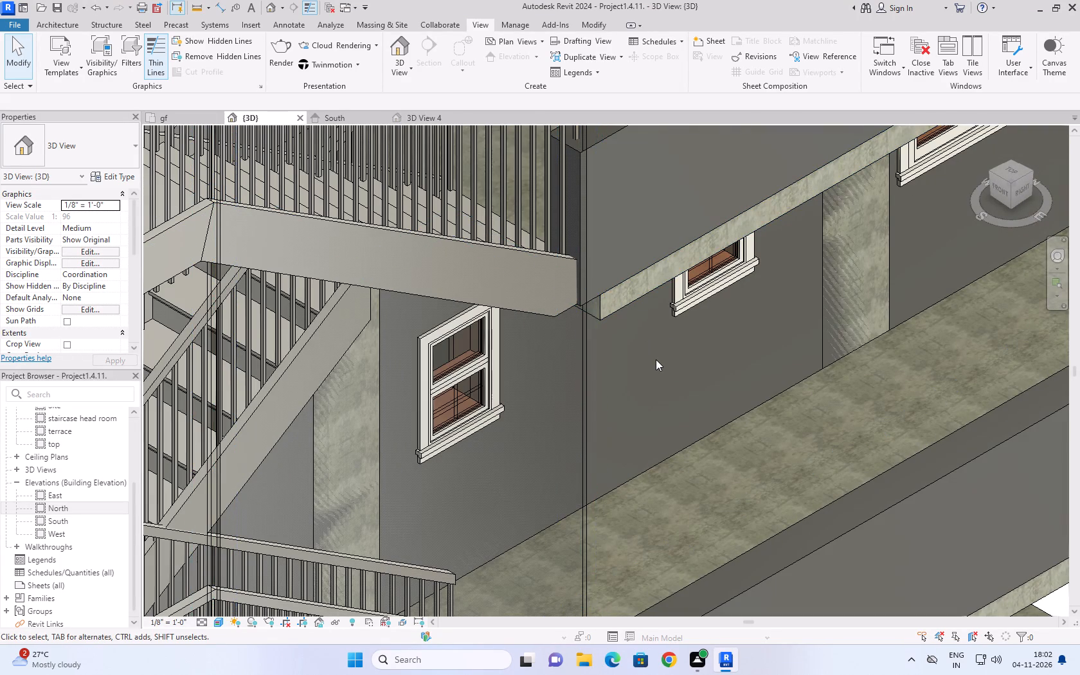
shift+middle_drag(656, 360, 605, 331)
scroll(605, 331, down, 5)
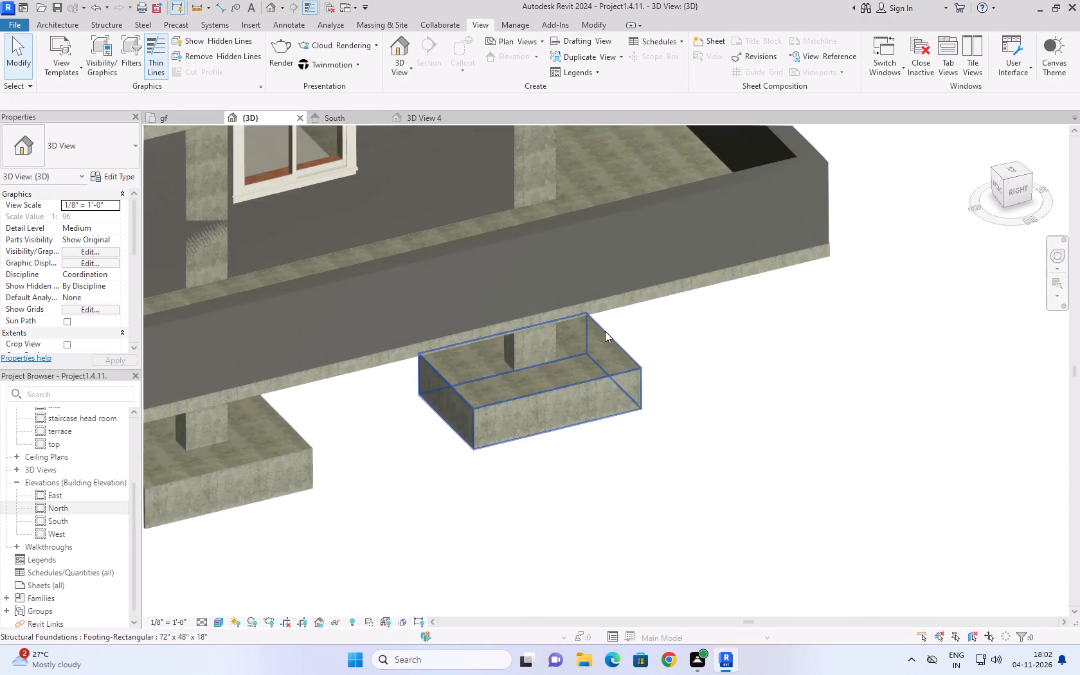
scroll(605, 331, down, 3)
scroll(440, 318, down, 5)
scroll(310, 278, down, 1)
shift+scroll(303, 280, up, 1)
shift+middle_drag(303, 280, 325, 364)
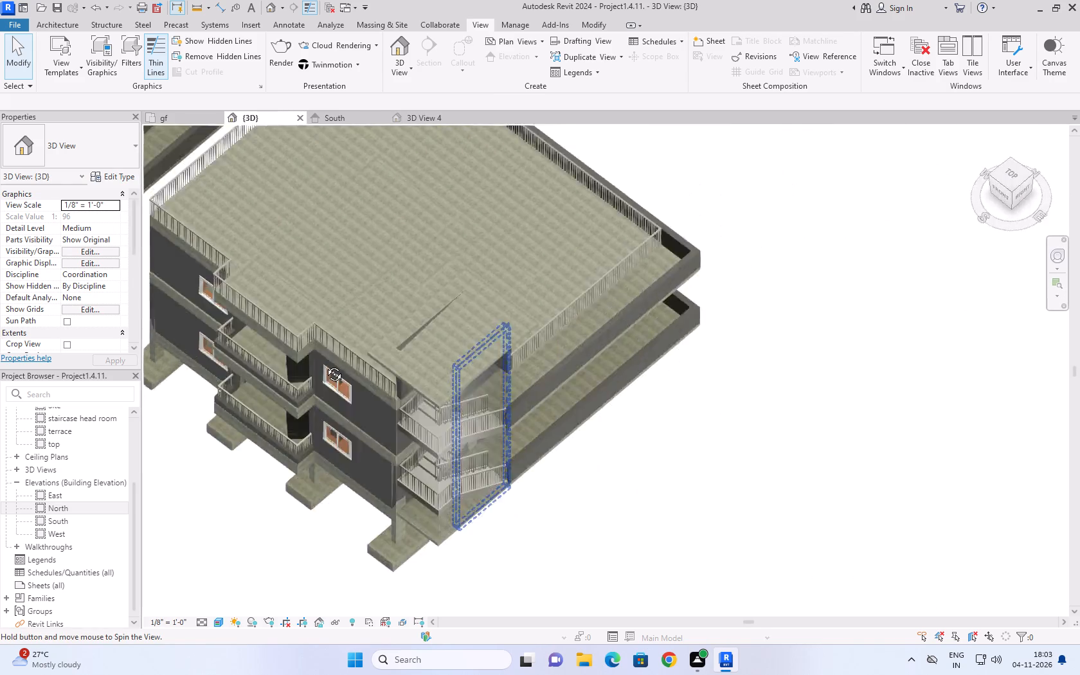
shift+middle_drag(325, 364, 307, 328)
shift+middle_drag(509, 489, 464, 394)
middle_drag(474, 382, 600, 429)
scroll(519, 397, down, 1)
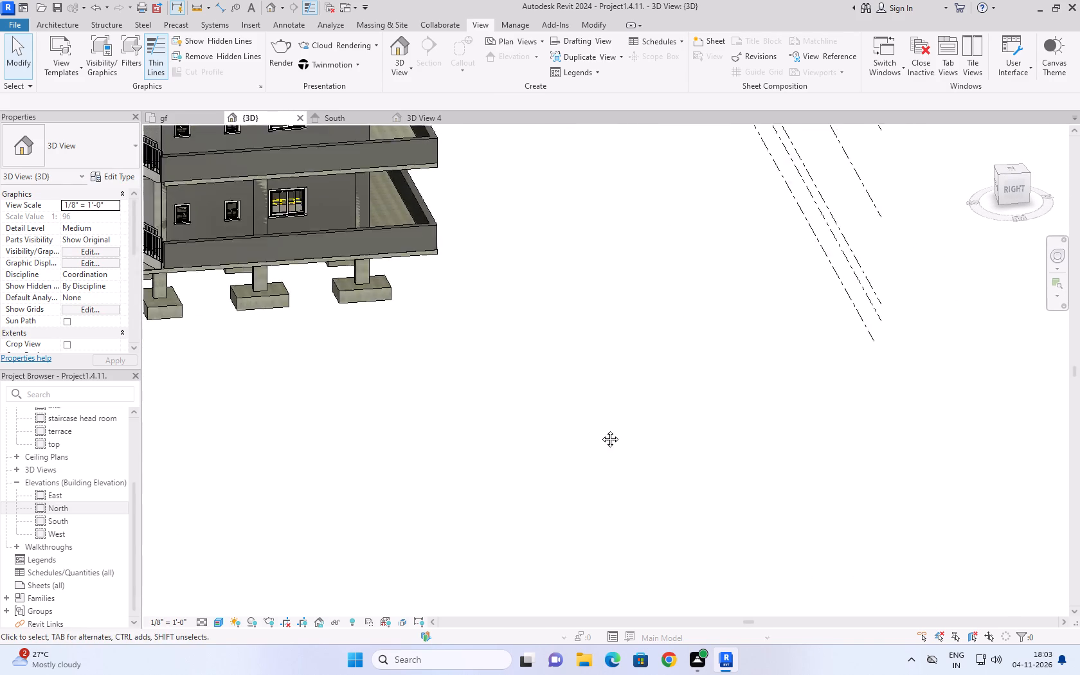
middle_drag(600, 429, 825, 584)
shift+middle_drag(573, 582, 580, 423)
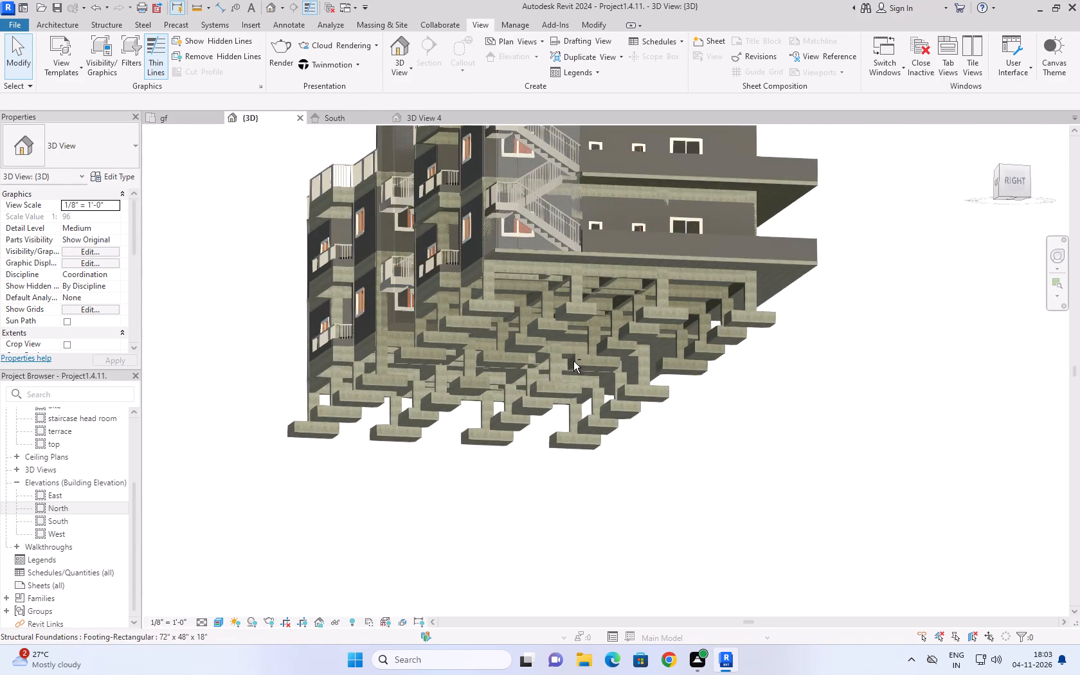
Examine the east building's external staircase flights, slab edges and underside from the right side.
scroll(598, 160, up, 15)
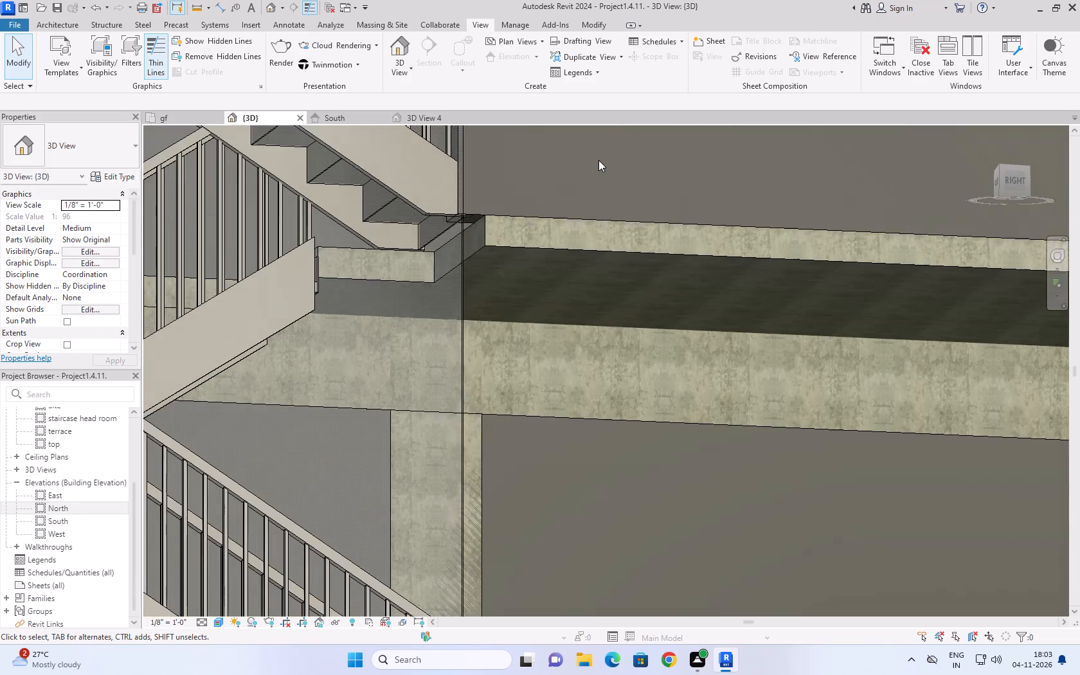
scroll(426, 202, up, 8)
shift+middle_drag(622, 291, 611, 305)
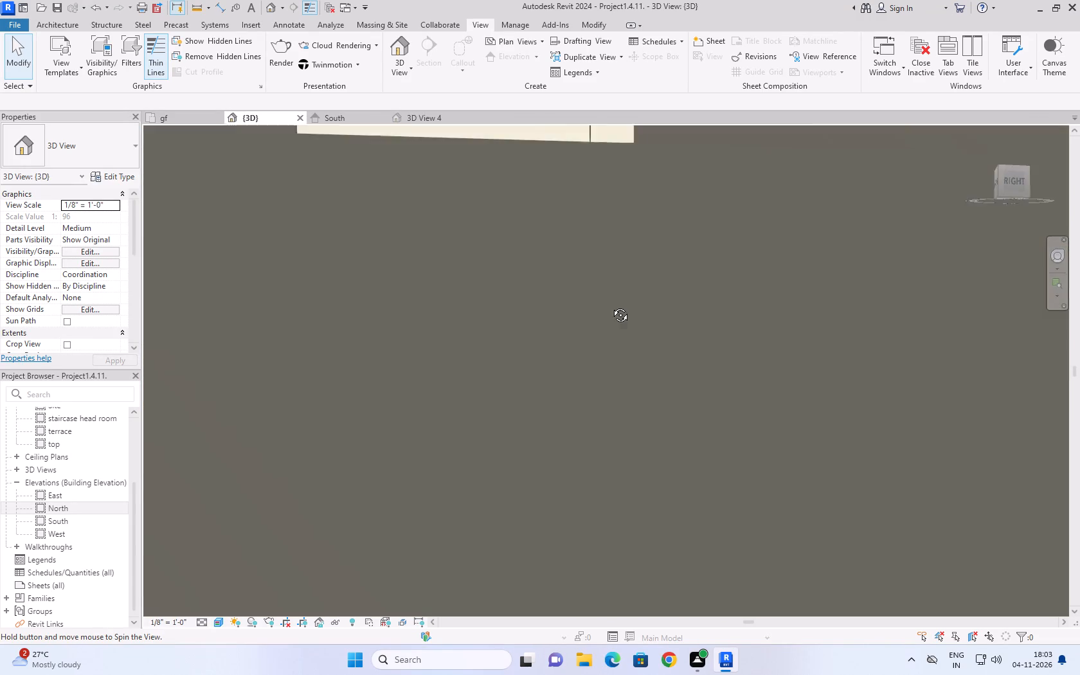
shift+middle_drag(611, 305, 606, 307)
scroll(610, 292, down, 19)
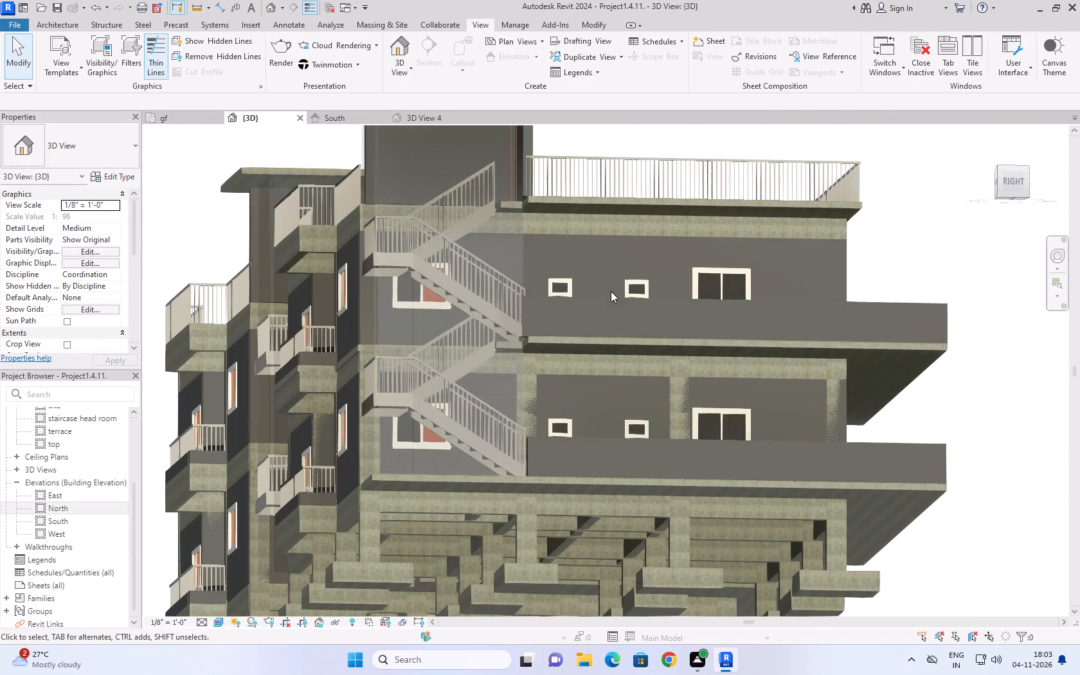
shift+middle_drag(546, 377, 539, 350)
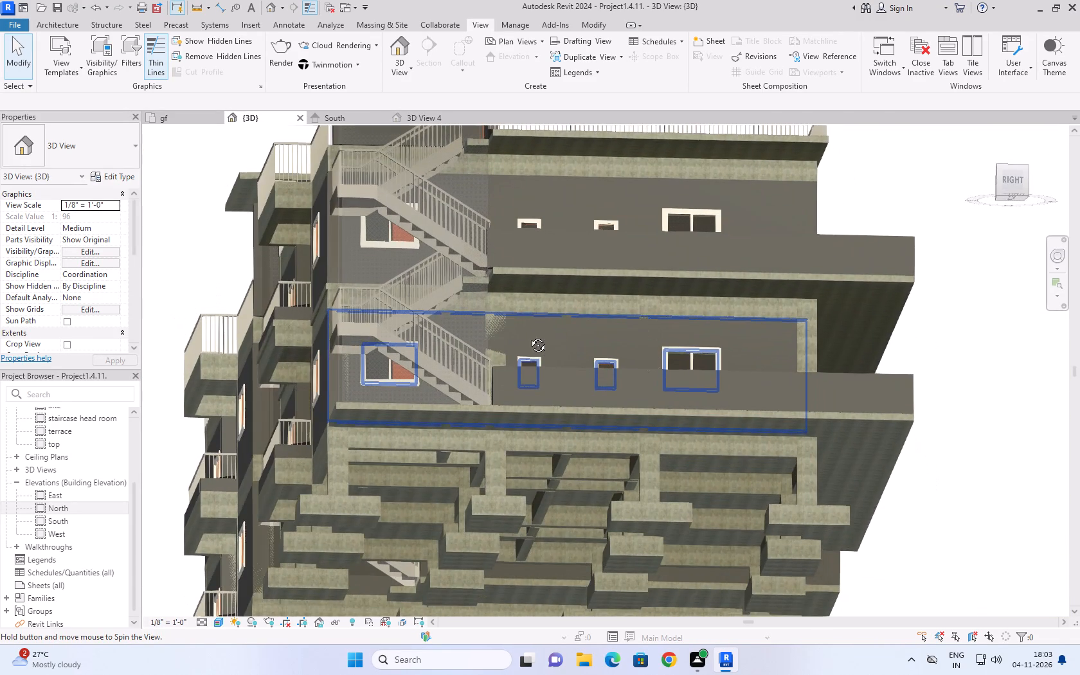
scroll(485, 256, up, 16)
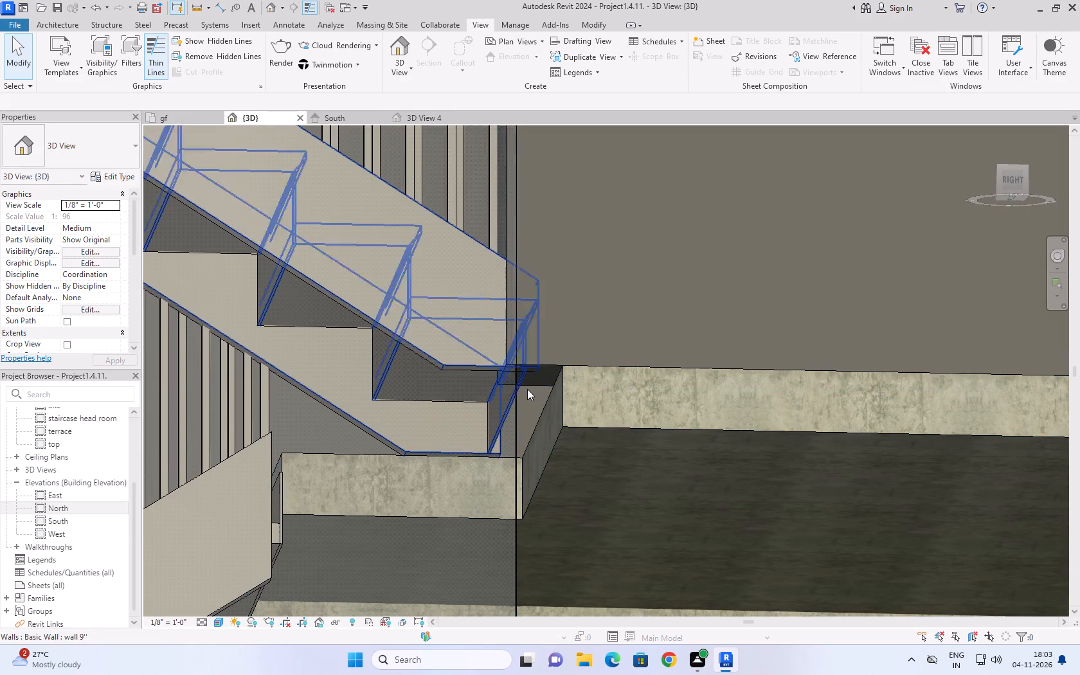
Select the stair running from the 1st floor to the terrace and examine its foot and the adjoining slab from below and behind.
click(460, 364)
shift+middle_drag(635, 404, 603, 419)
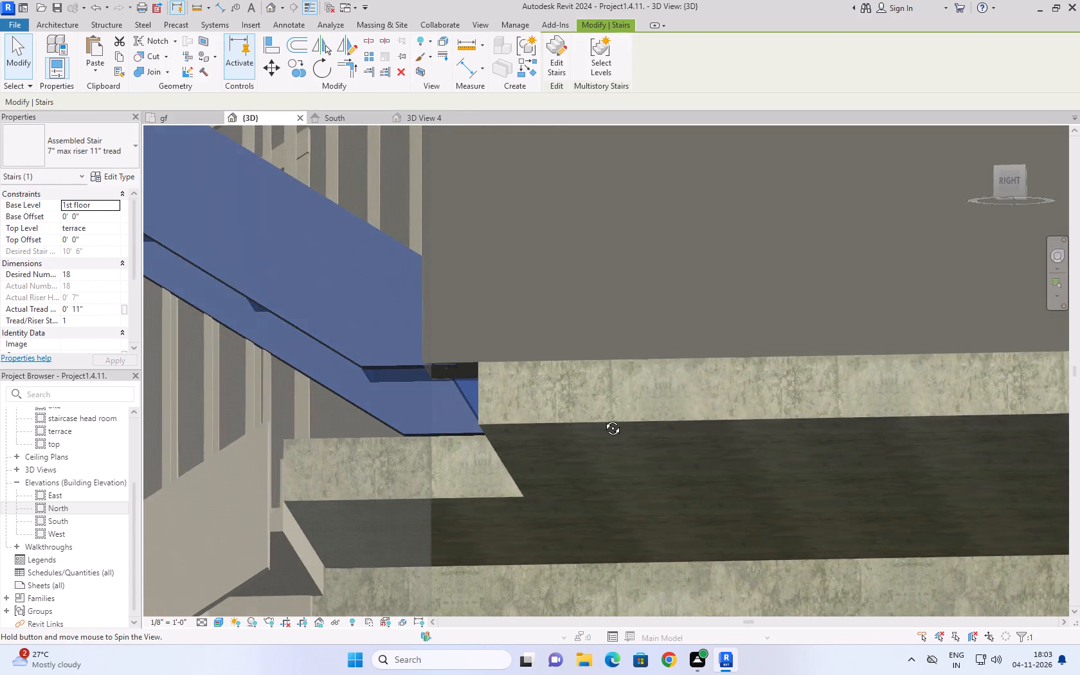
shift+middle_drag(603, 419, 626, 410)
shift+scroll(626, 415, up, 1)
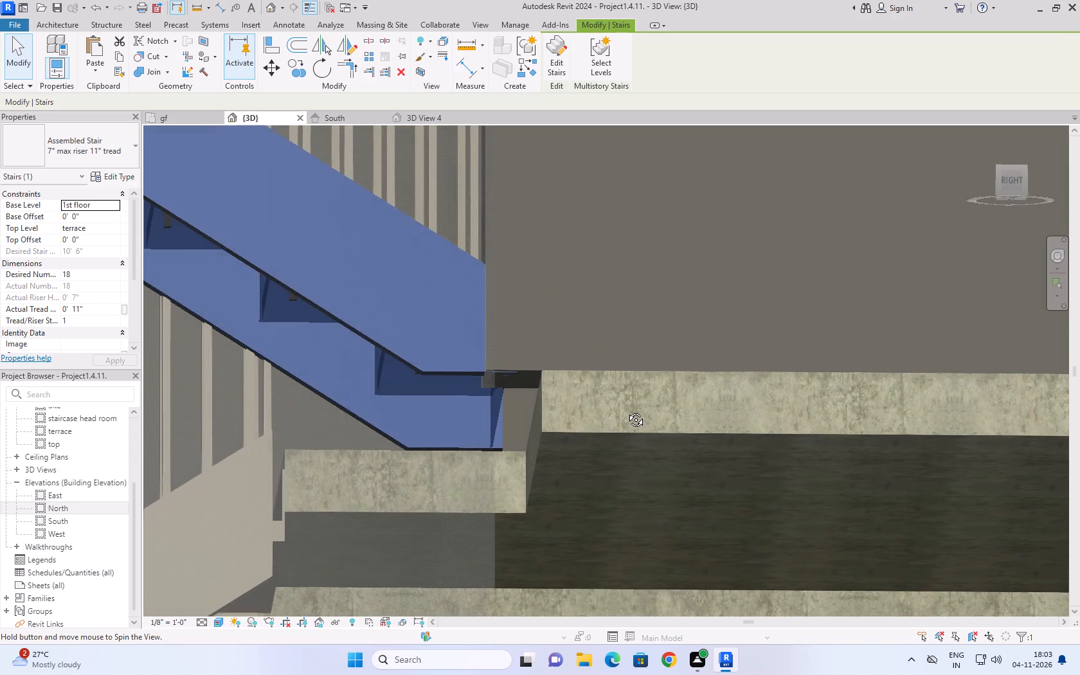
shift+middle_drag(626, 410, 428, 538)
shift+right_drag(450, 533, 428, 538)
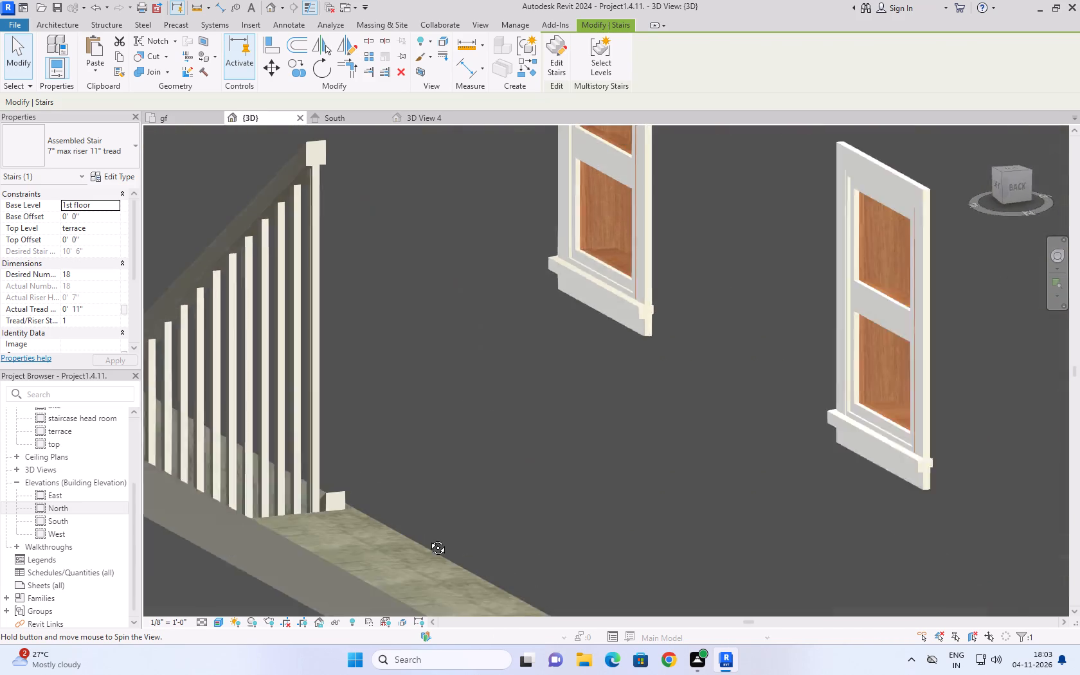
shift+right_drag(428, 538, 422, 539)
shift+middle_drag(428, 538, 428, 490)
scroll(443, 369, down, 5)
shift+middle_drag(440, 375, 419, 388)
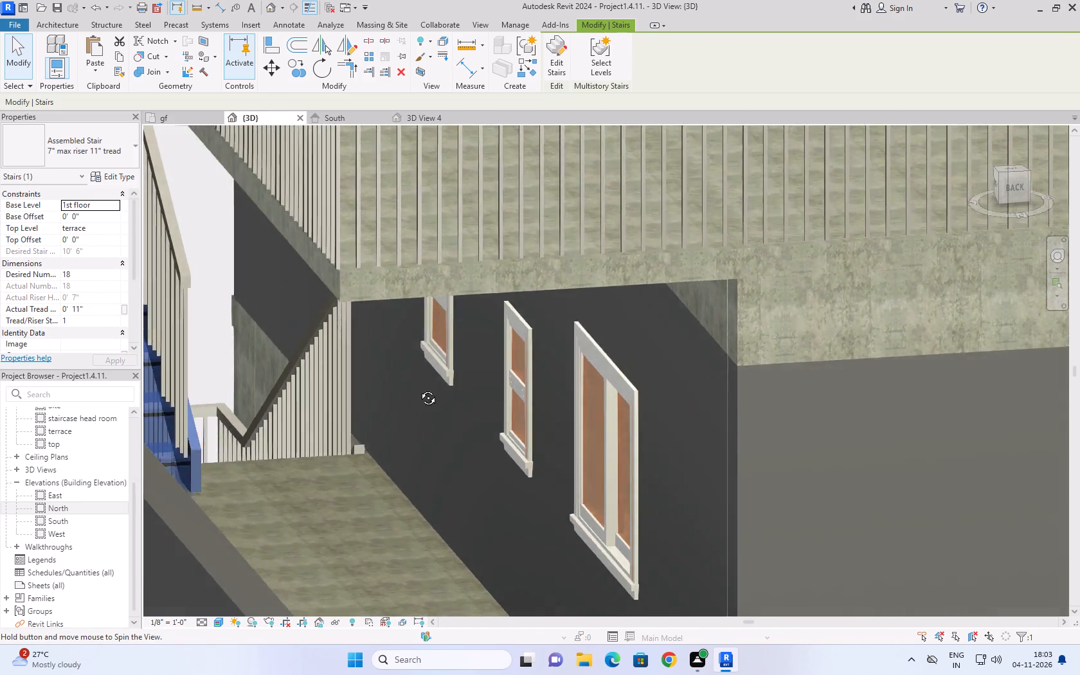
shift+middle_drag(419, 388, 400, 398)
scroll(253, 407, up, 1)
scroll(253, 407, down, 4)
scroll(215, 455, down, 3)
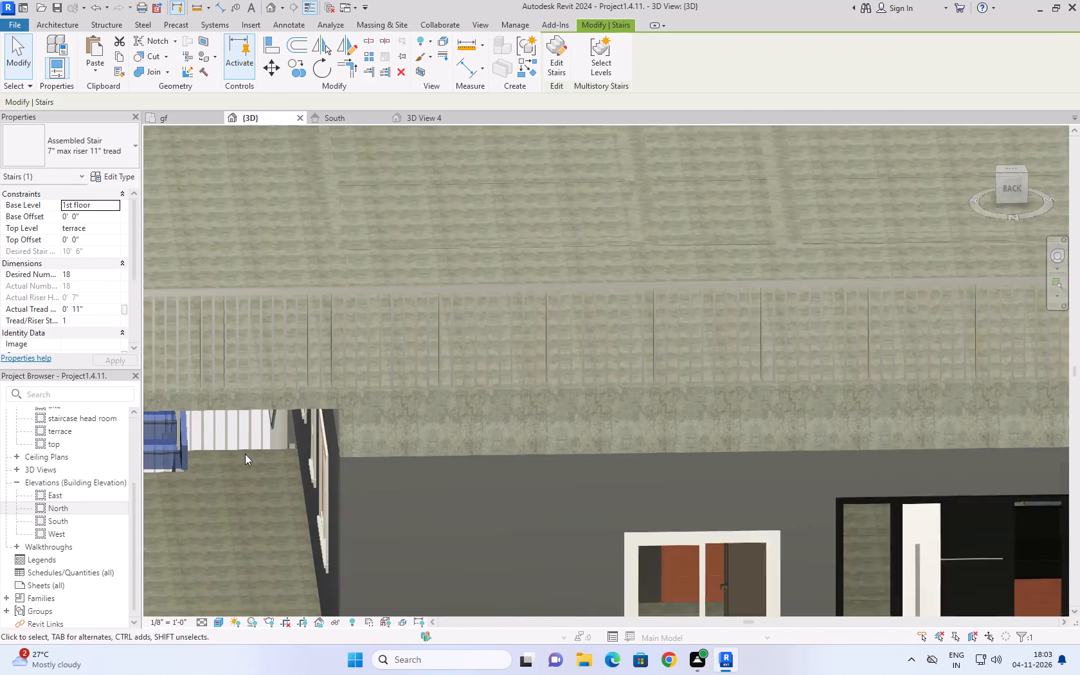
Edit the 1st-floor 6" slab's boundary, shifting its short edge at the staircase about 2 inches into the stair opening.
scroll(144, 448, up, 4)
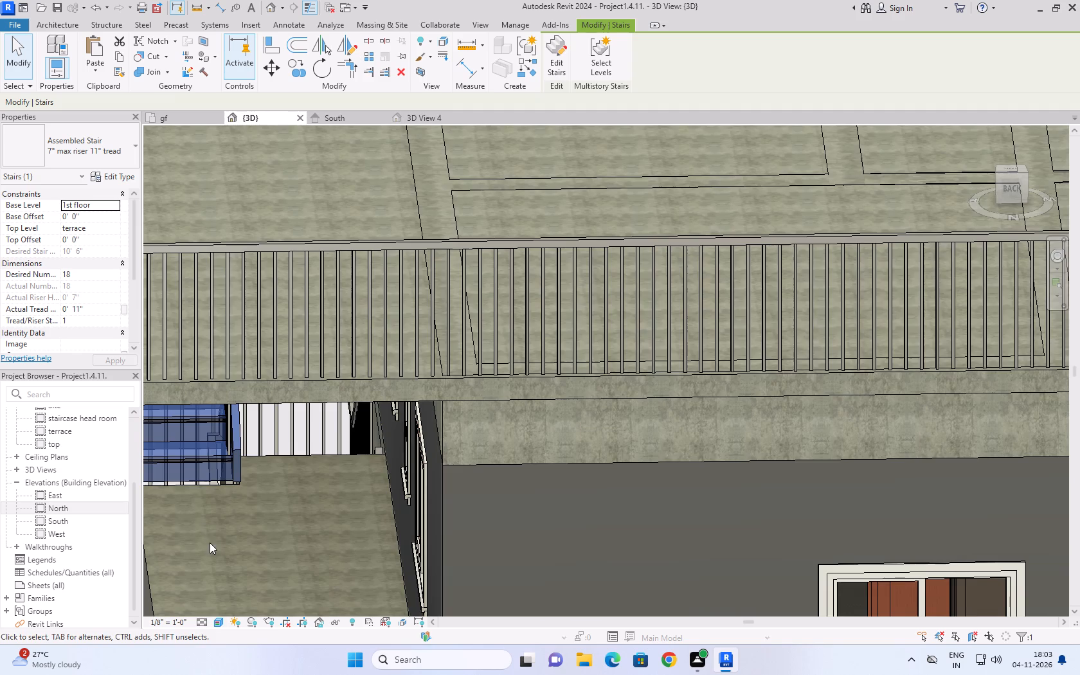
middle_drag(204, 526, 287, 566)
scroll(273, 535, up, 10)
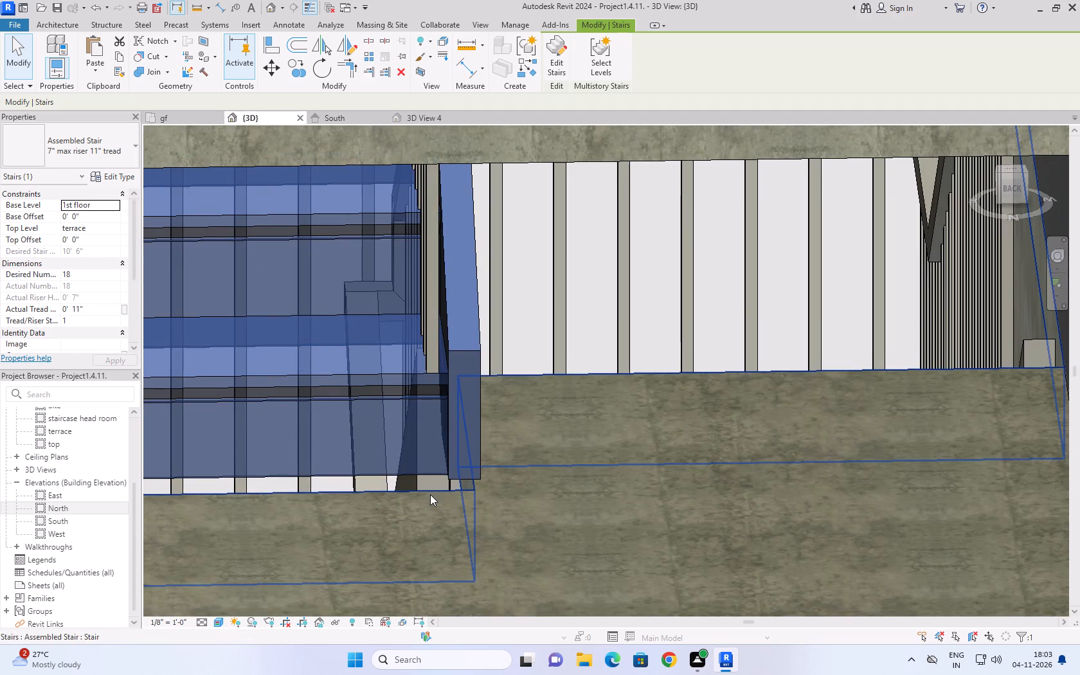
click(566, 373)
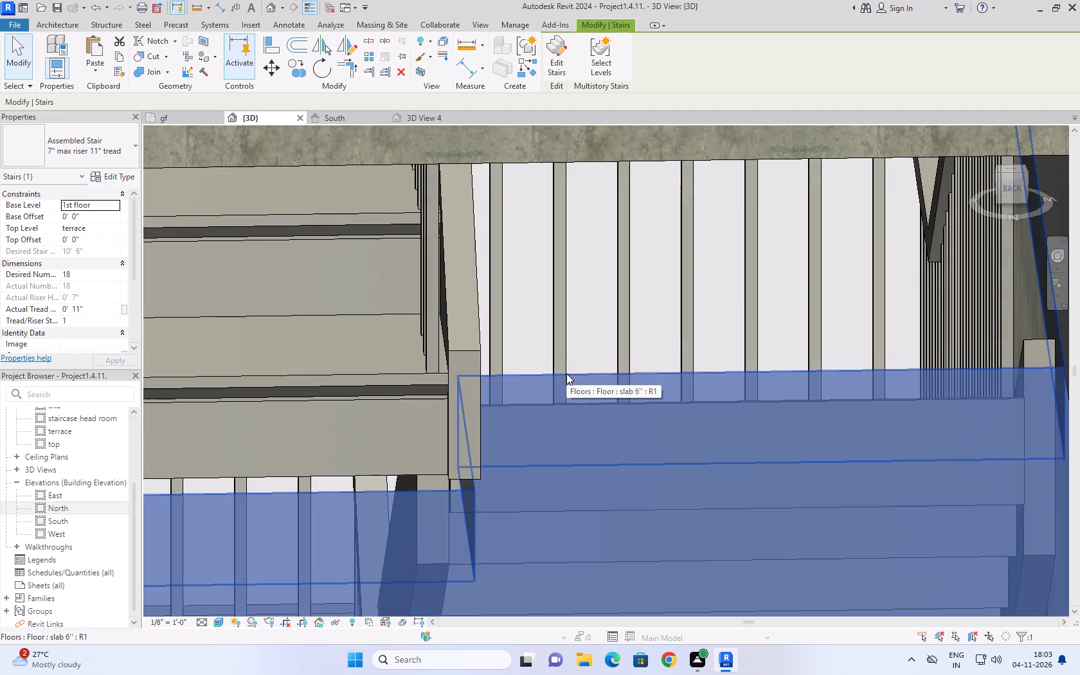
click(559, 66)
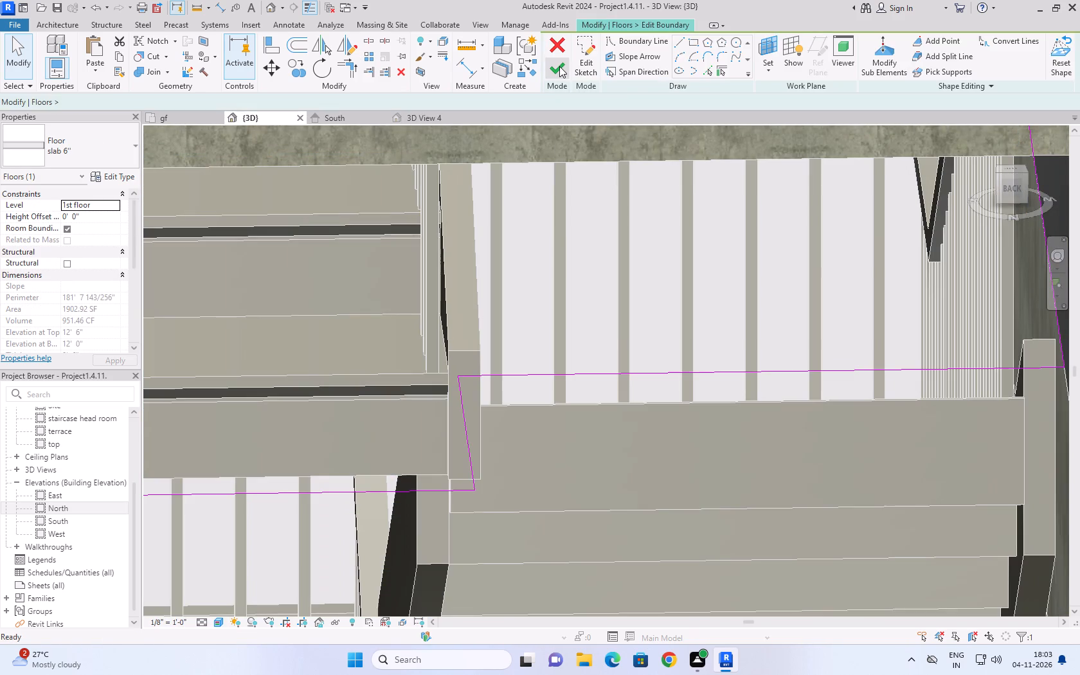
click(1007, 167)
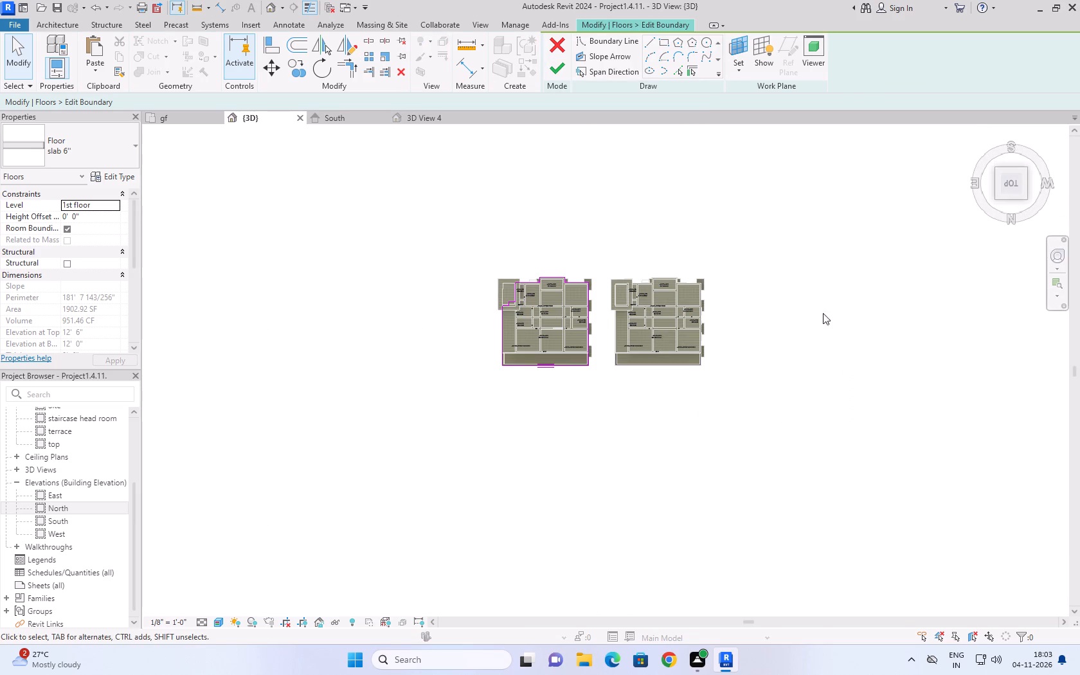
scroll(484, 300, up, 6)
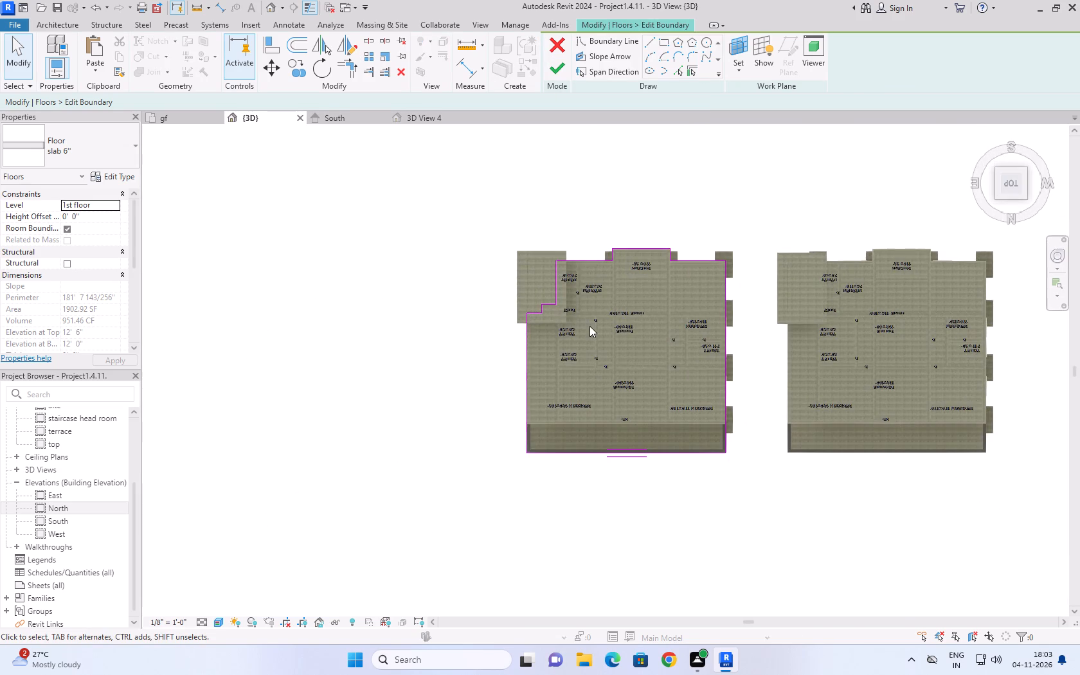
scroll(590, 327, up, 11)
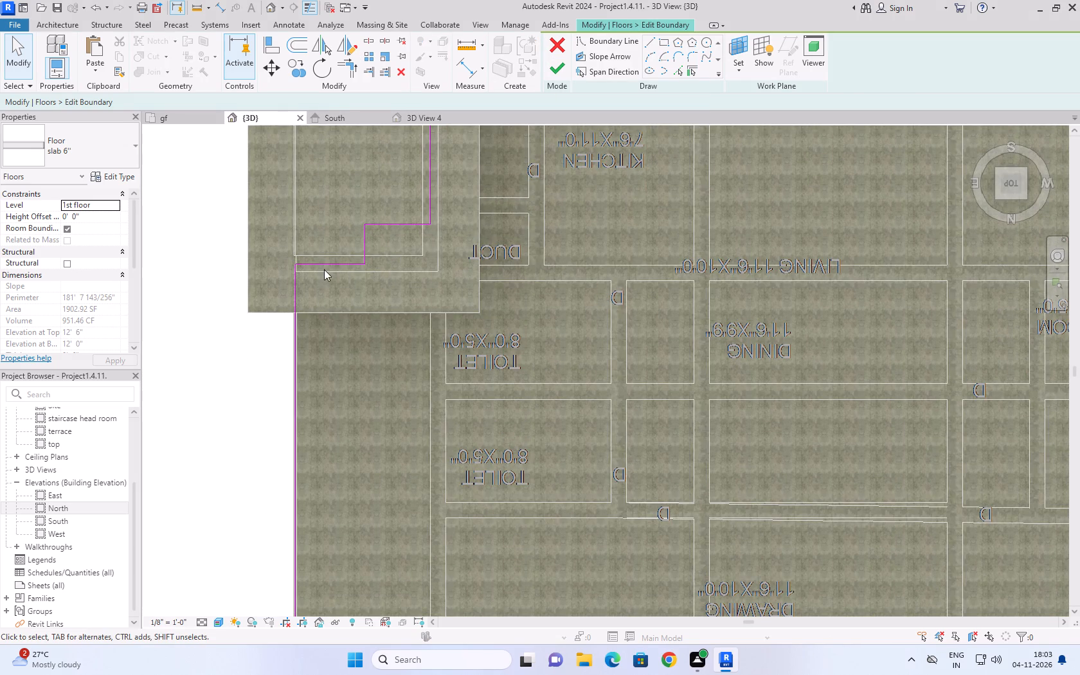
scroll(315, 258, up, 6)
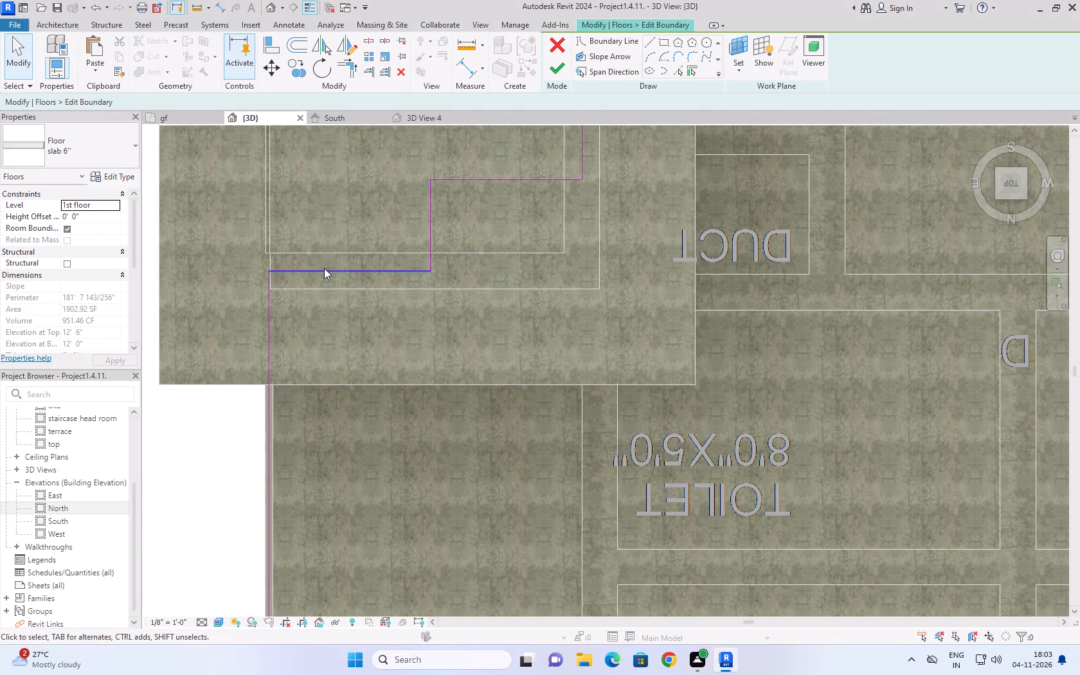
click(324, 268)
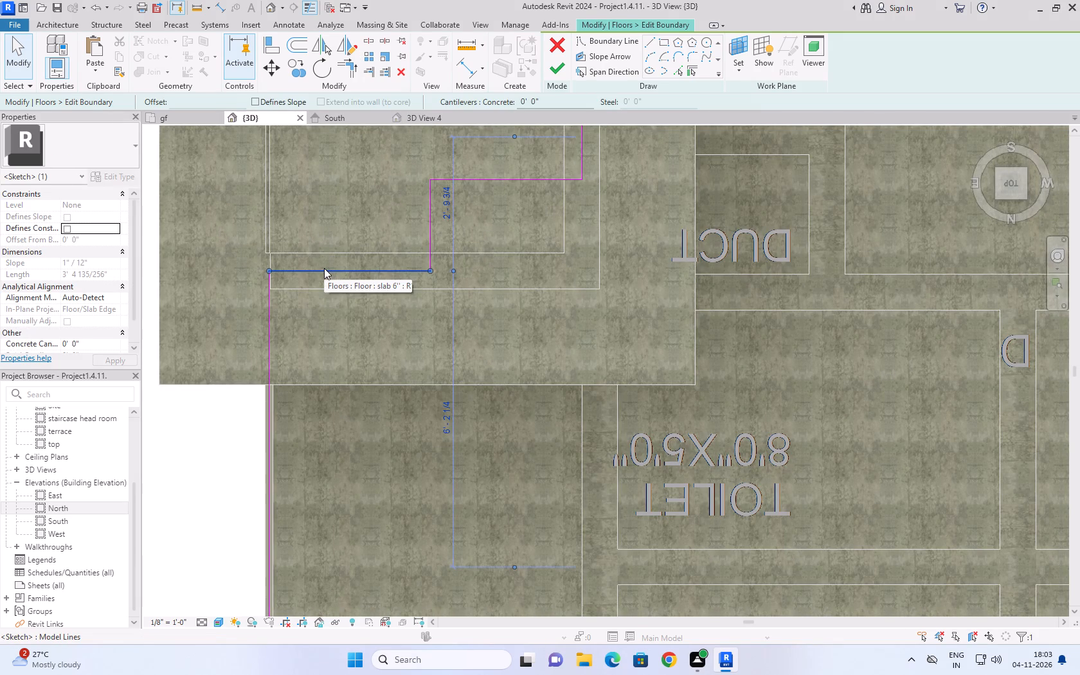
key(Up)
key(Up)
key(Up)
key(Up)
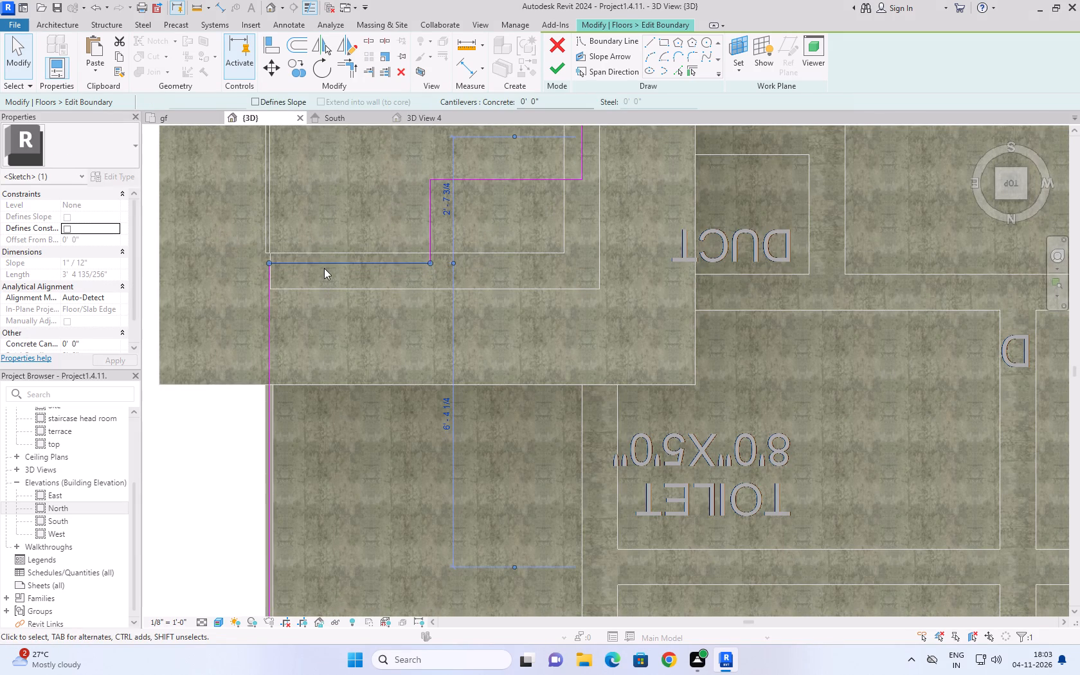
click(553, 68)
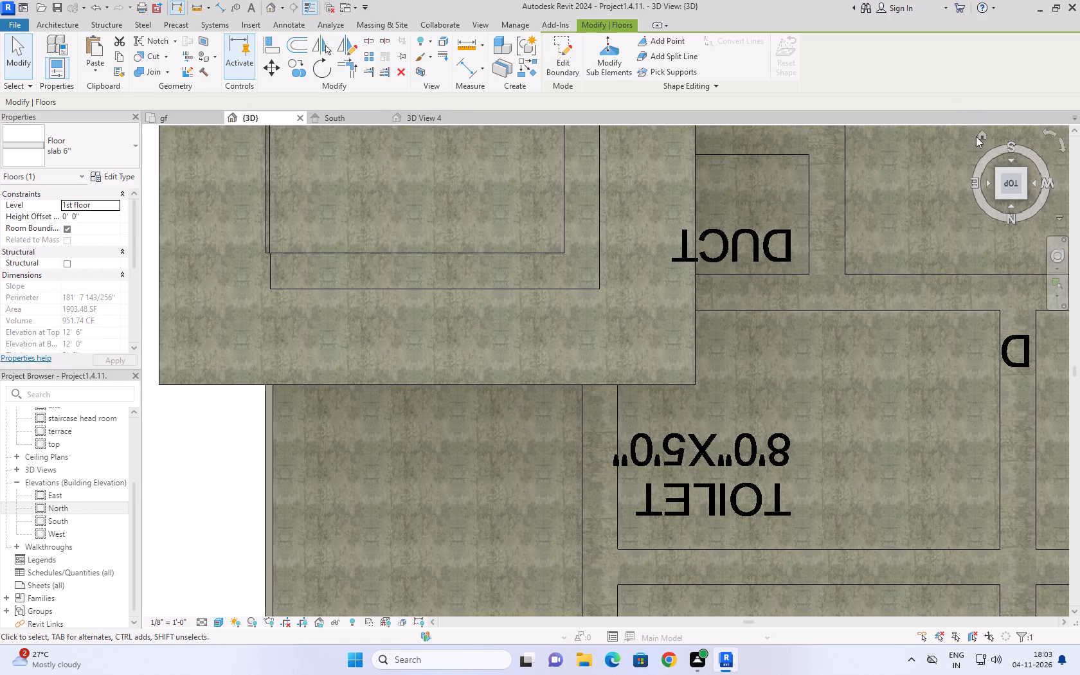
From the home orientation, deselect the slab and examine the side balconies and their junctions with the staircase landings.
click(980, 137)
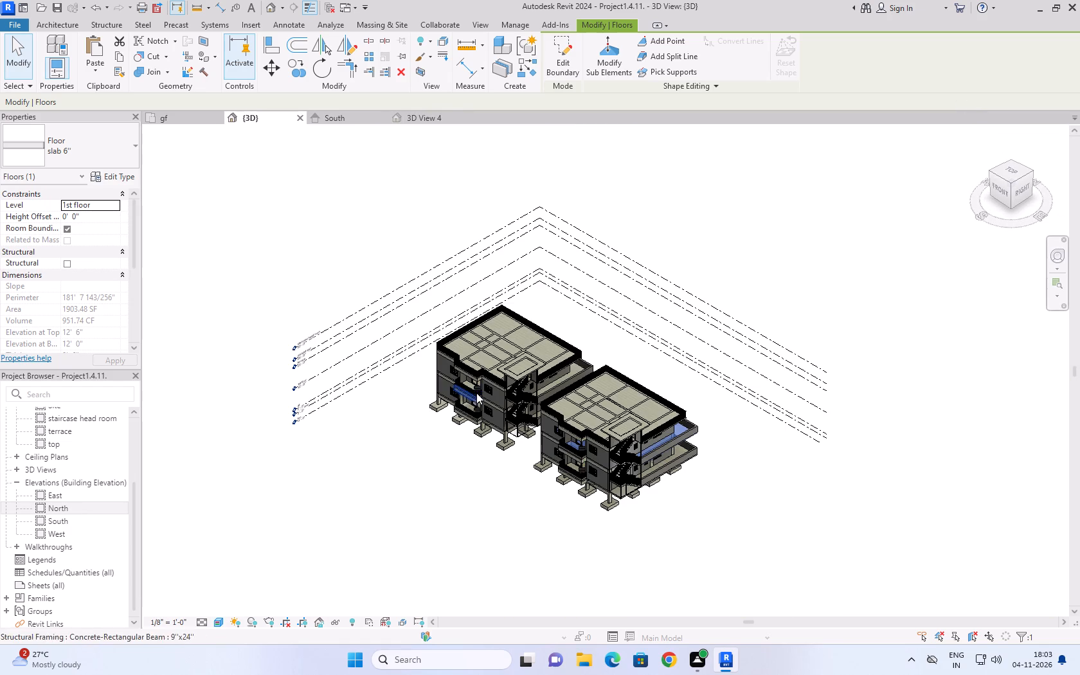
scroll(703, 478, up, 15)
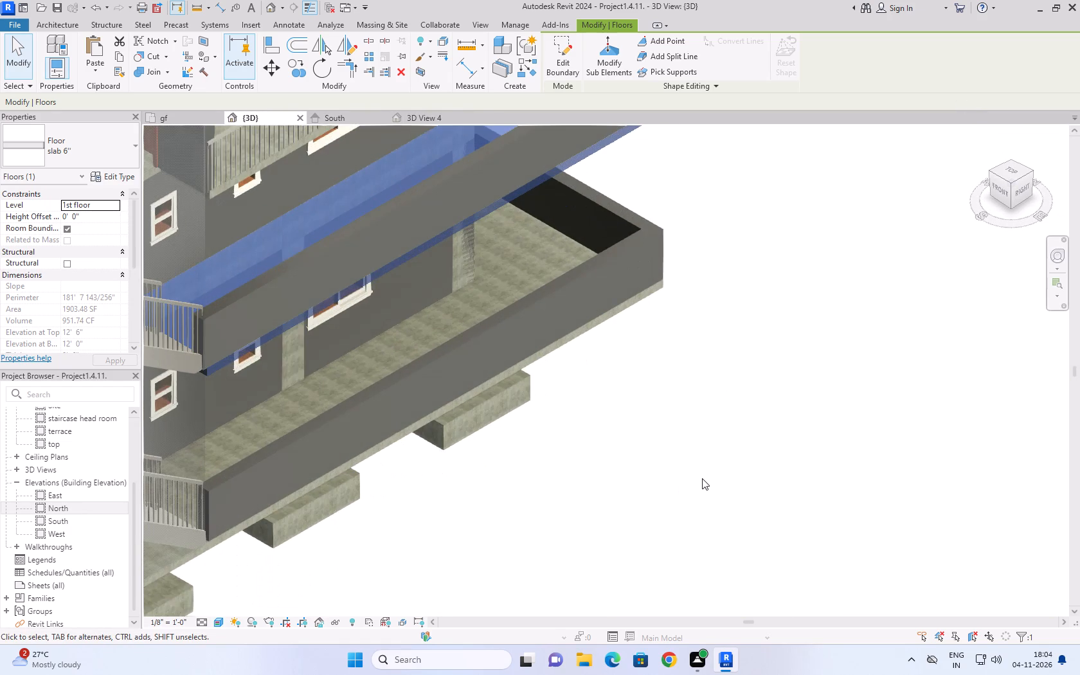
scroll(682, 487, down, 2)
click(629, 509)
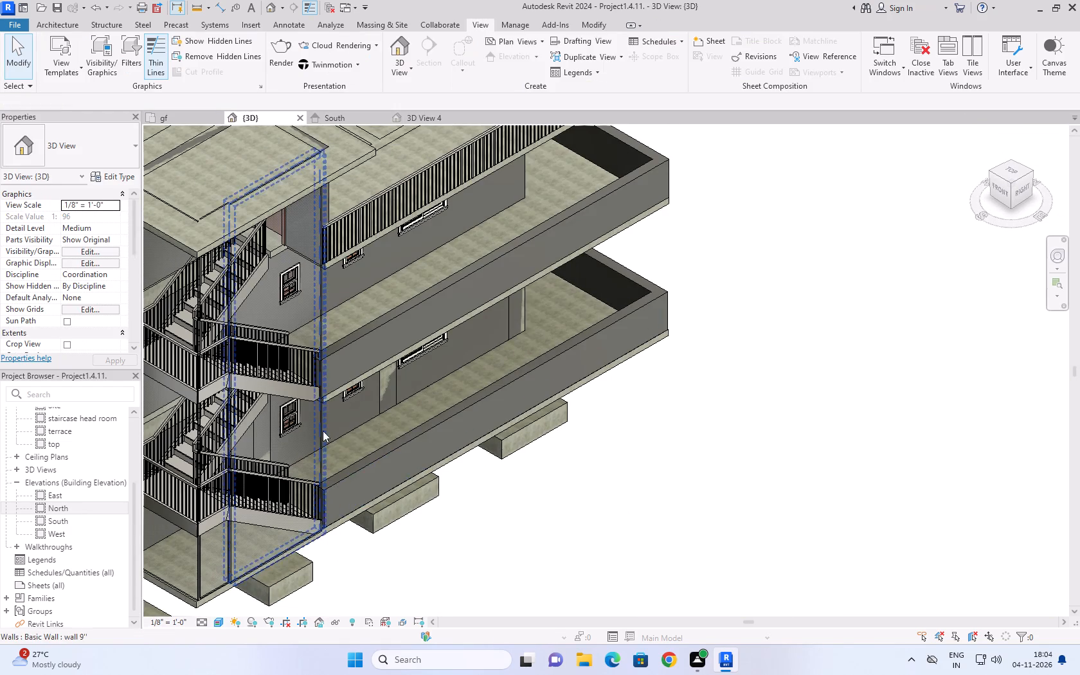
scroll(331, 408, up, 12)
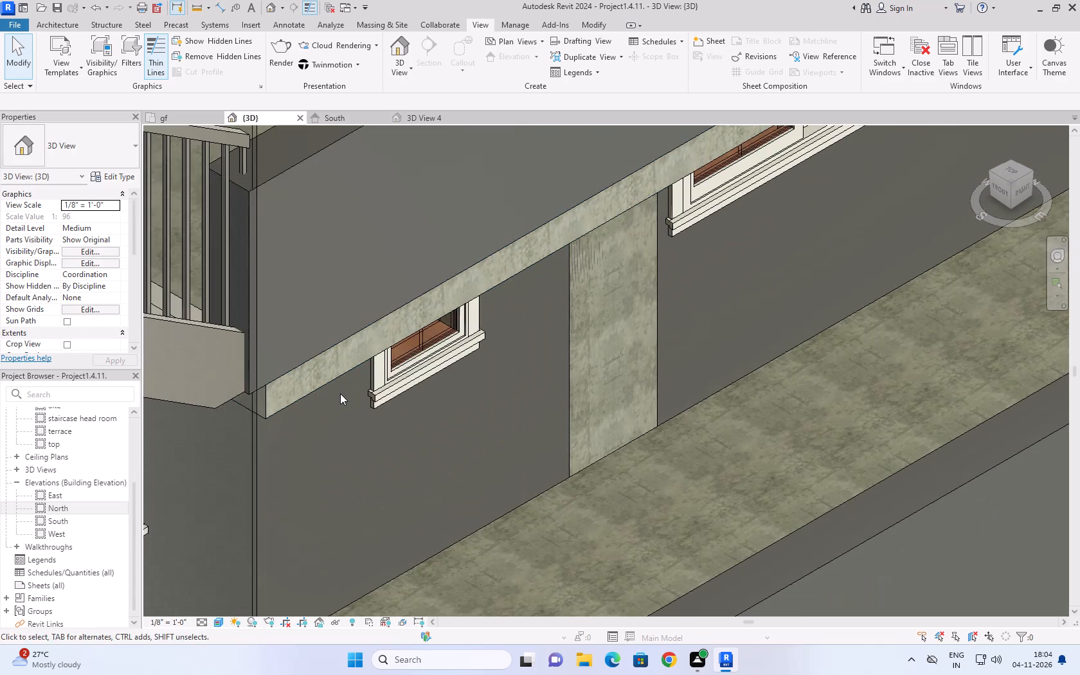
shift+middle_drag(340, 393, 325, 377)
scroll(362, 346, down, 13)
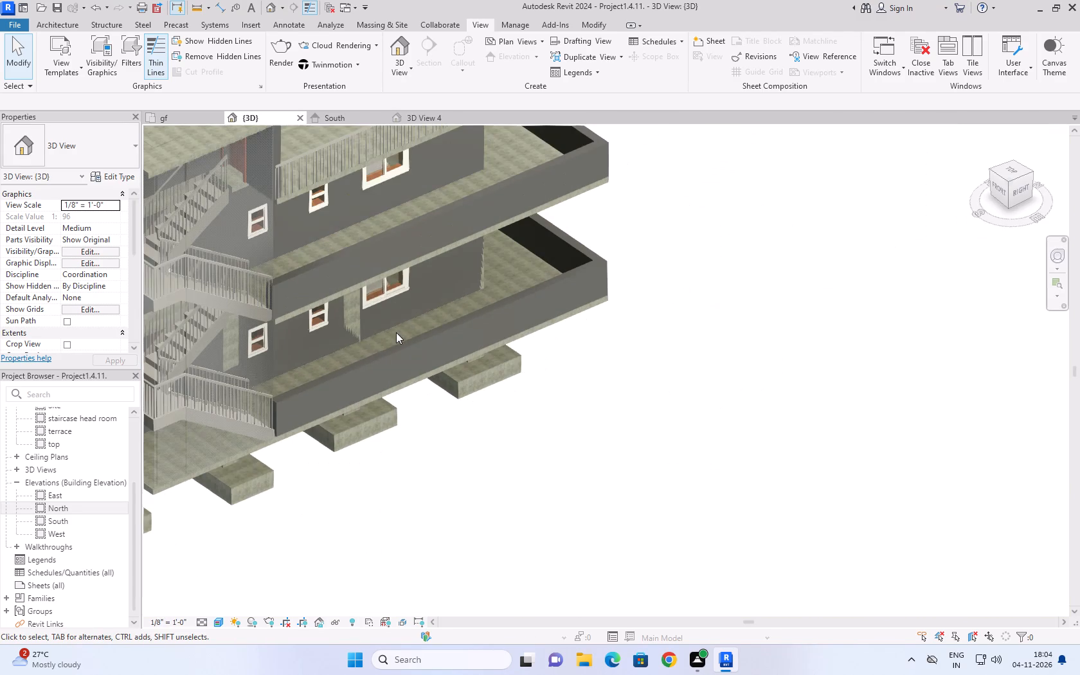
Orbit around to the rear and examine both buildings' terraces, rear balconies and staircase from above.
shift+middle_drag(693, 210, 507, 404)
shift+scroll(508, 404, down, 8)
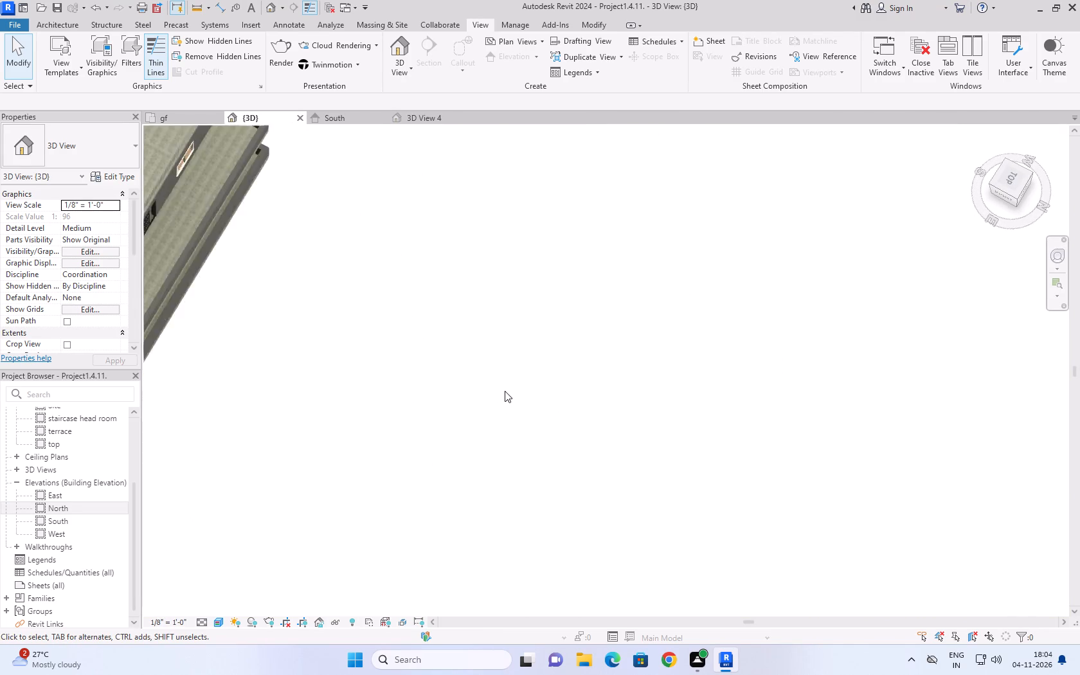
shift+scroll(505, 391, down, 7)
shift+middle_drag(524, 348, 453, 408)
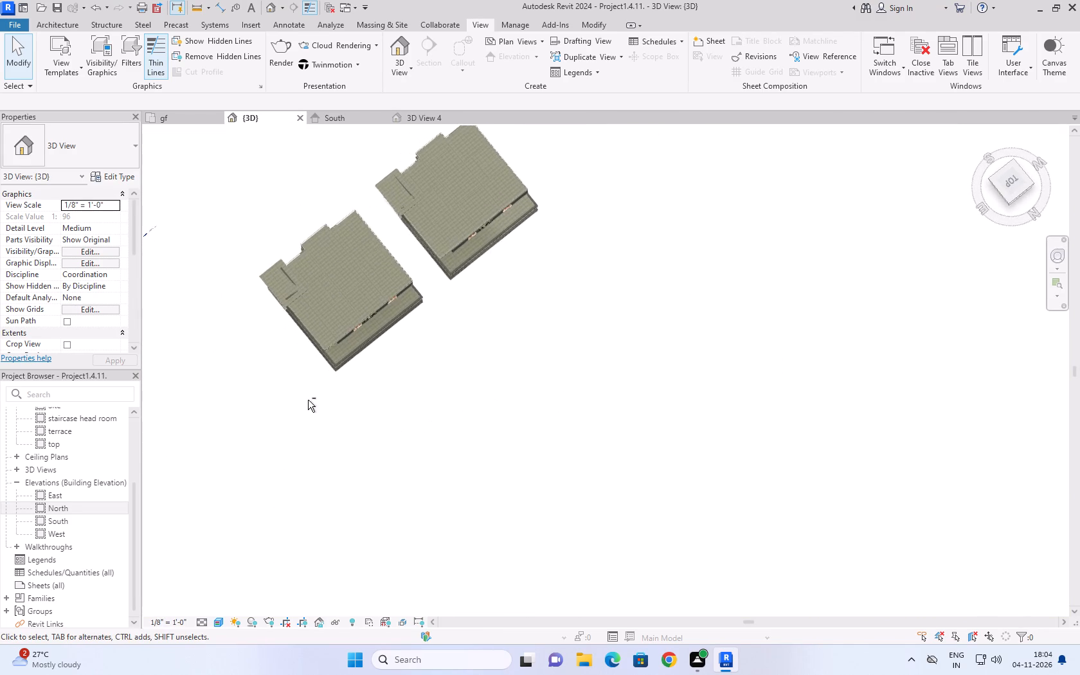
shift+middle_drag(299, 325, 300, 310)
shift+middle_drag(298, 374, 296, 295)
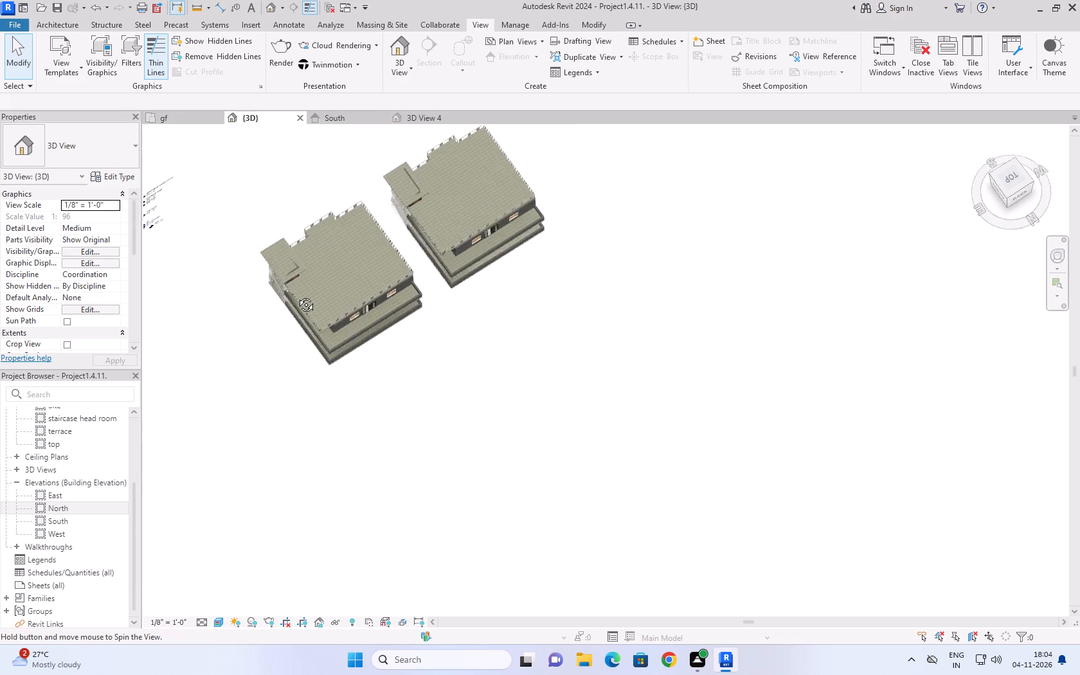
shift+middle_drag(296, 295, 291, 244)
shift+scroll(291, 257, up, 1)
scroll(284, 278, up, 11)
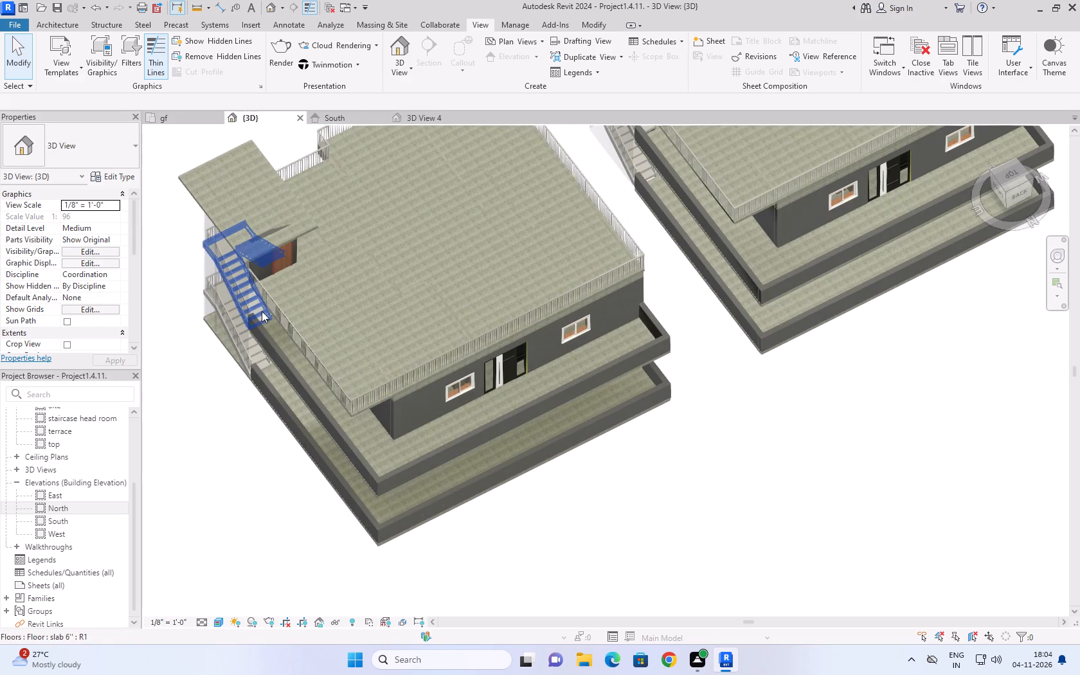
Nudge the 1st-floor-to-terrace stair slightly toward the balcony slab to close the gap at its bottom riser.
scroll(262, 311, up, 20)
scroll(262, 311, up, 3)
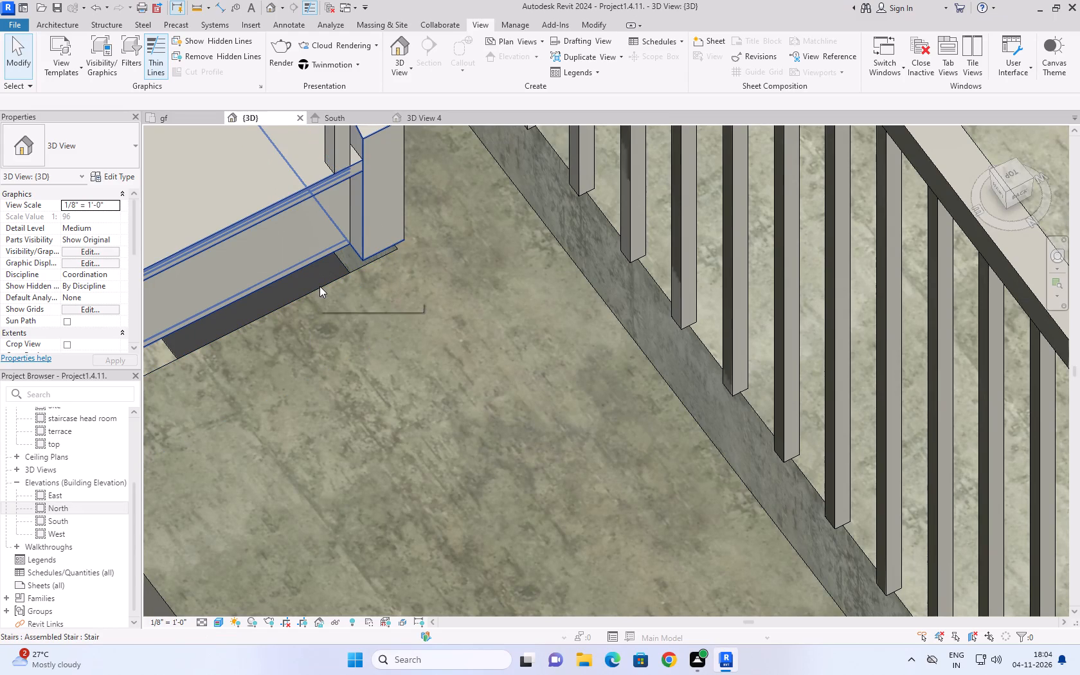
scroll(382, 331, up, 1)
scroll(388, 327, down, 12)
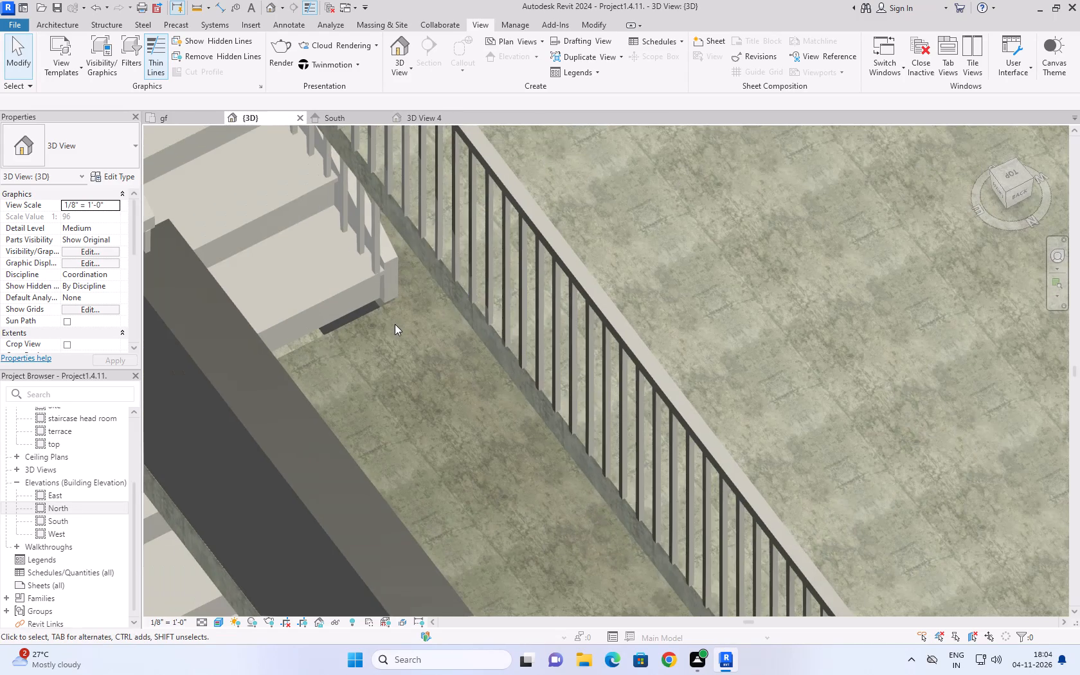
click(374, 307)
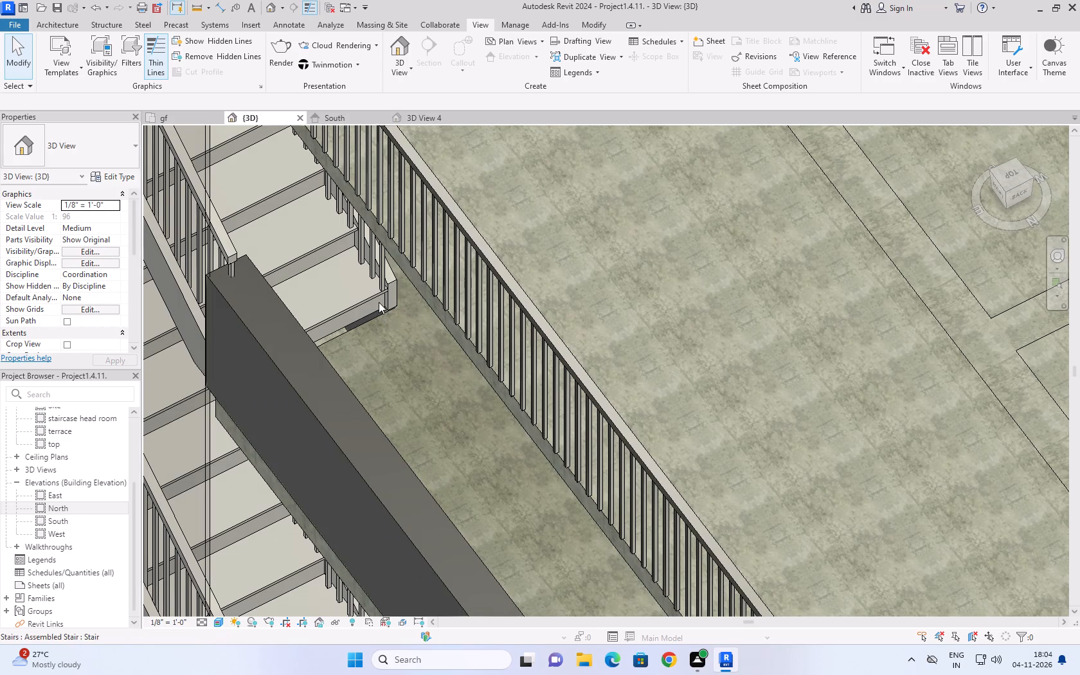
click(386, 296)
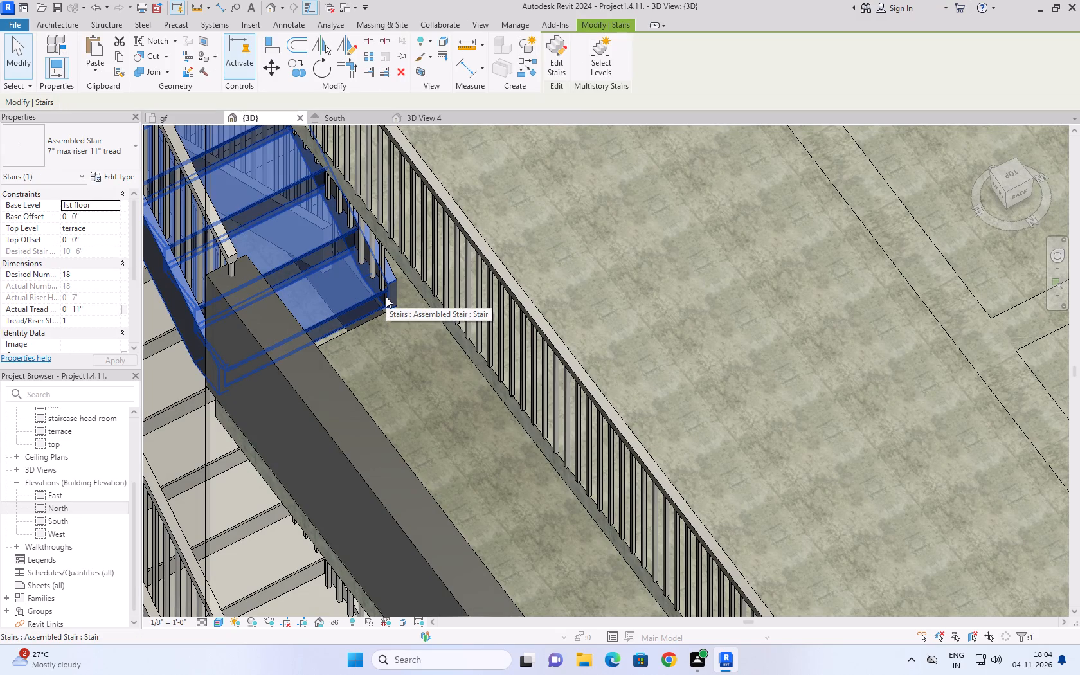
key(Right)
key(Left)
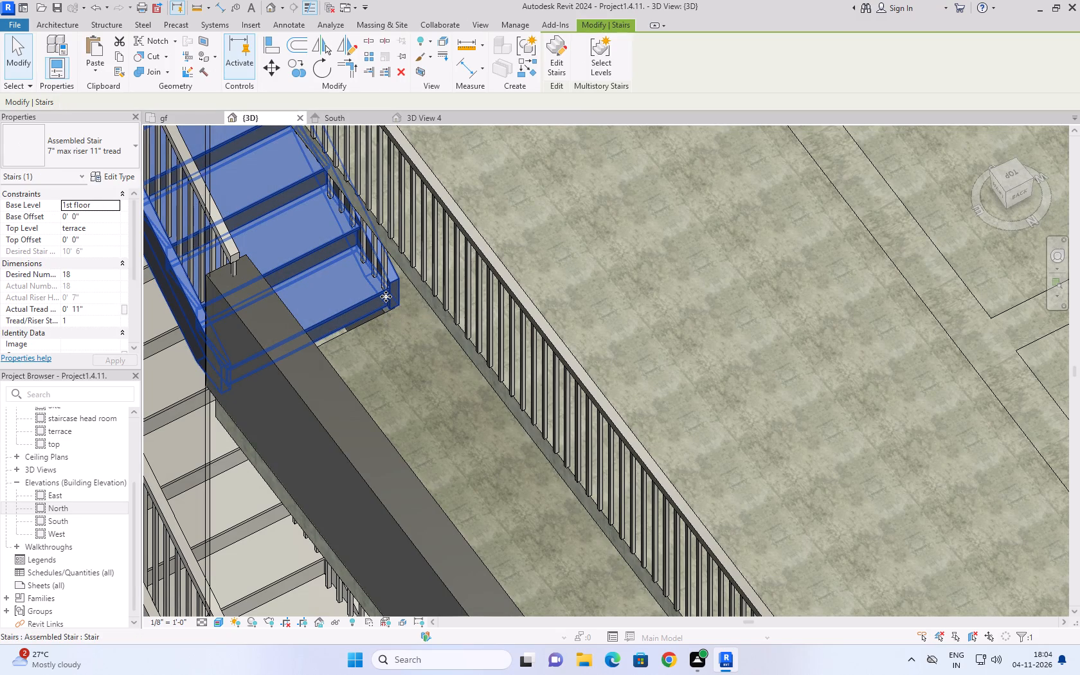
key(Down)
key(Down)
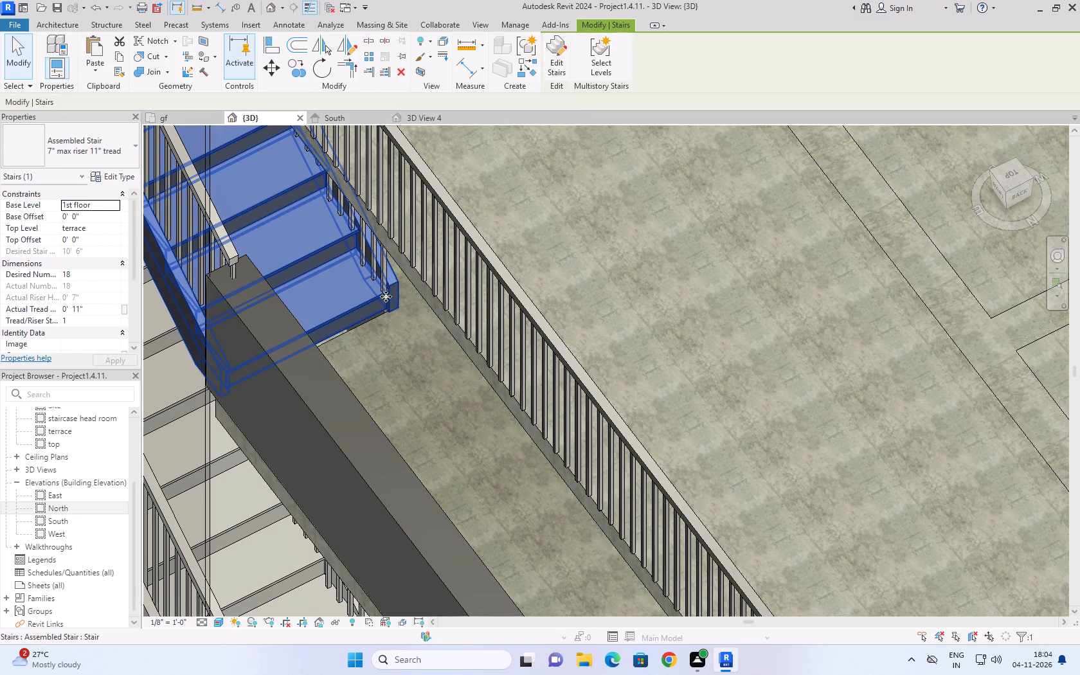
Return to the home orientation, examine the moved stair's landings and balcony junctions, and deselect the stair.
scroll(440, 312, down, 3)
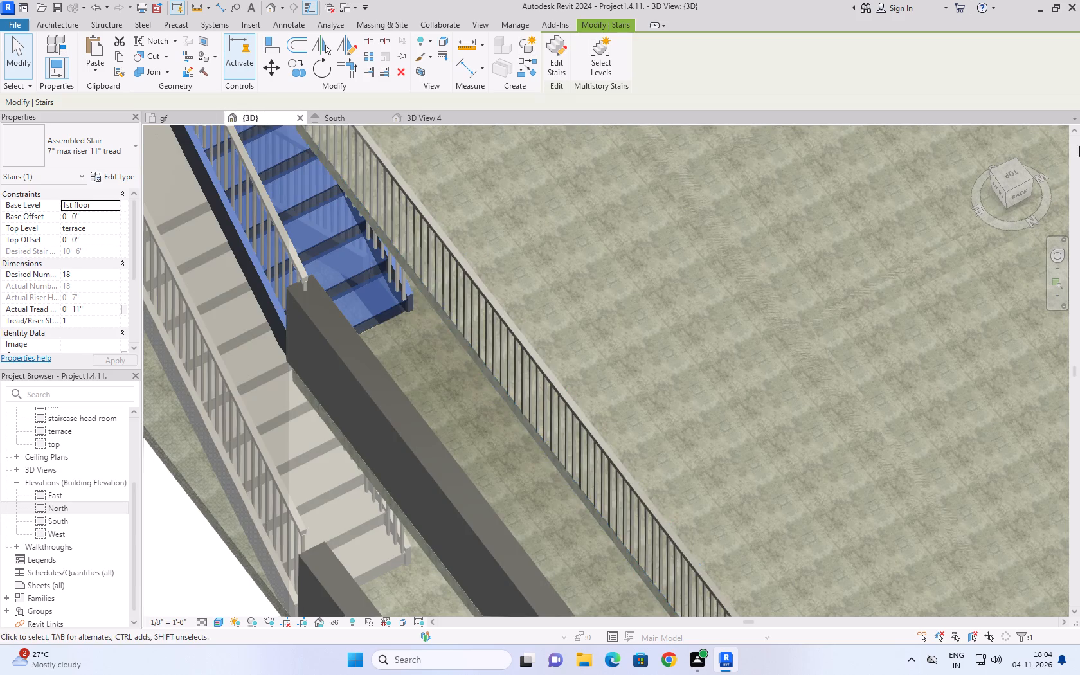
click(982, 136)
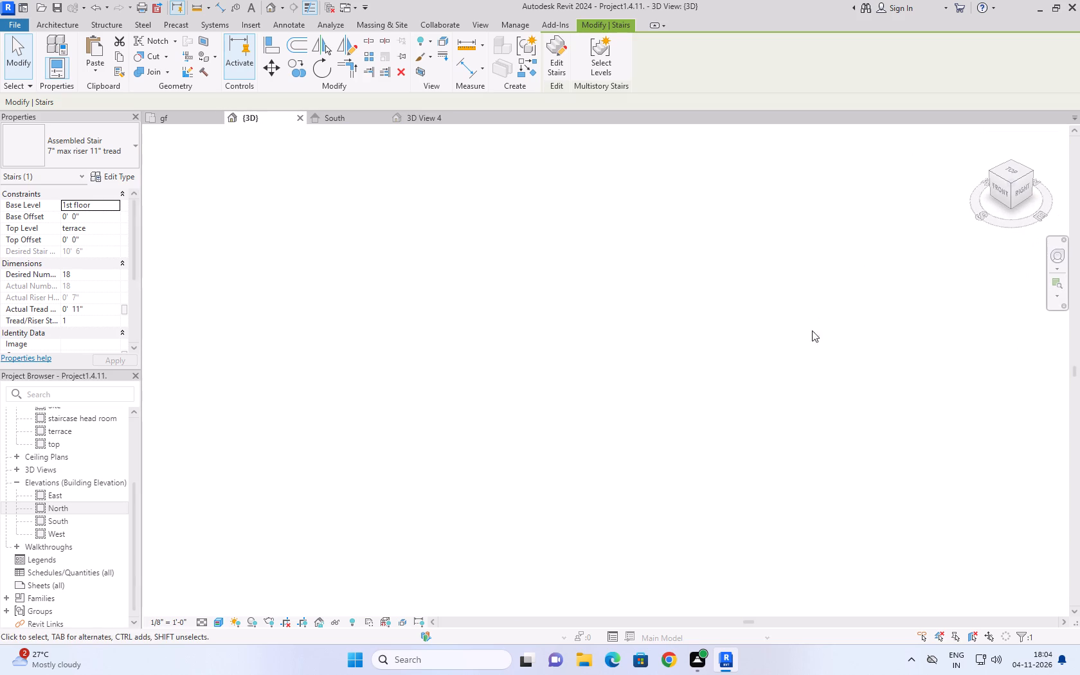
scroll(767, 510, up, 9)
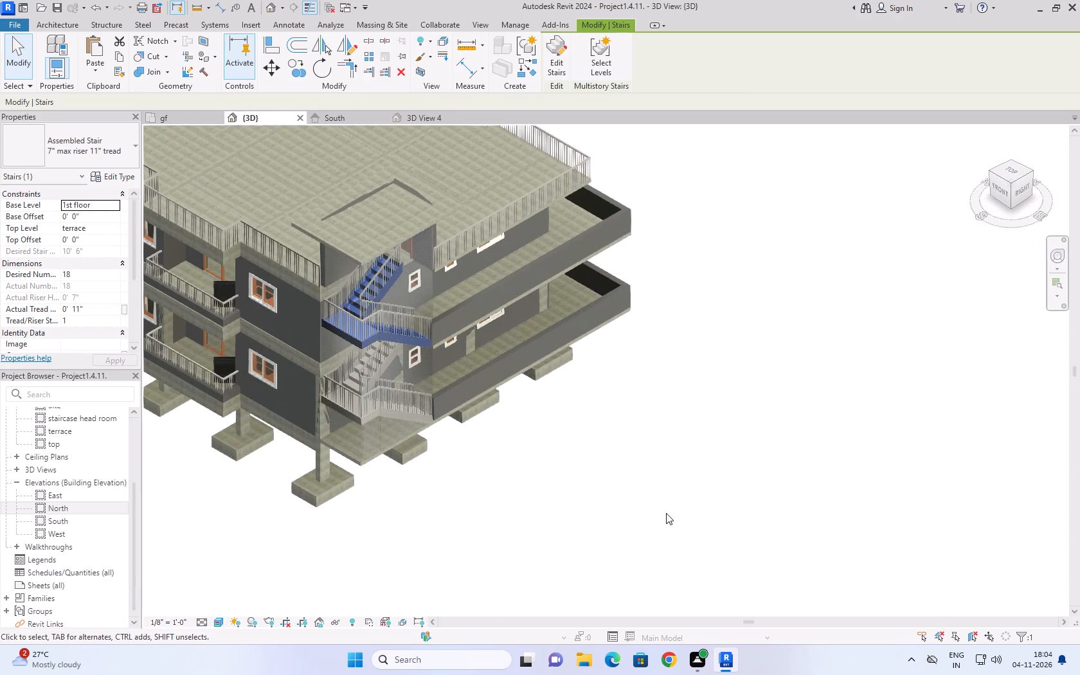
scroll(441, 495, up, 6)
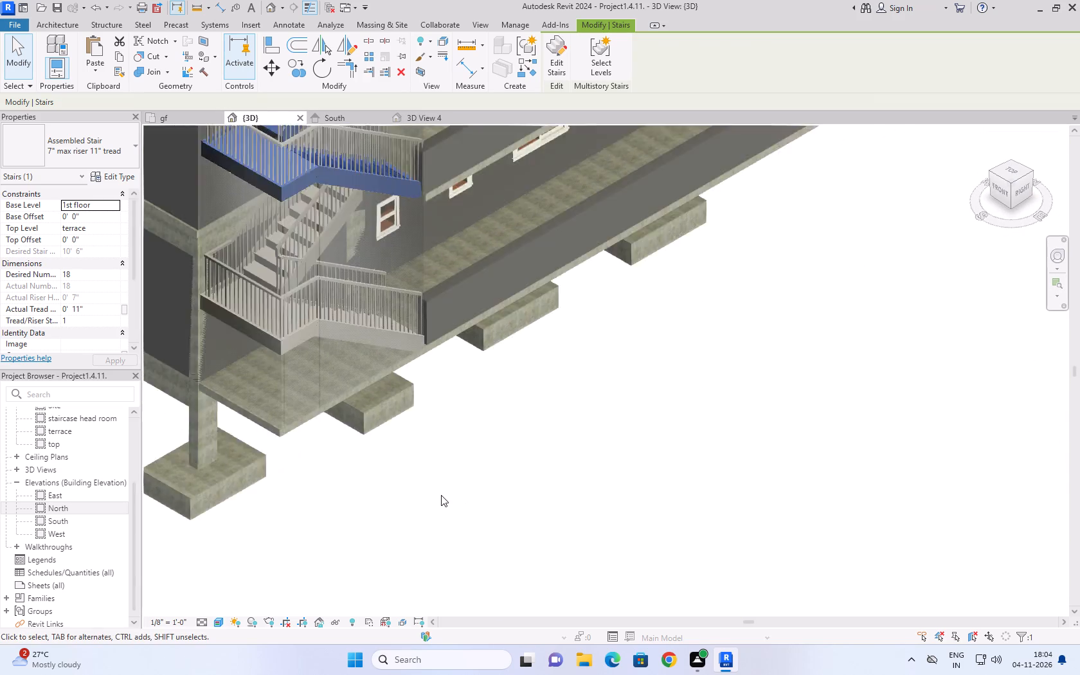
scroll(441, 495, up, 4)
scroll(469, 496, down, 5)
click(544, 465)
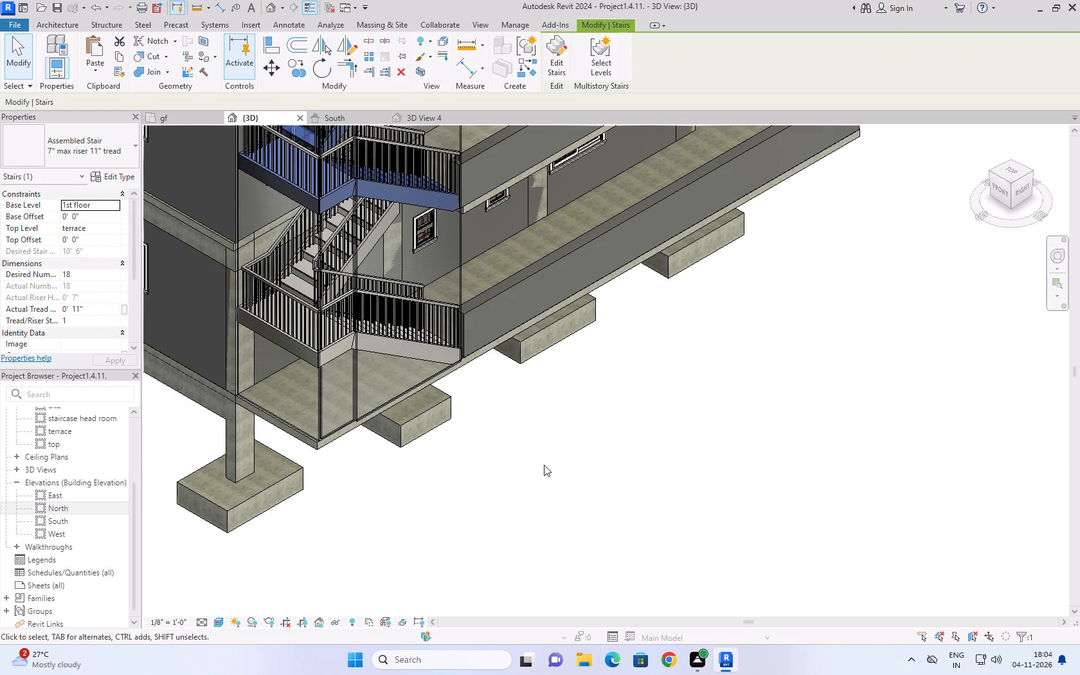
click(546, 462)
Save the project.
key(ctrl+s)
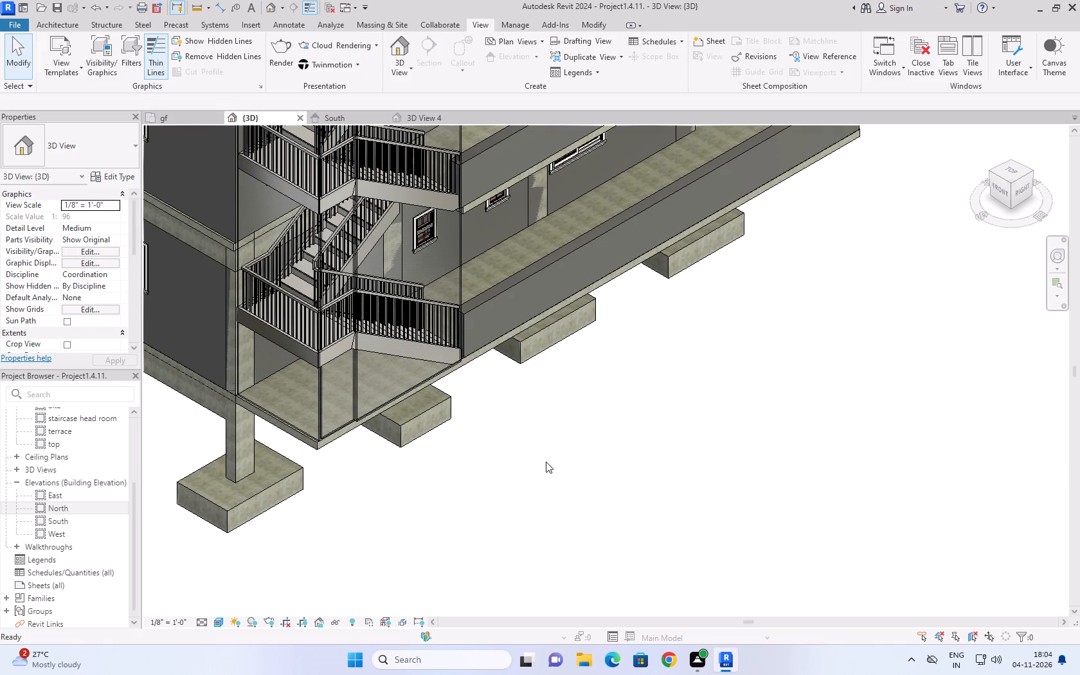
key(ctrl+s)
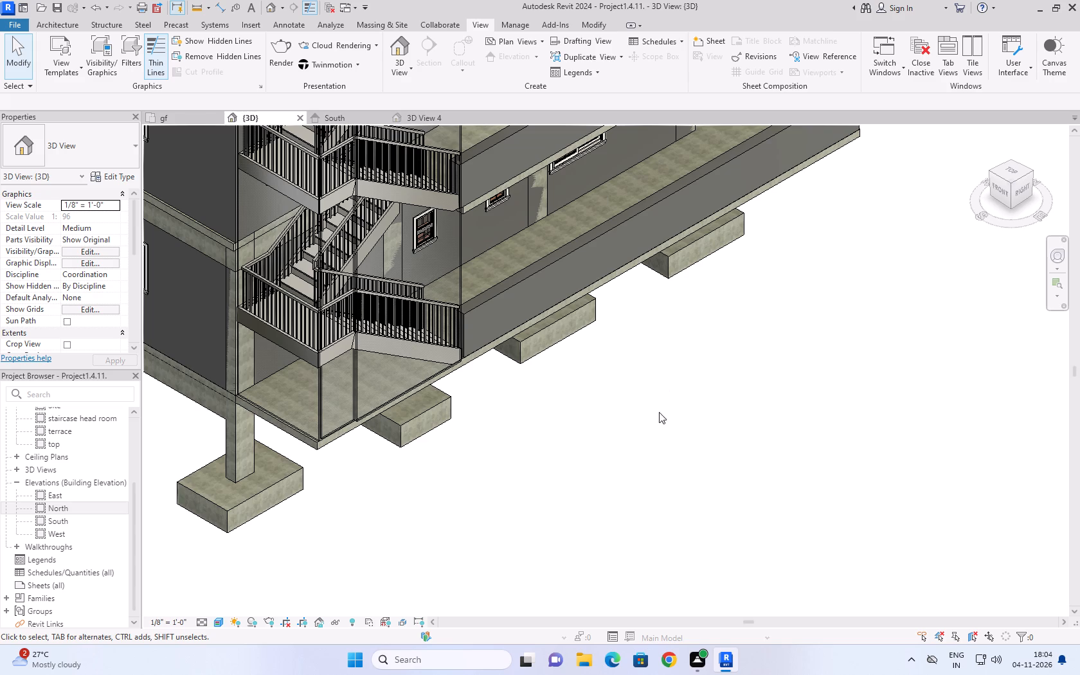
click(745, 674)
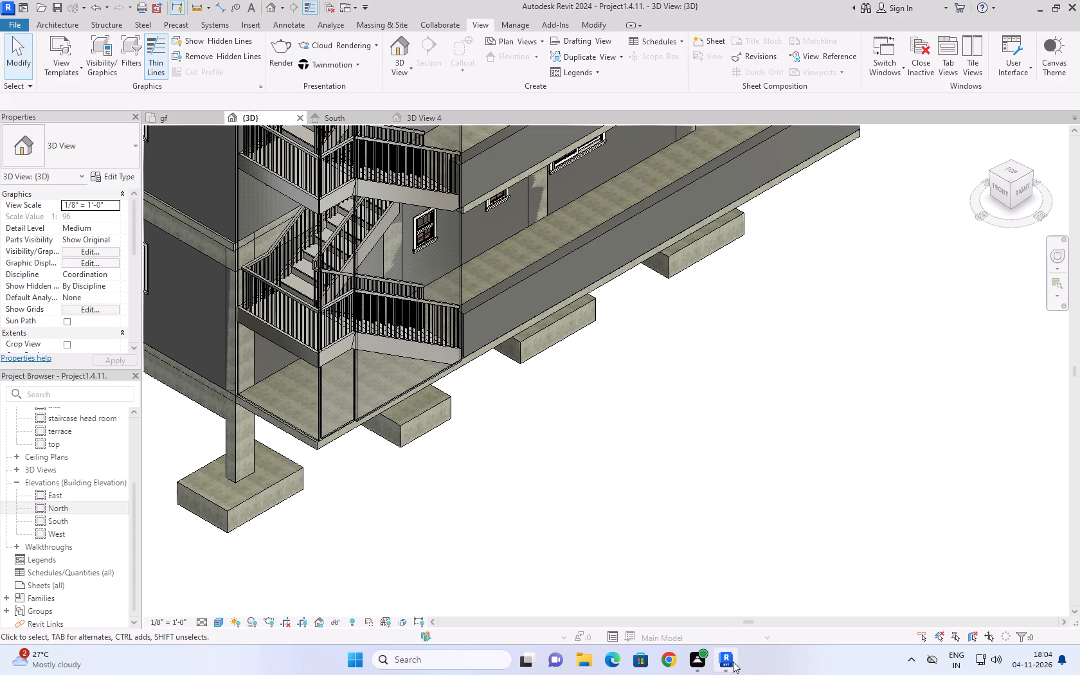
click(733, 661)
Examine both buildings' front balconies, staircases, terraces and footings from the home orientation, leaving nothing selected.
click(955, 415)
scroll(955, 415, down, 5)
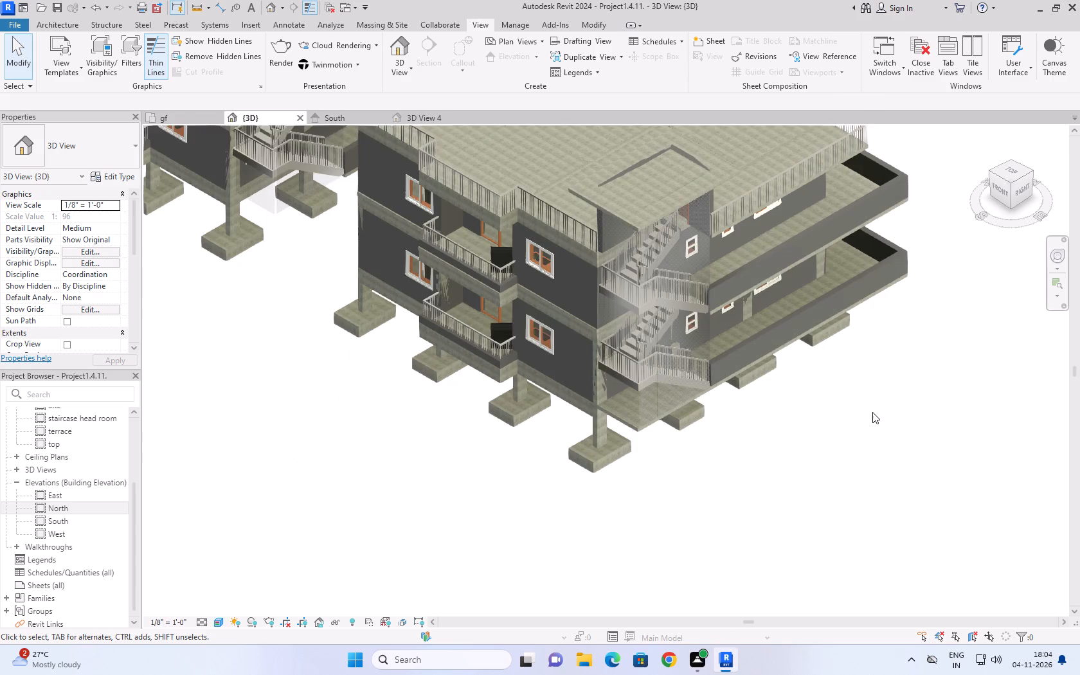
scroll(872, 413, down, 5)
middle_drag(933, 334, 836, 442)
scroll(833, 443, down, 1)
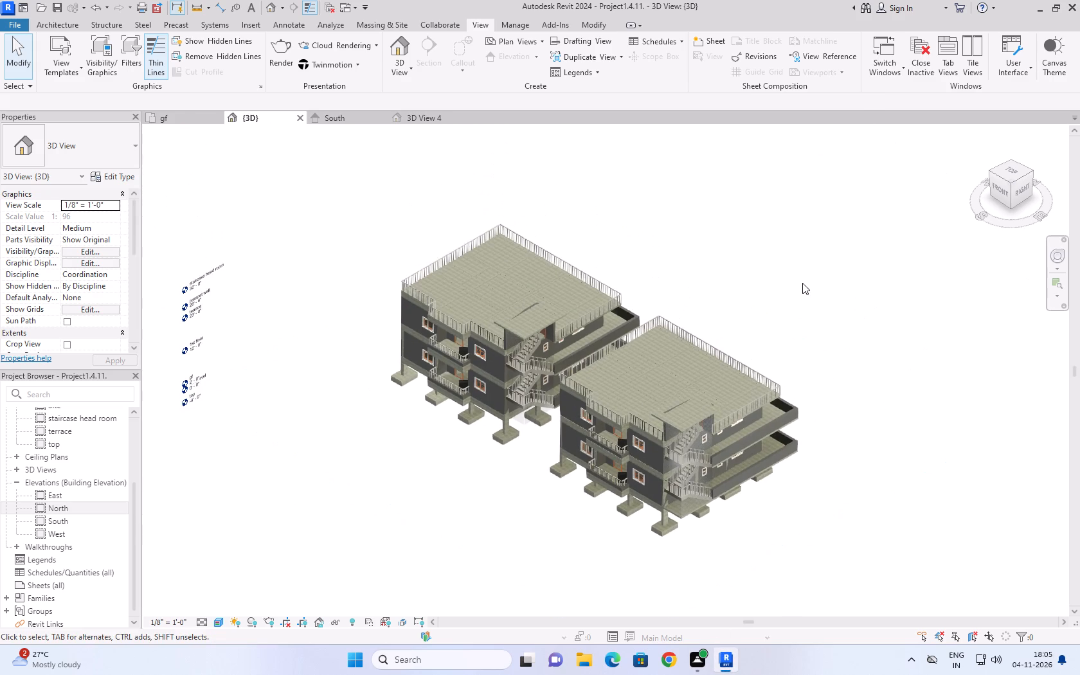
scroll(802, 279, up, 1)
click(802, 279)
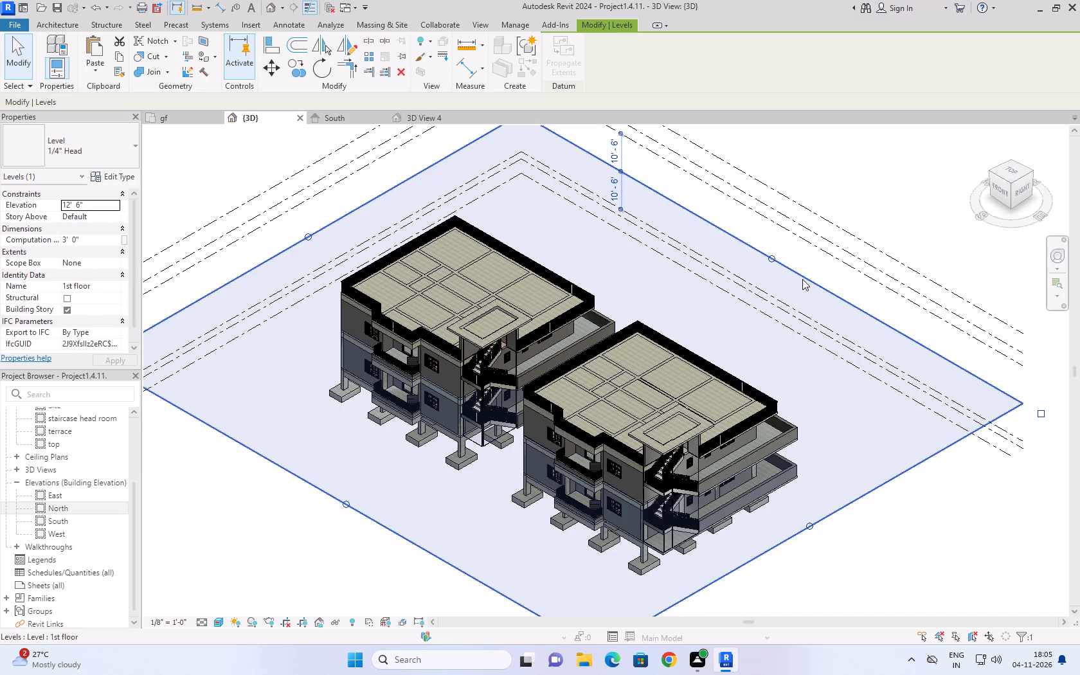
click(891, 203)
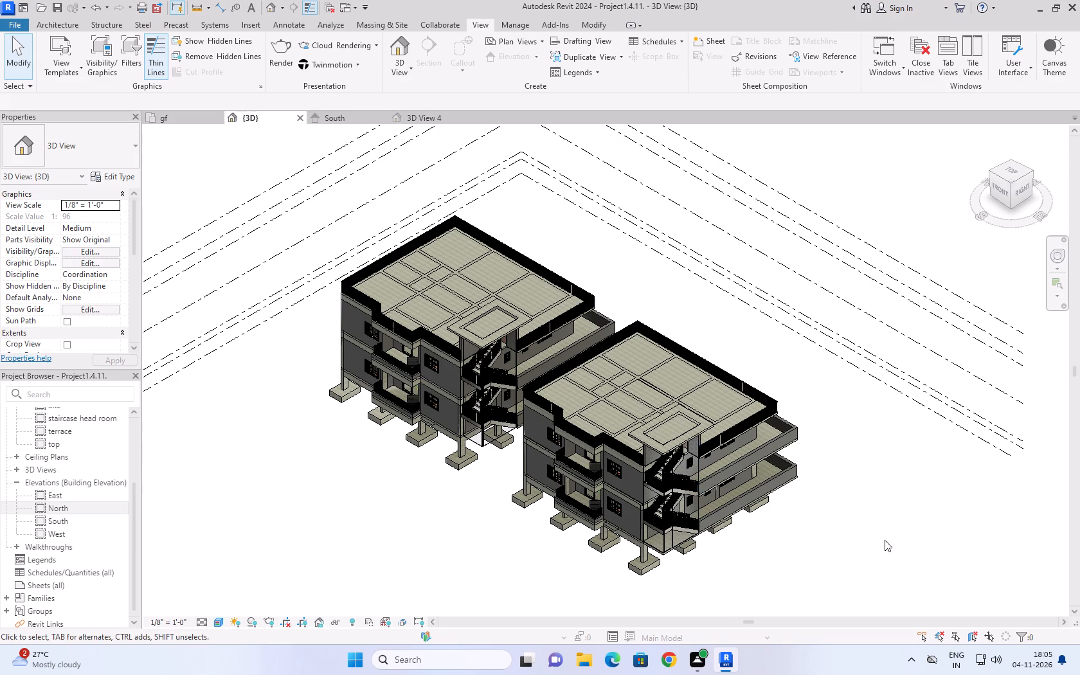
scroll(555, 573, up, 6)
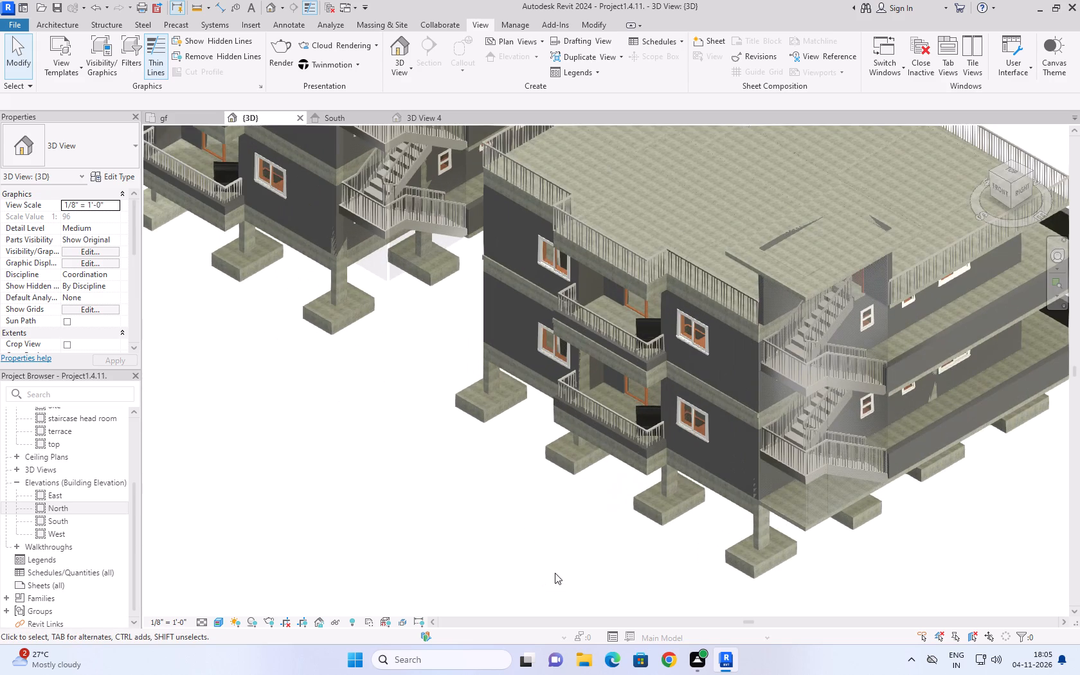
scroll(430, 425, up, 1)
scroll(430, 425, down, 6)
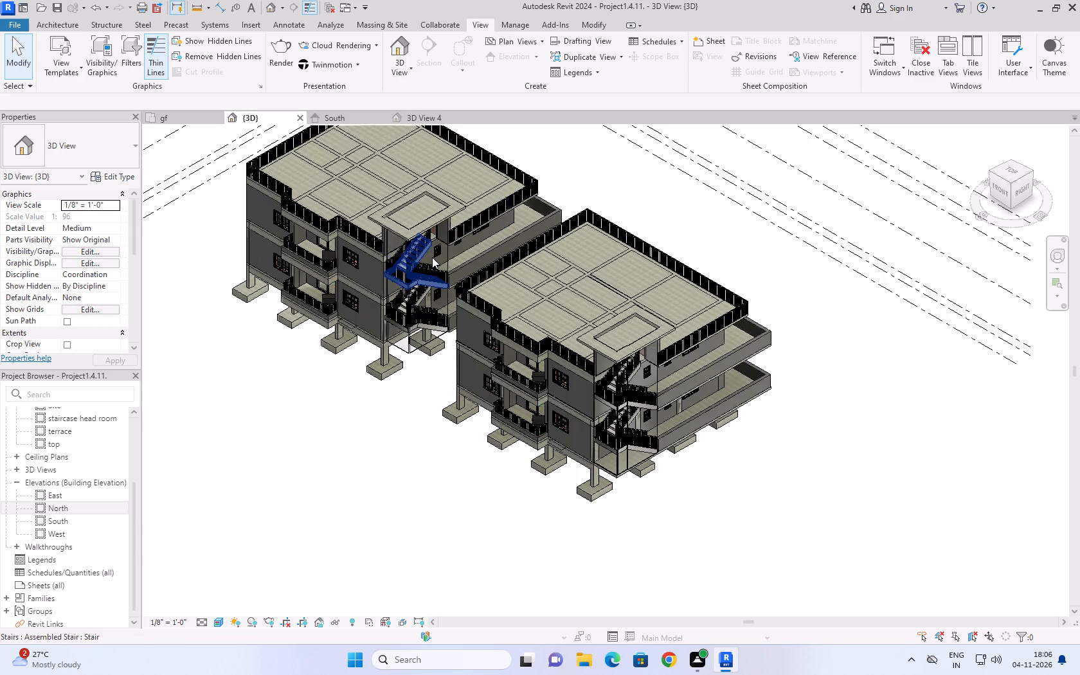
scroll(434, 255, up, 4)
click(397, 500)
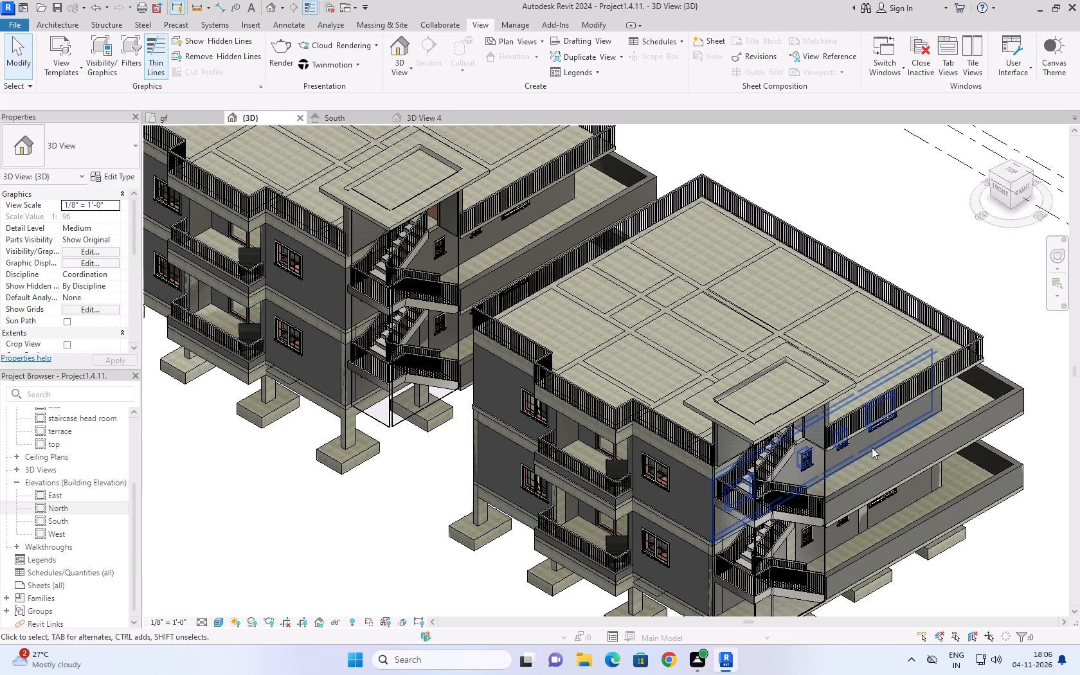
click(324, 504)
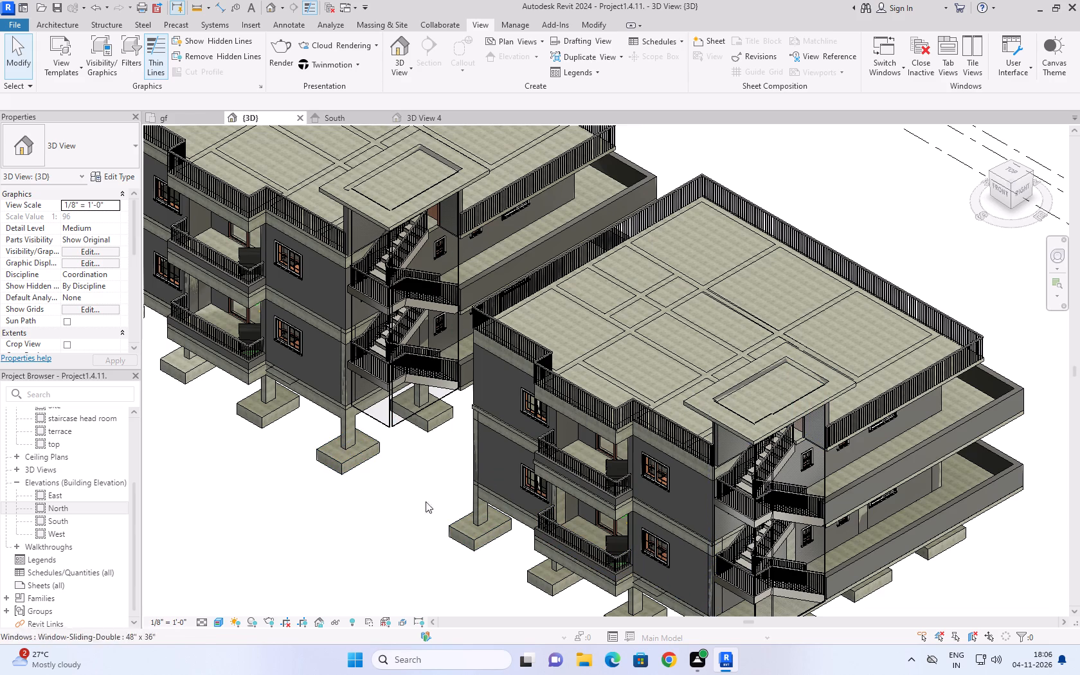
Save the project with both buildings shown from the home orientation.
key(ctrl+s)
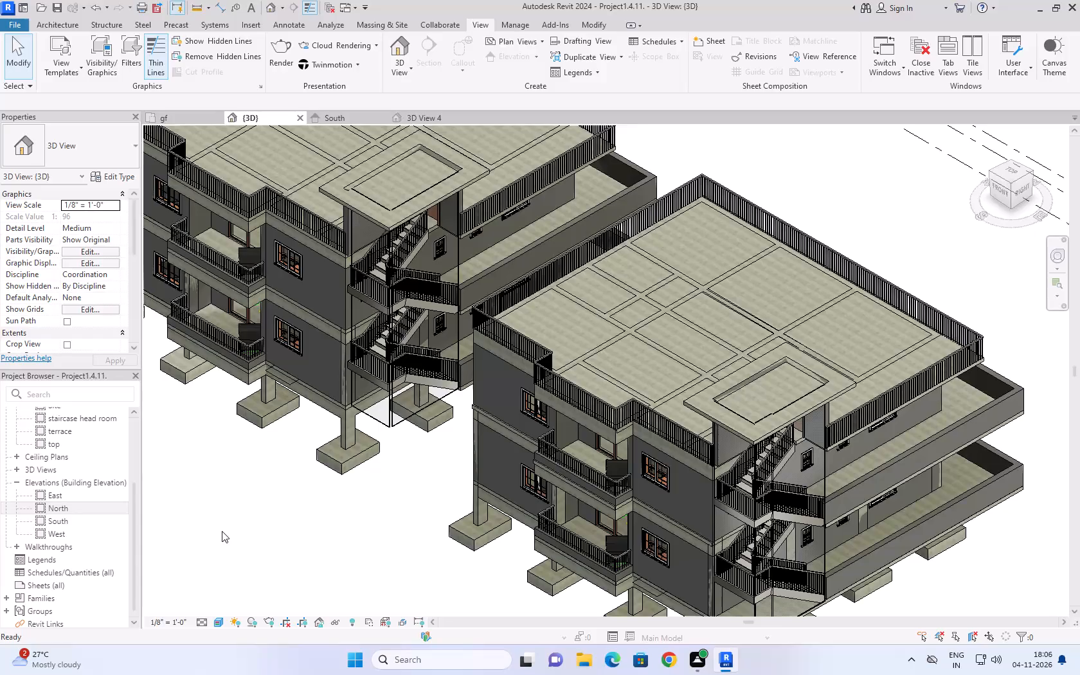
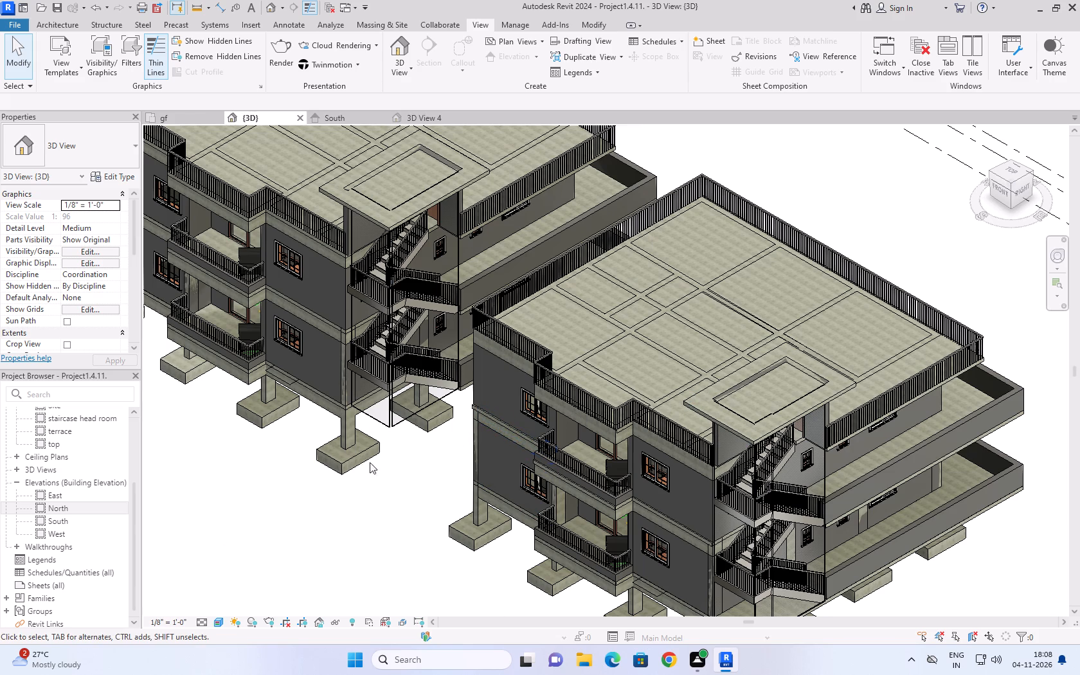
Check the South elevation and the 3D View 4 perspective, close 3D View 4, and return to the {3D} view.
scroll(264, 515, down, 4)
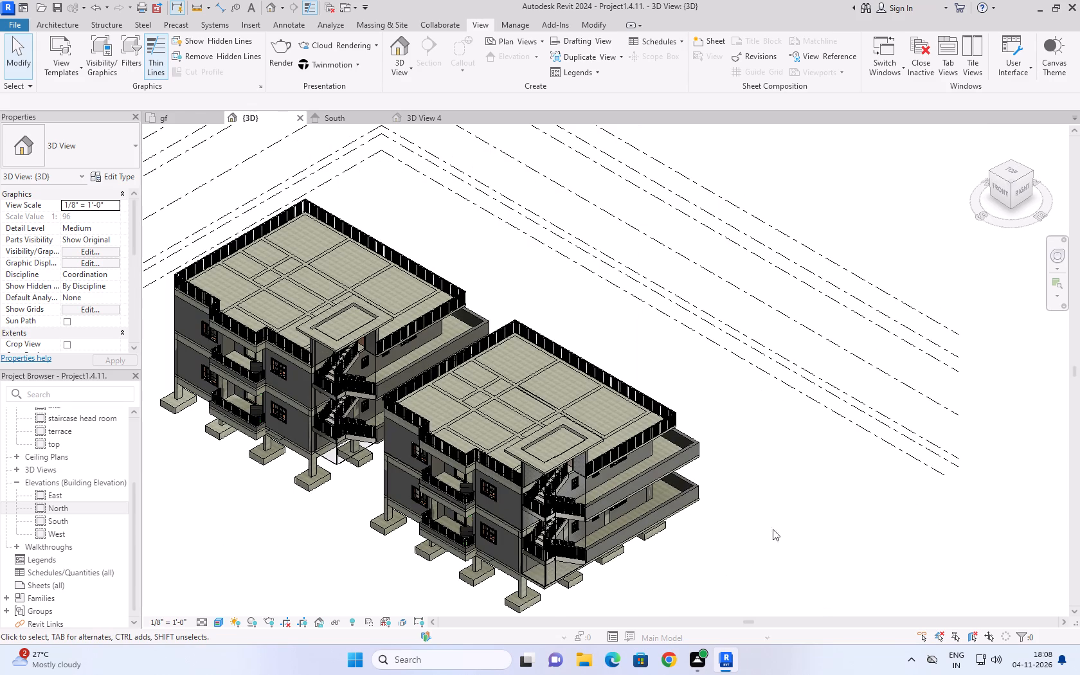
click(330, 120)
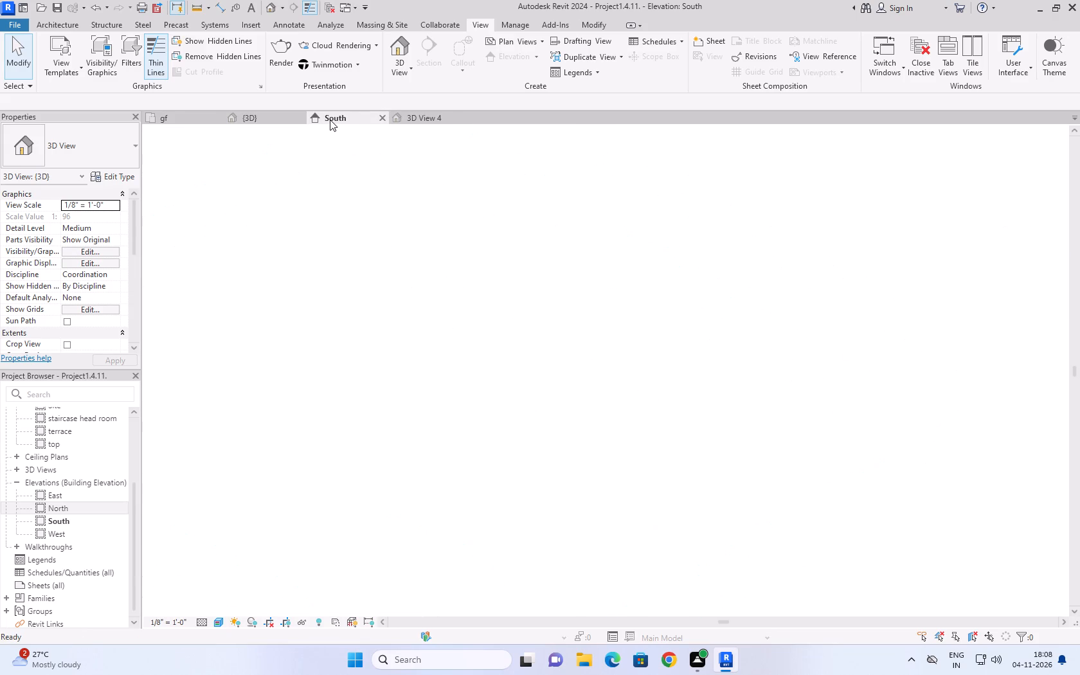
click(526, 549)
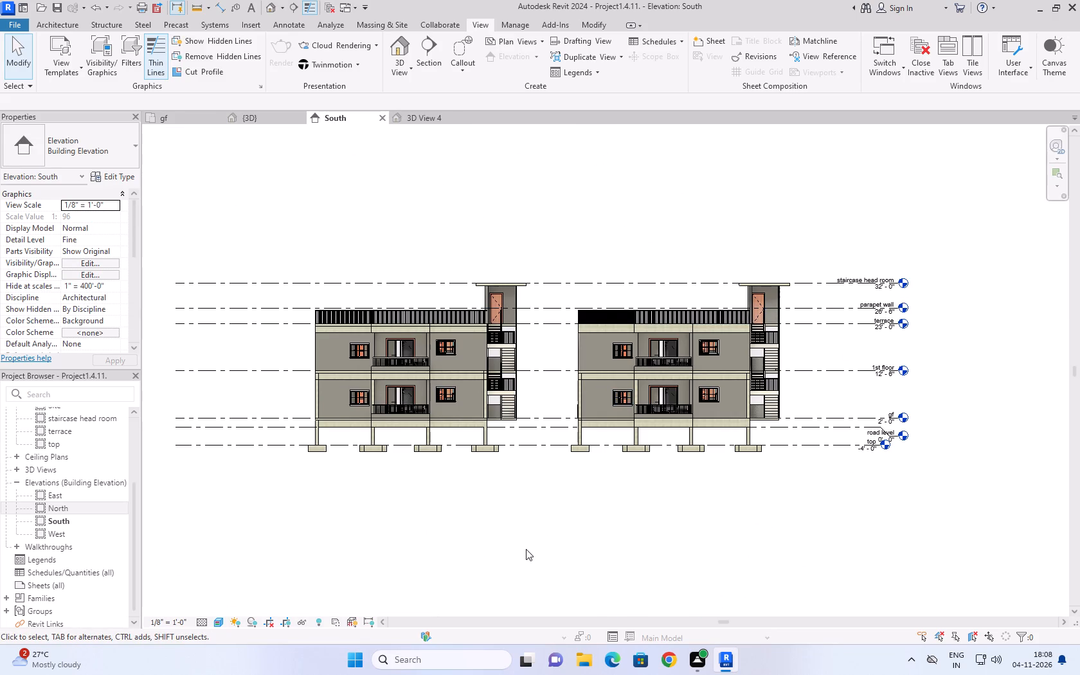
scroll(526, 549, up, 2)
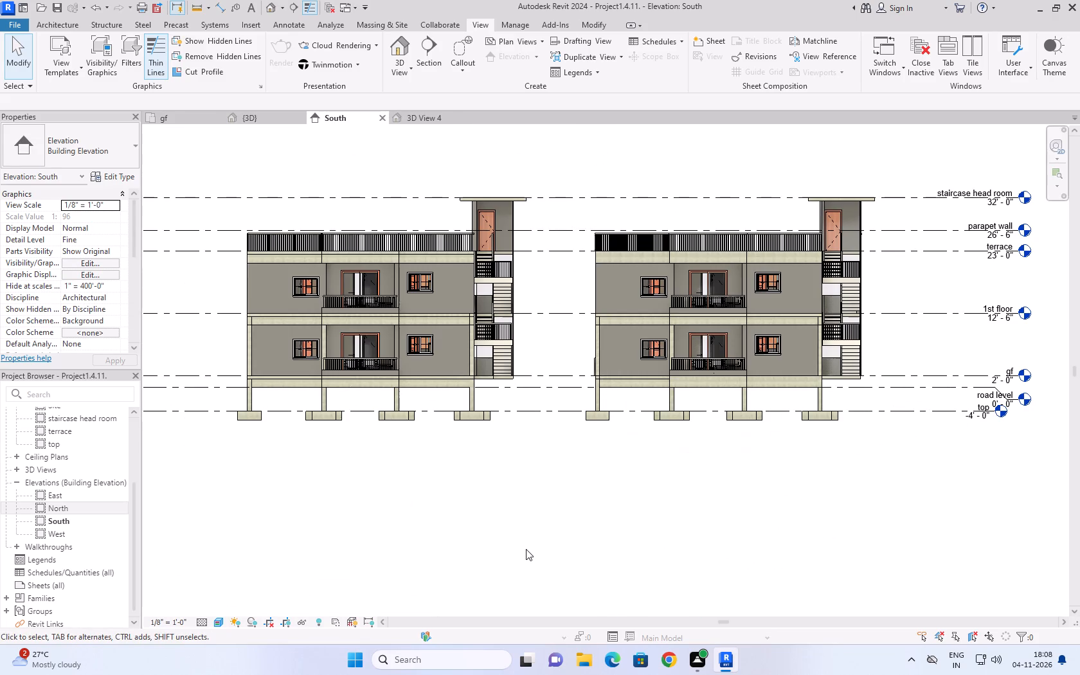
click(410, 123)
scroll(445, 401, down, 3)
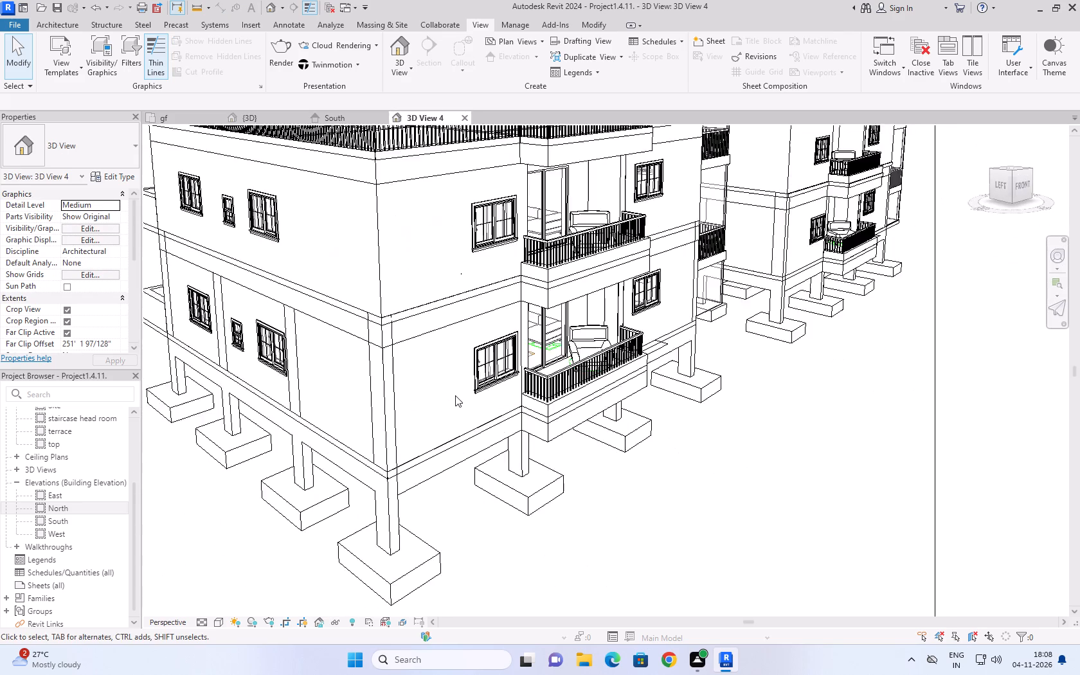
scroll(455, 395, down, 6)
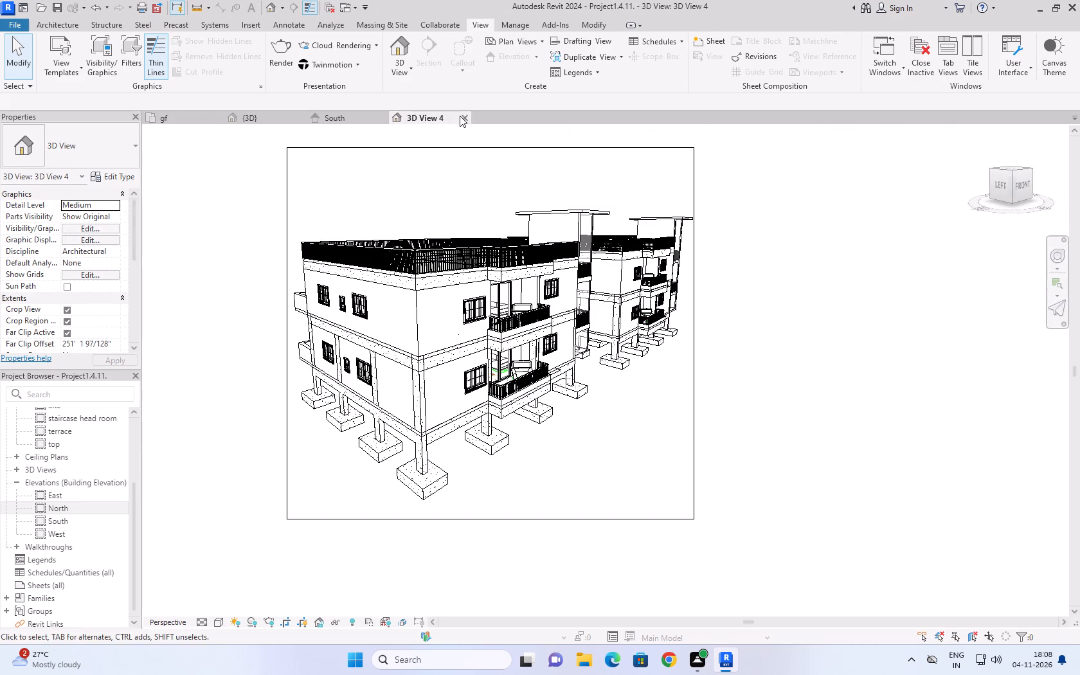
click(461, 116)
click(262, 119)
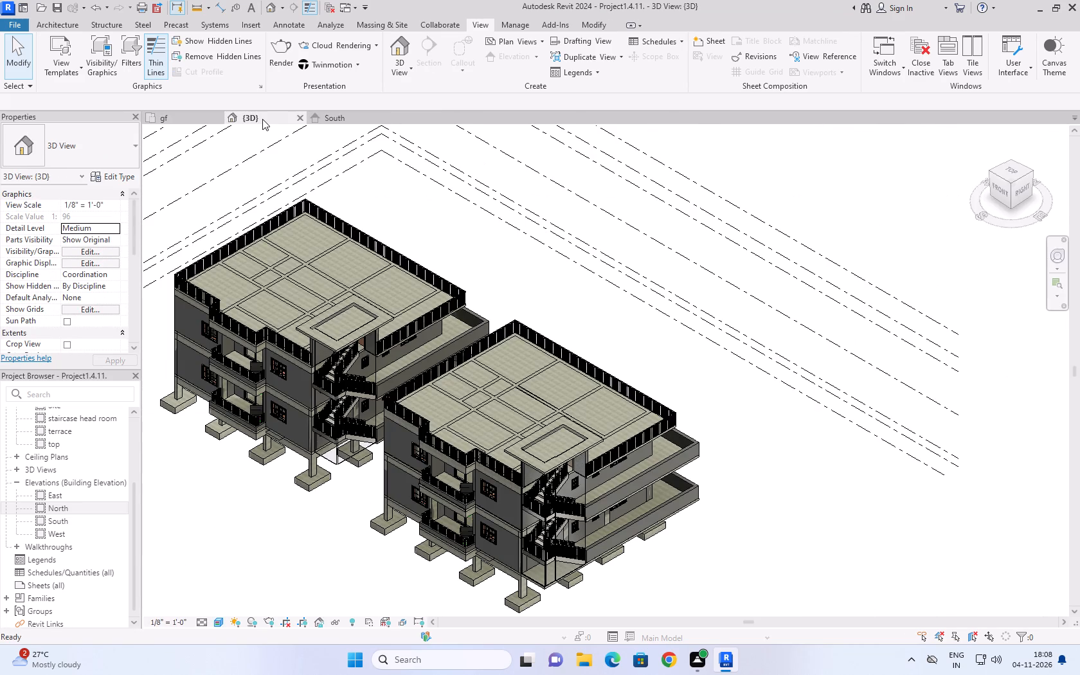
Examine the staircase corner, side balconies and footings of both buildings in the {3D} view, finishing in the home orientation.
scroll(496, 224, down, 5)
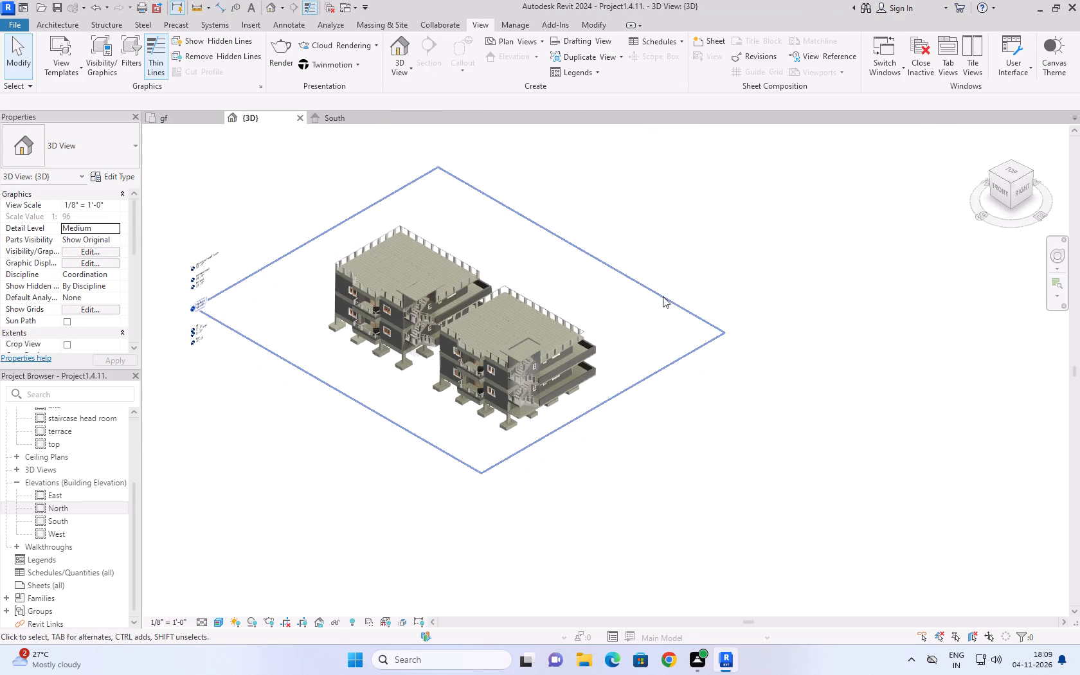
scroll(580, 415, up, 14)
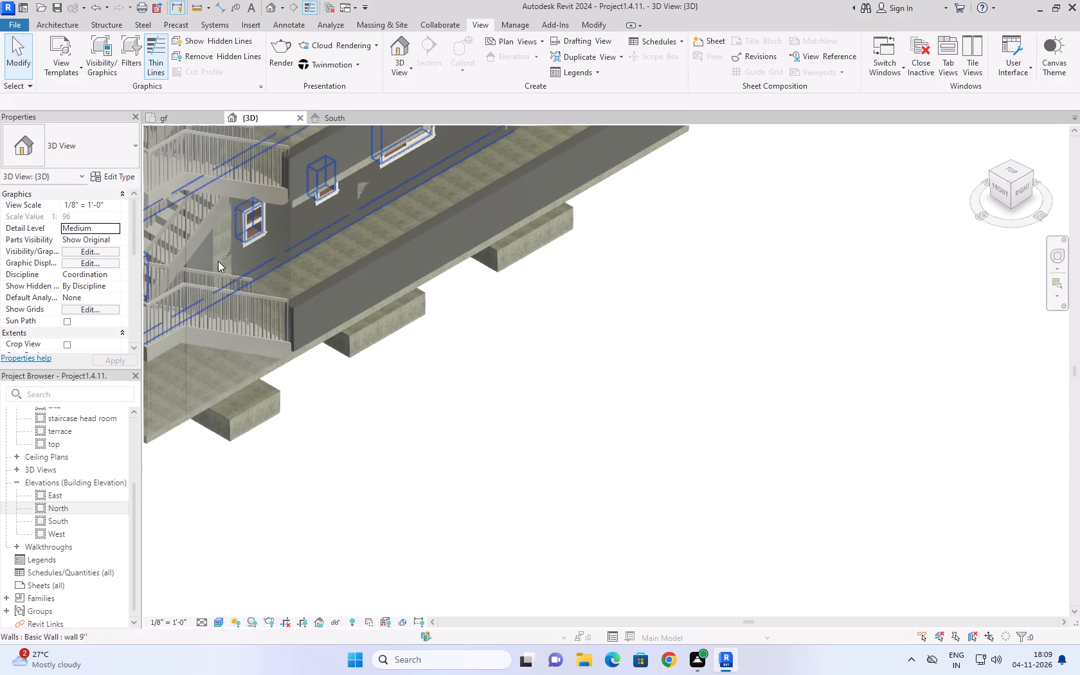
scroll(205, 248, up, 4)
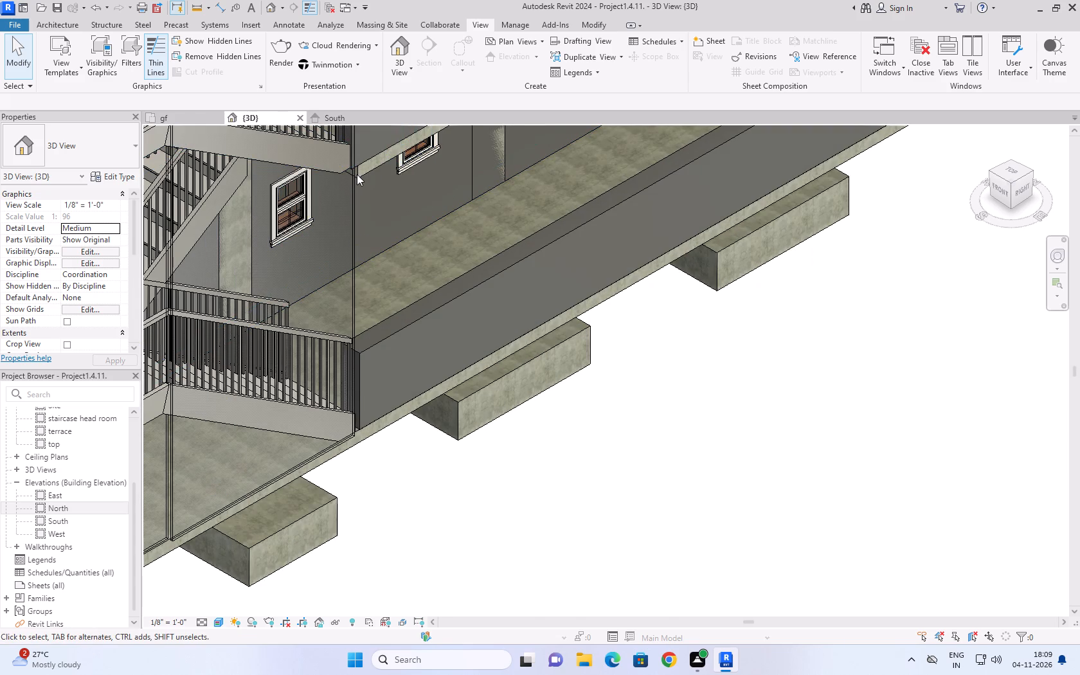
scroll(357, 174, down, 17)
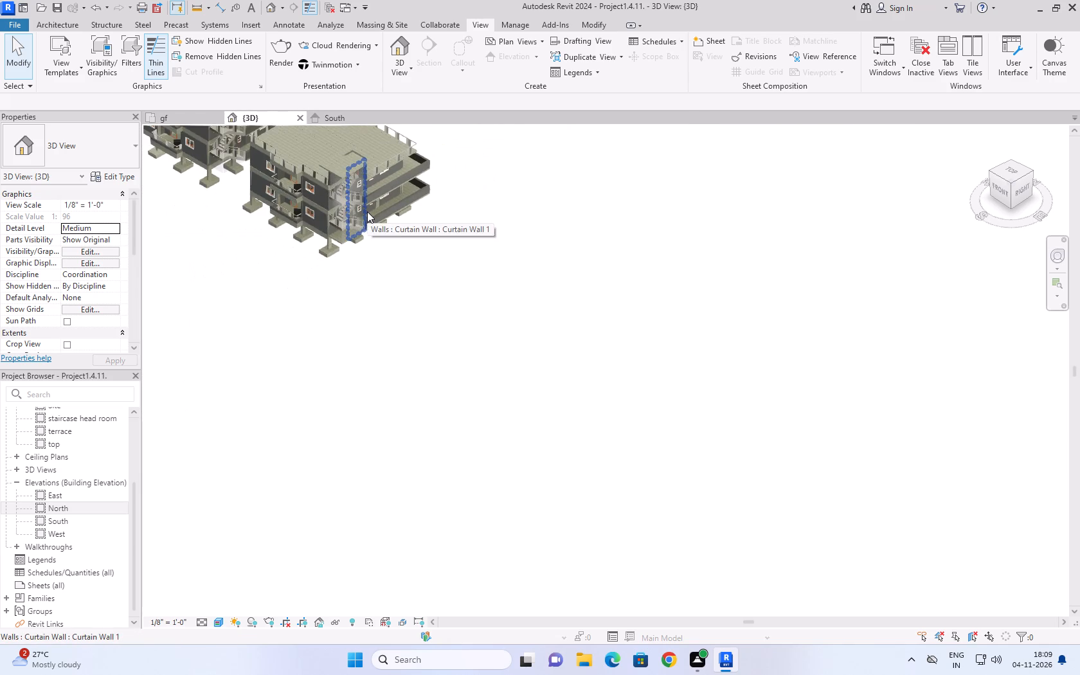
scroll(367, 212, down, 6)
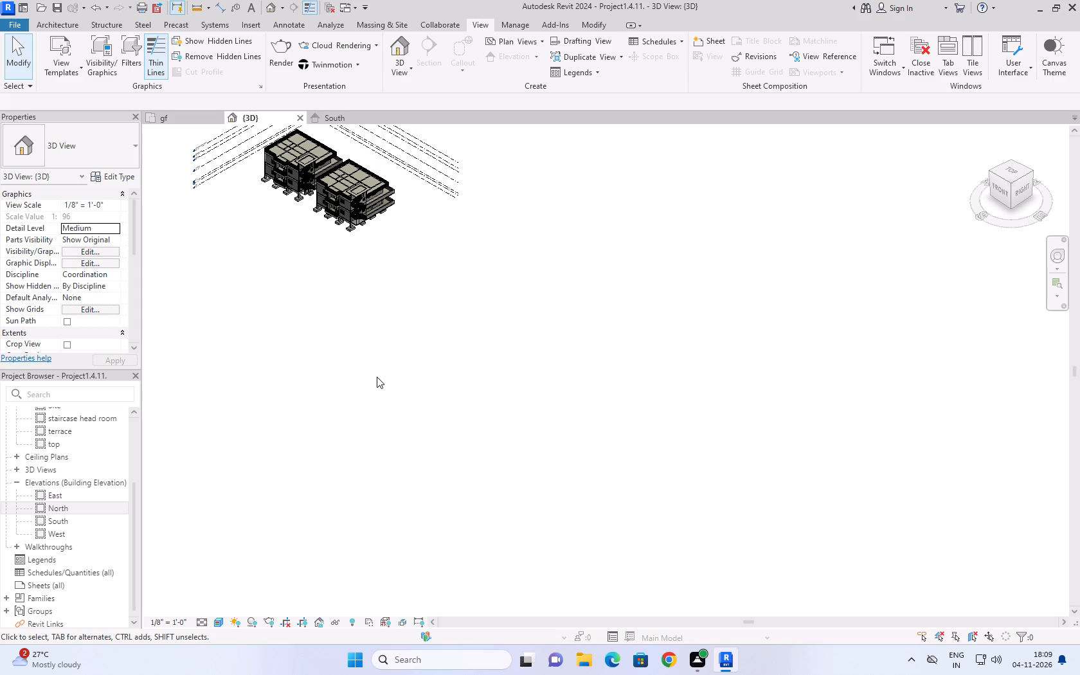
scroll(253, 165, up, 3)
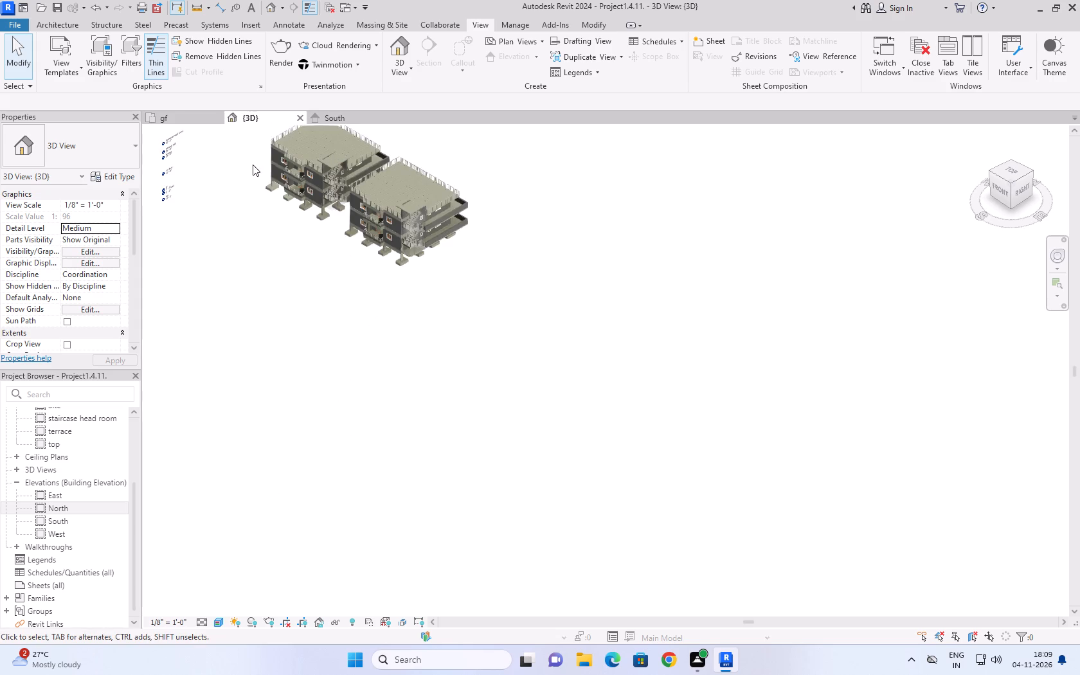
scroll(253, 165, down, 4)
middle_drag(252, 165, 251, 507)
scroll(283, 533, up, 6)
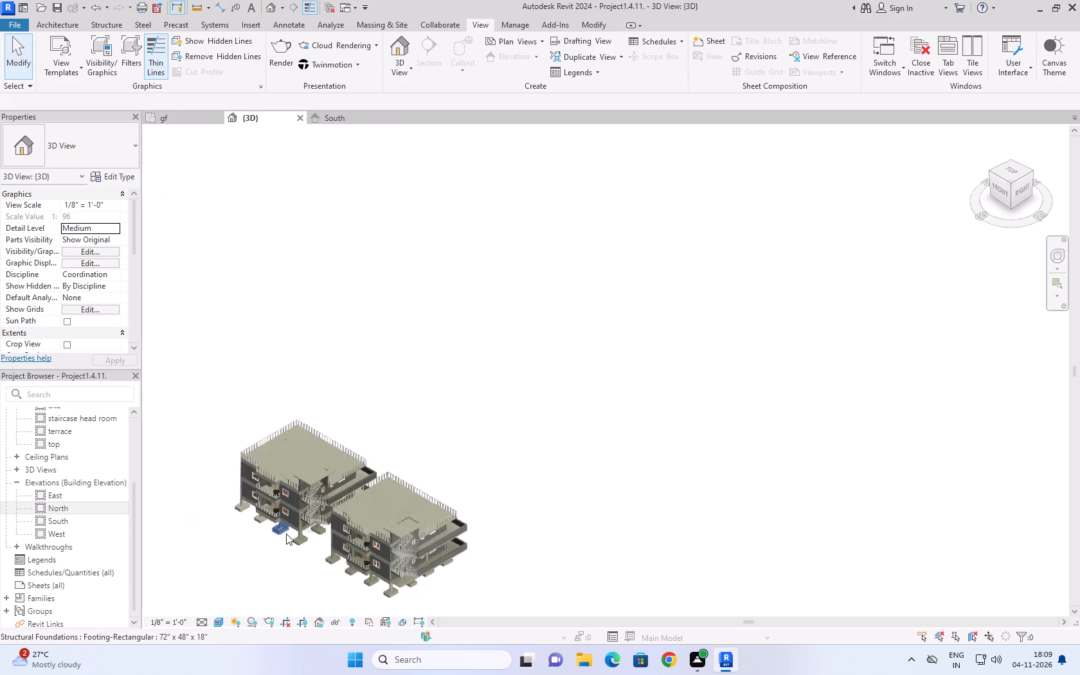
scroll(286, 534, up, 7)
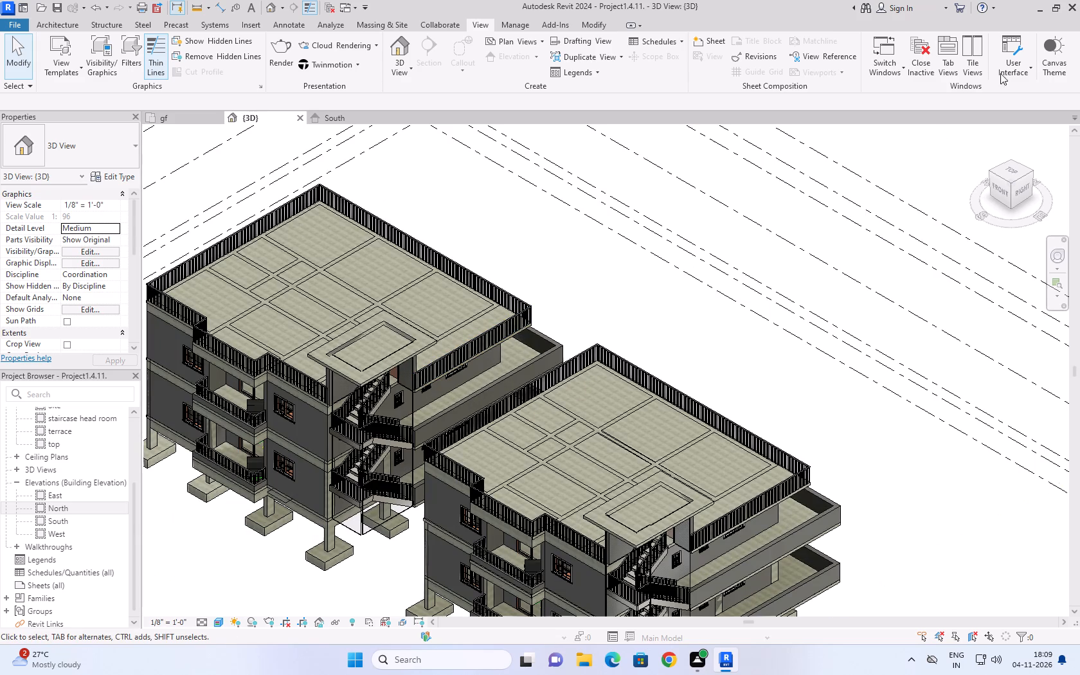
click(984, 130)
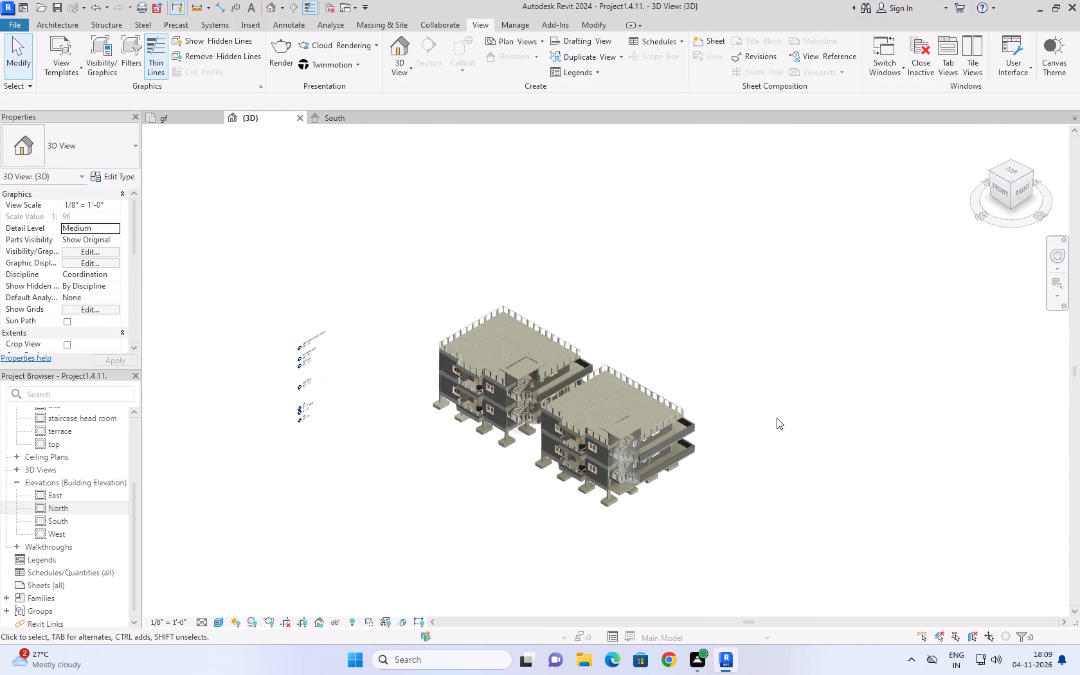
Examine both buildings' rear balcony walls, openings, stair landings and footings from the back.
shift+middle_drag(795, 371, 559, 439)
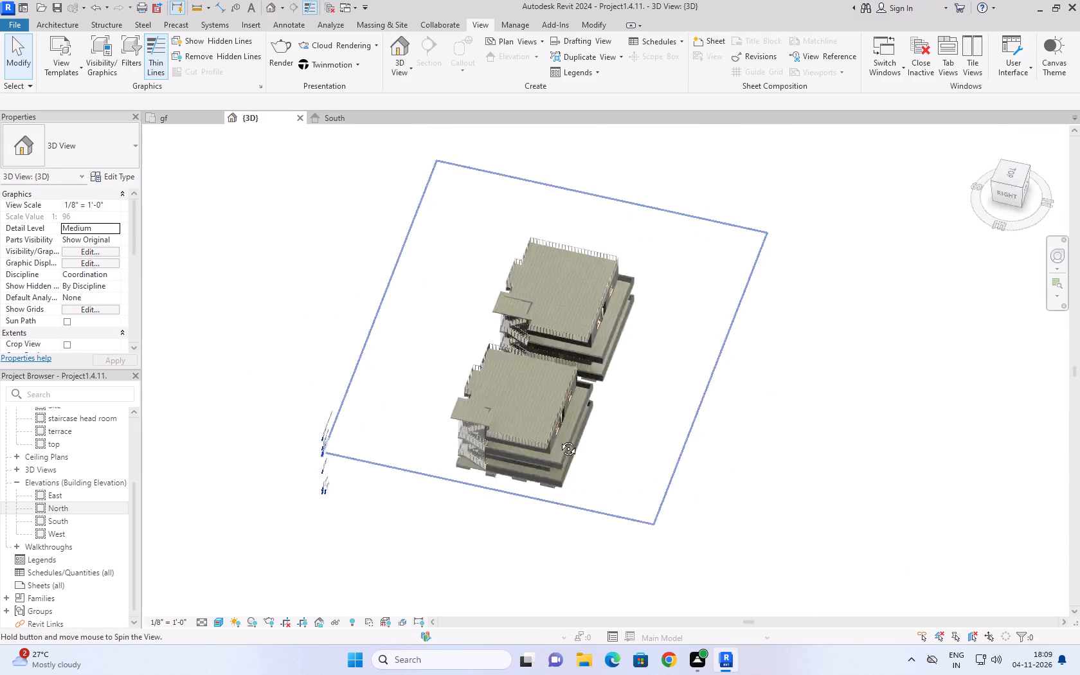
shift+middle_drag(559, 439, 437, 215)
scroll(559, 372, up, 4)
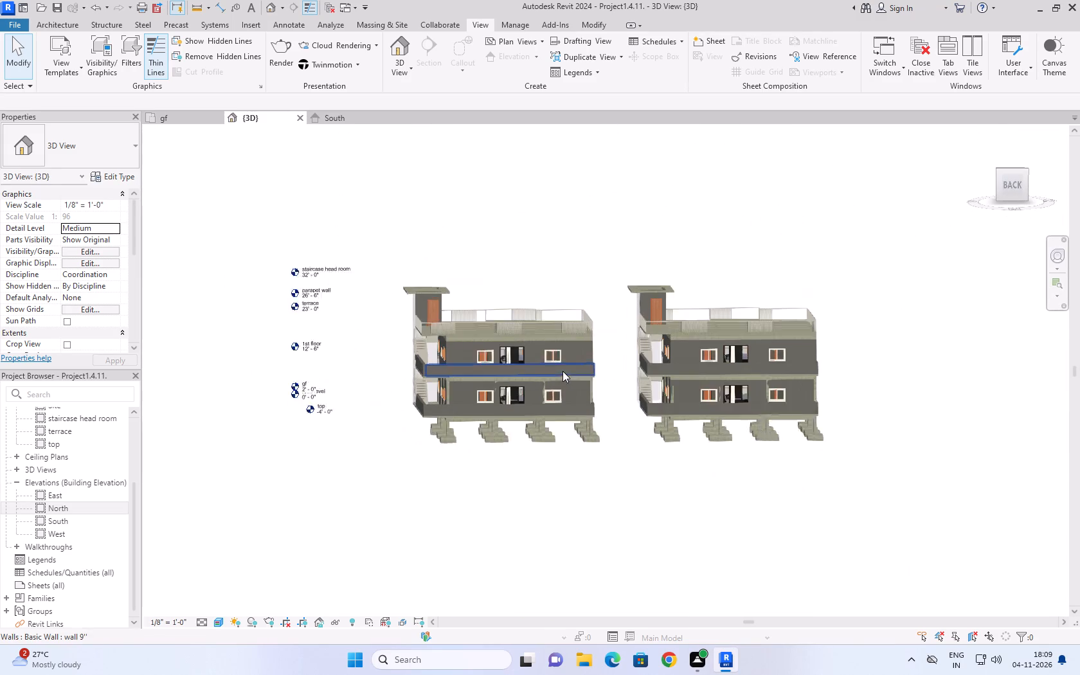
scroll(539, 516, up, 3)
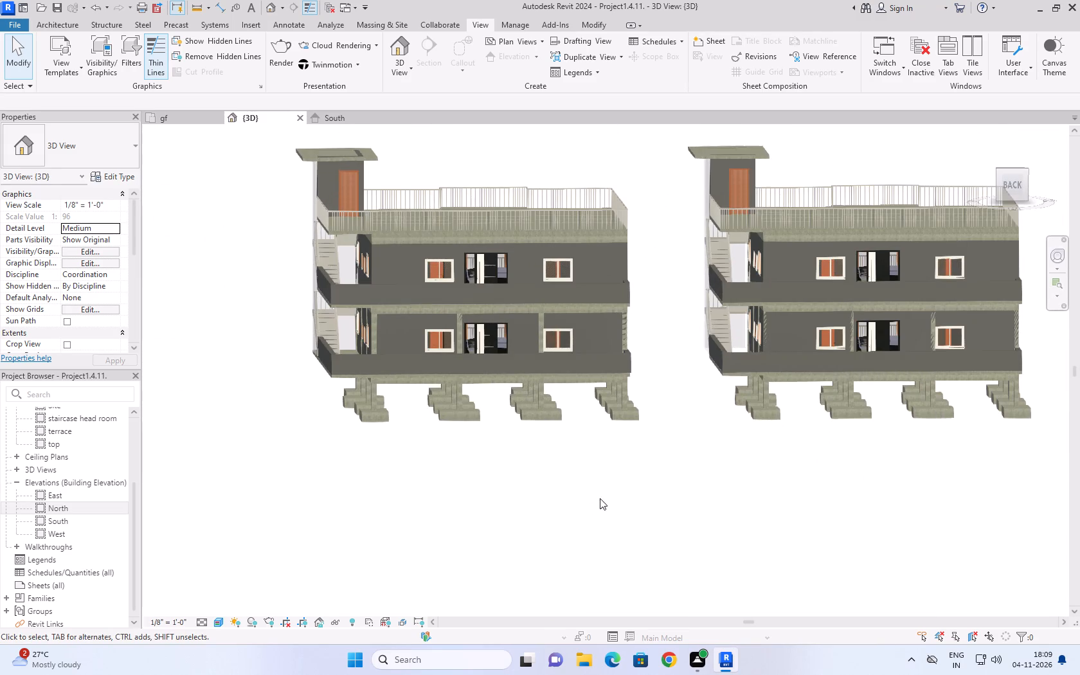
scroll(340, 348, up, 9)
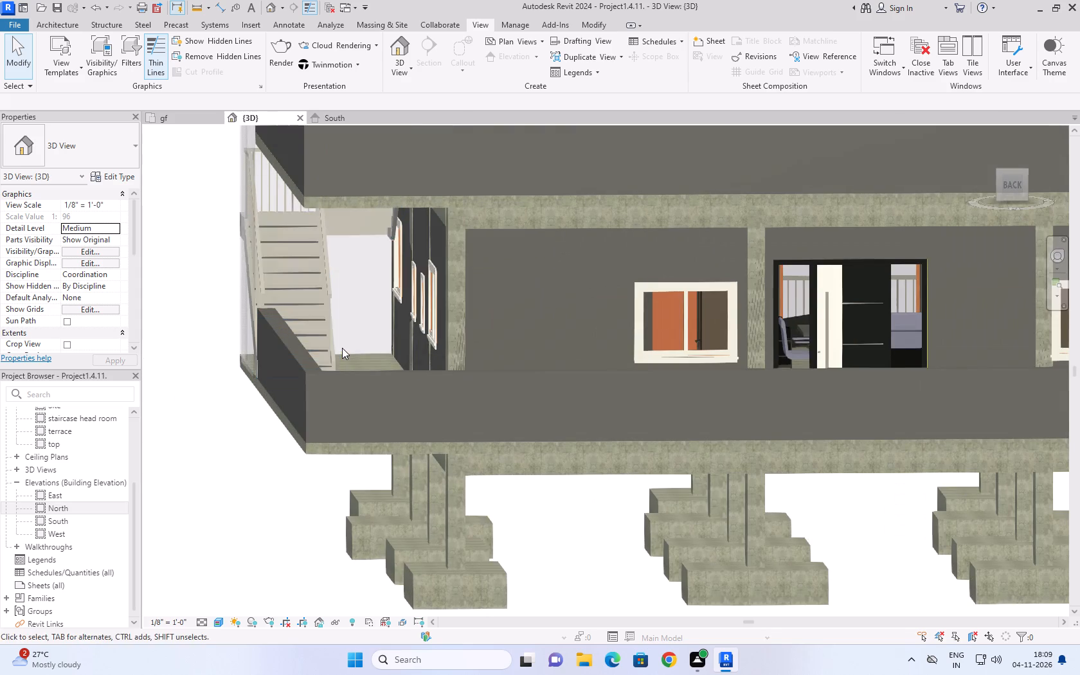
scroll(256, 406, up, 1)
scroll(256, 406, down, 10)
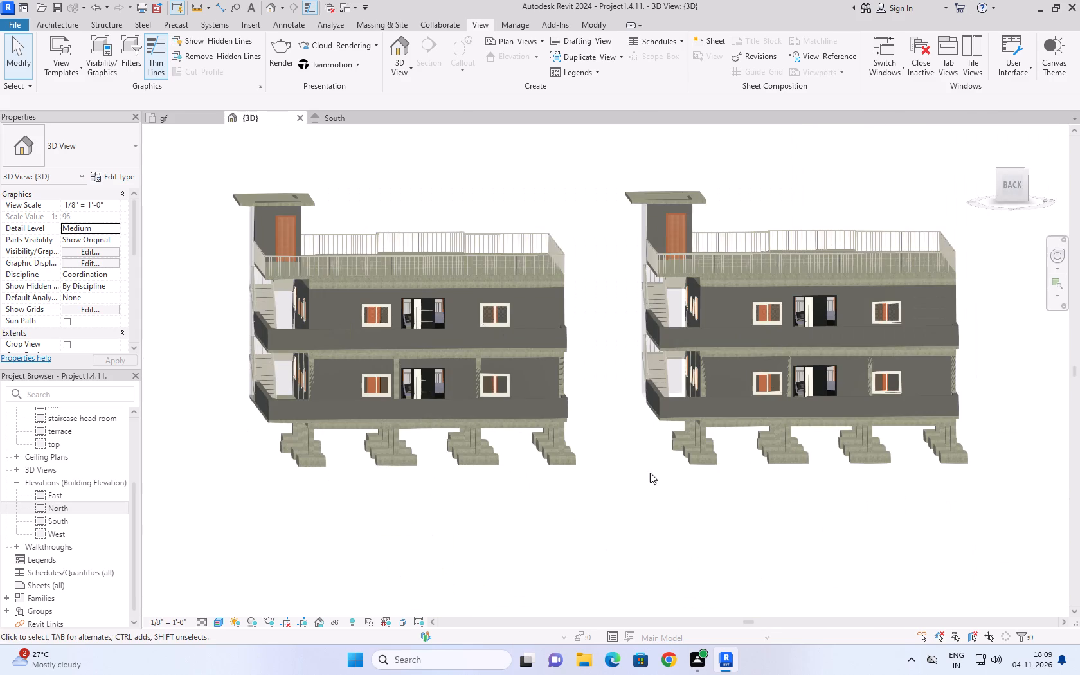
middle_drag(779, 520, 702, 565)
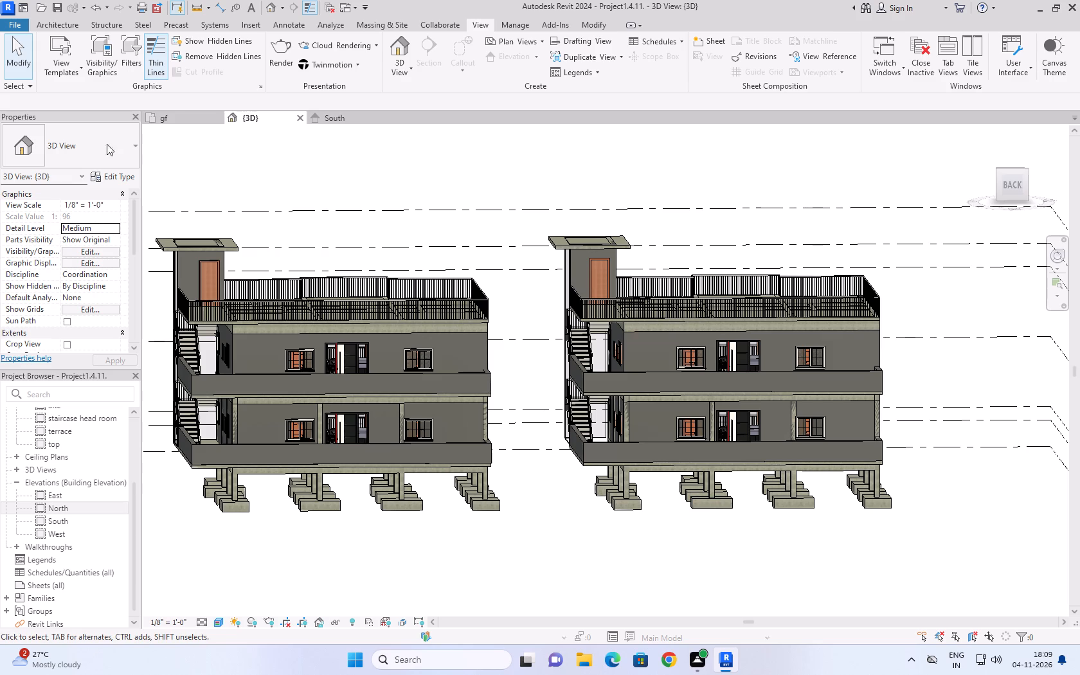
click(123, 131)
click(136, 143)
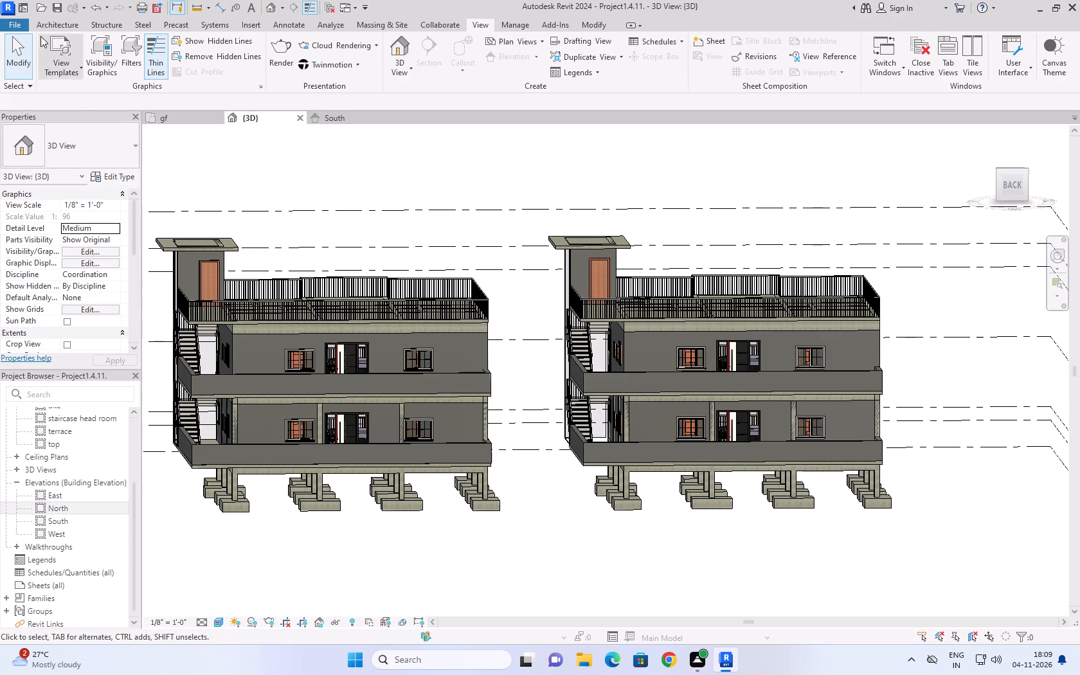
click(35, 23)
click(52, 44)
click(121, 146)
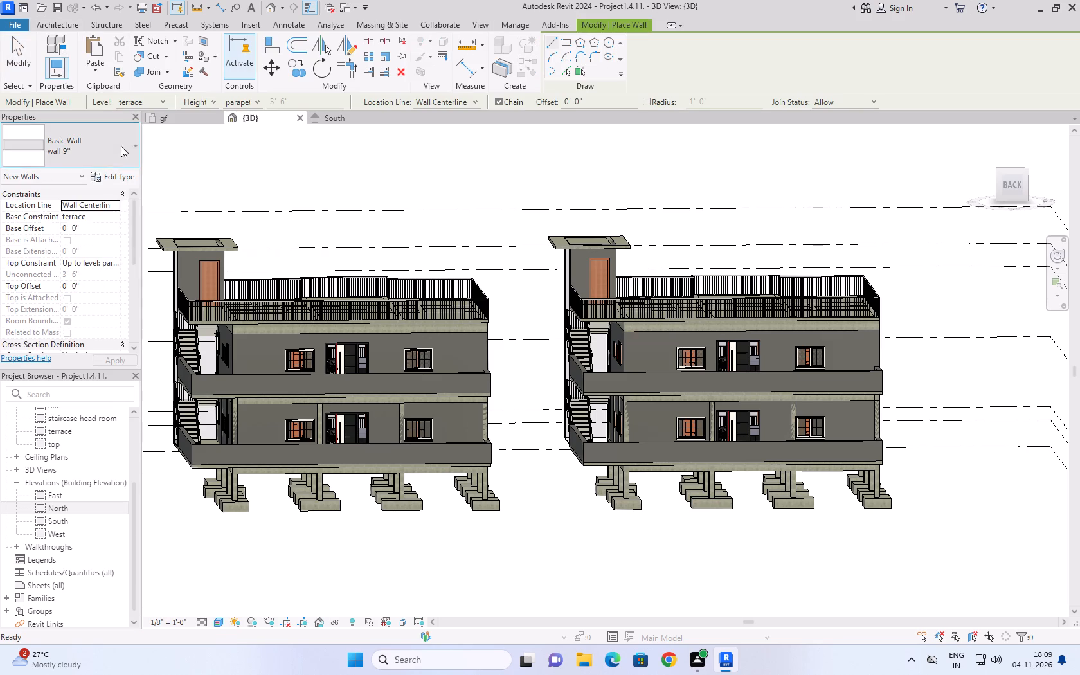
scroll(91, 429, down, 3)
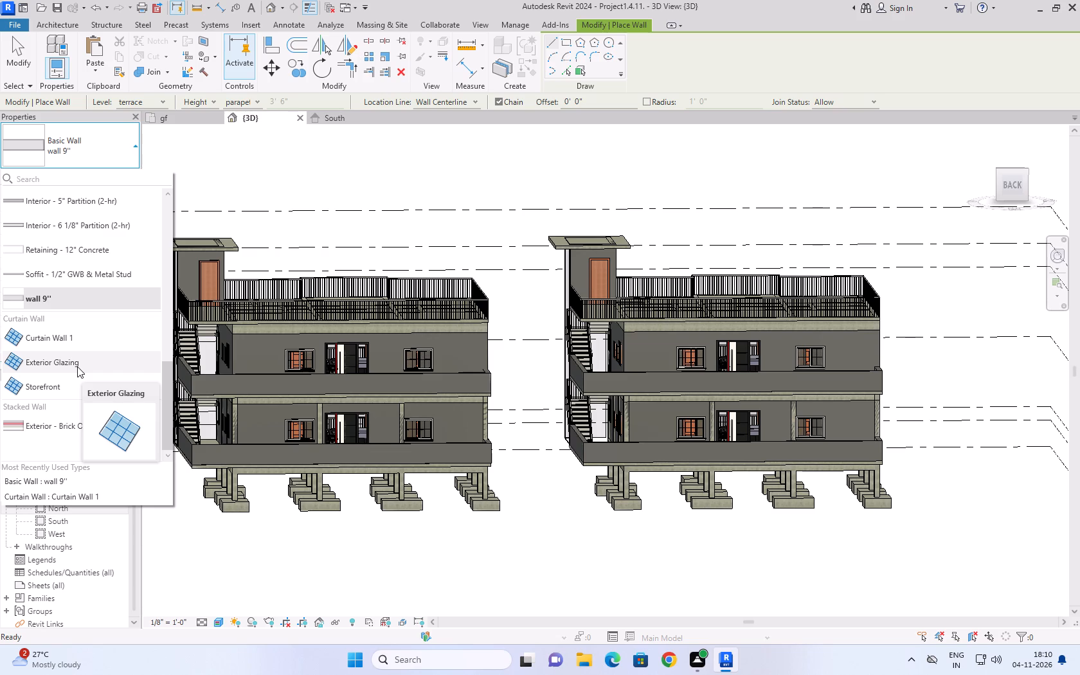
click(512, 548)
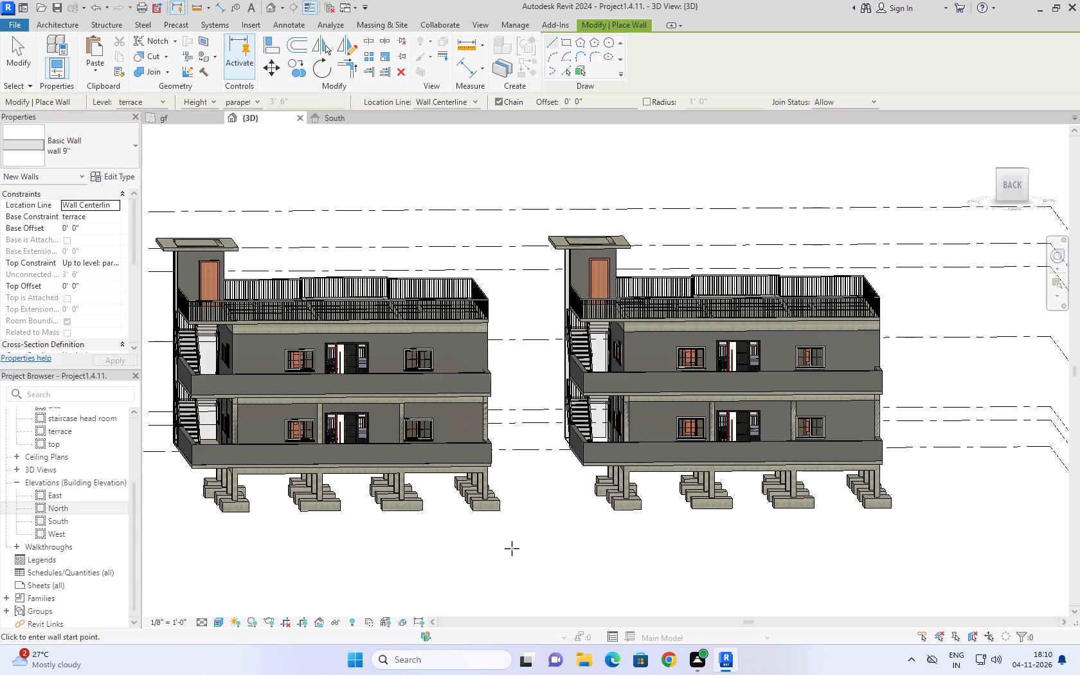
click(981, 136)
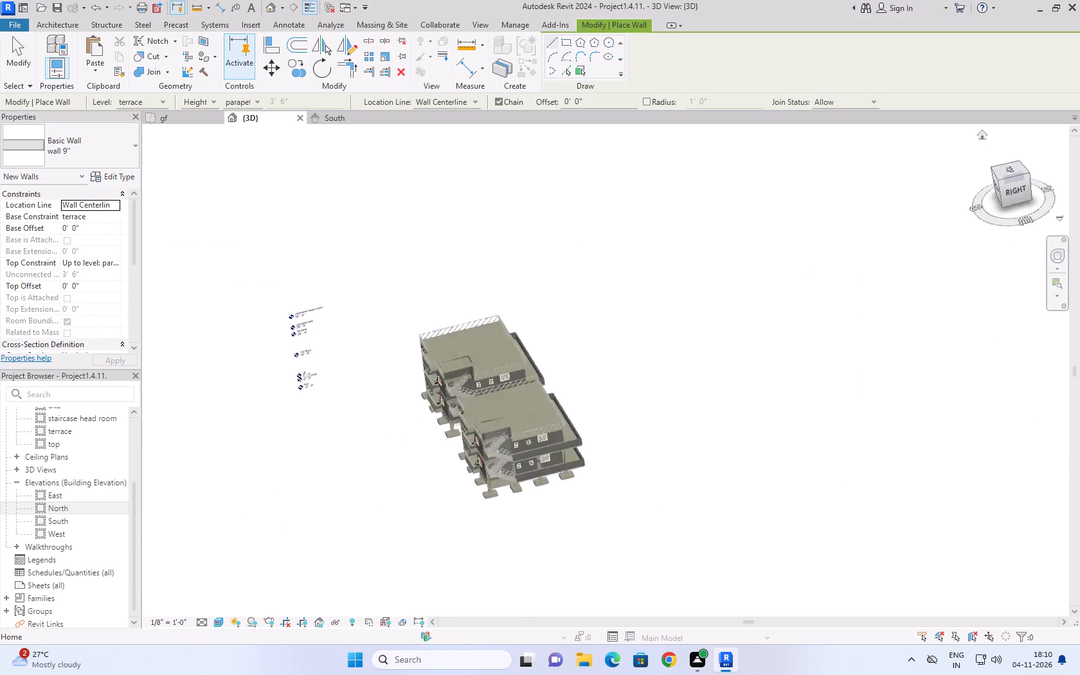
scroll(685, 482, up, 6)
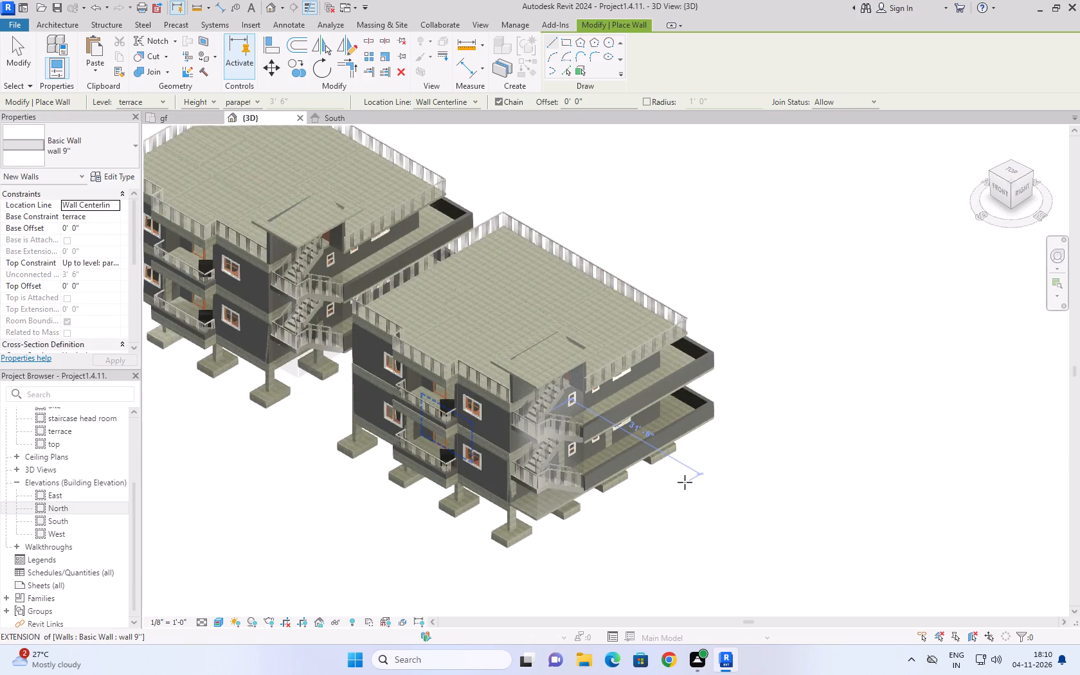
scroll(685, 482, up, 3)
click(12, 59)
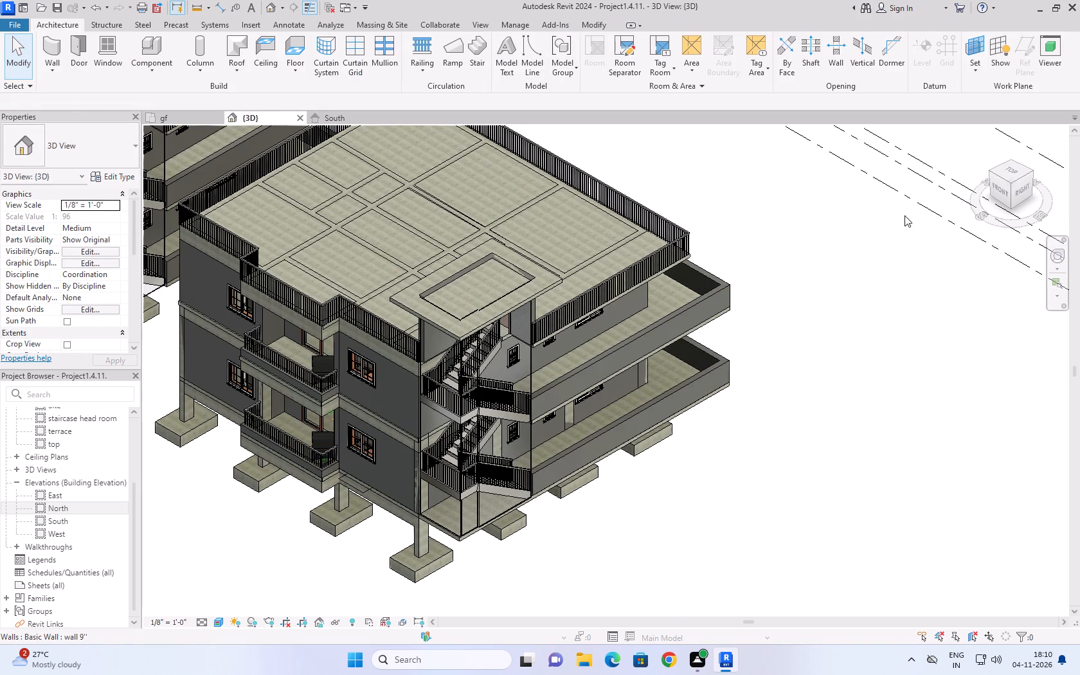
Split the ground-floor rear balcony wall of the eastern building in front of the rear entrance door.
click(1019, 186)
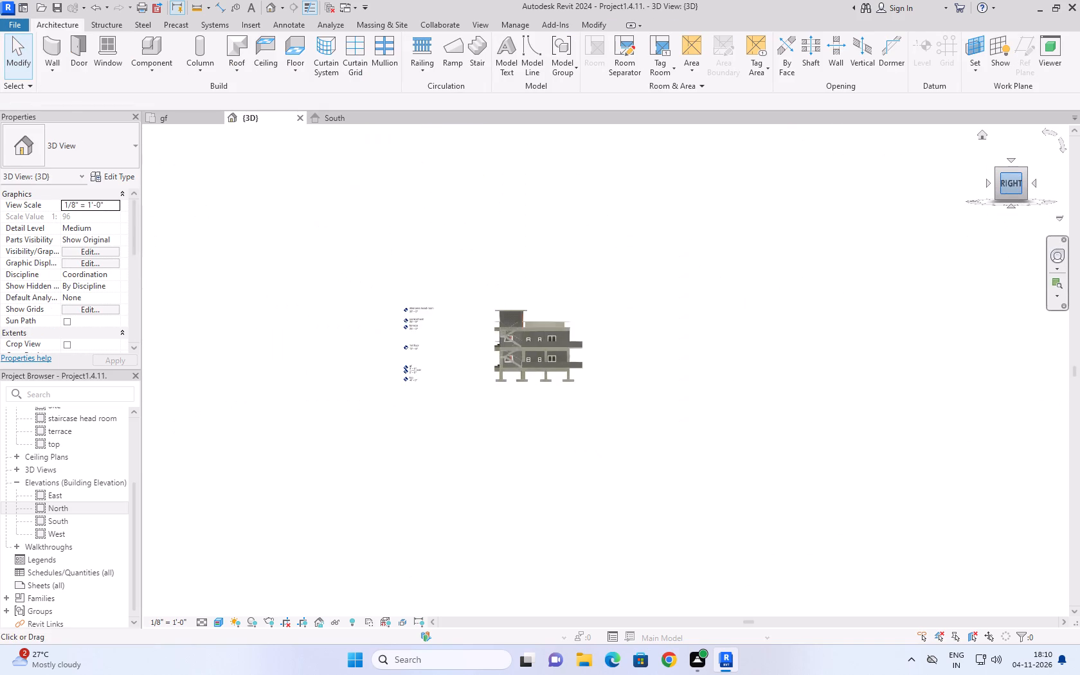
click(1036, 184)
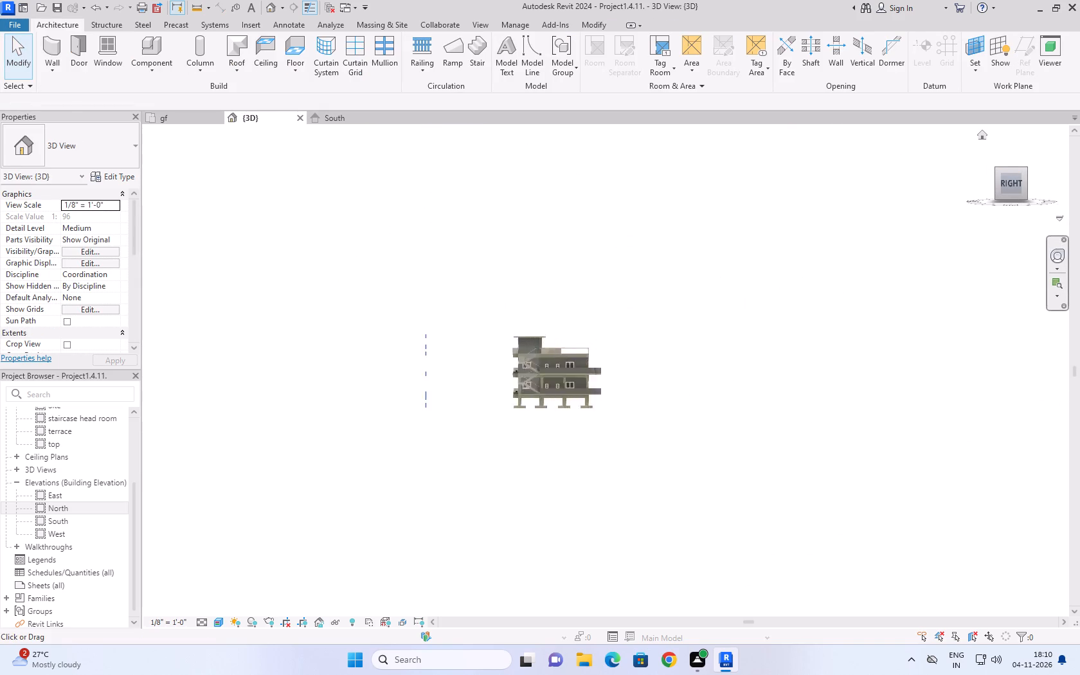
scroll(498, 366, up, 6)
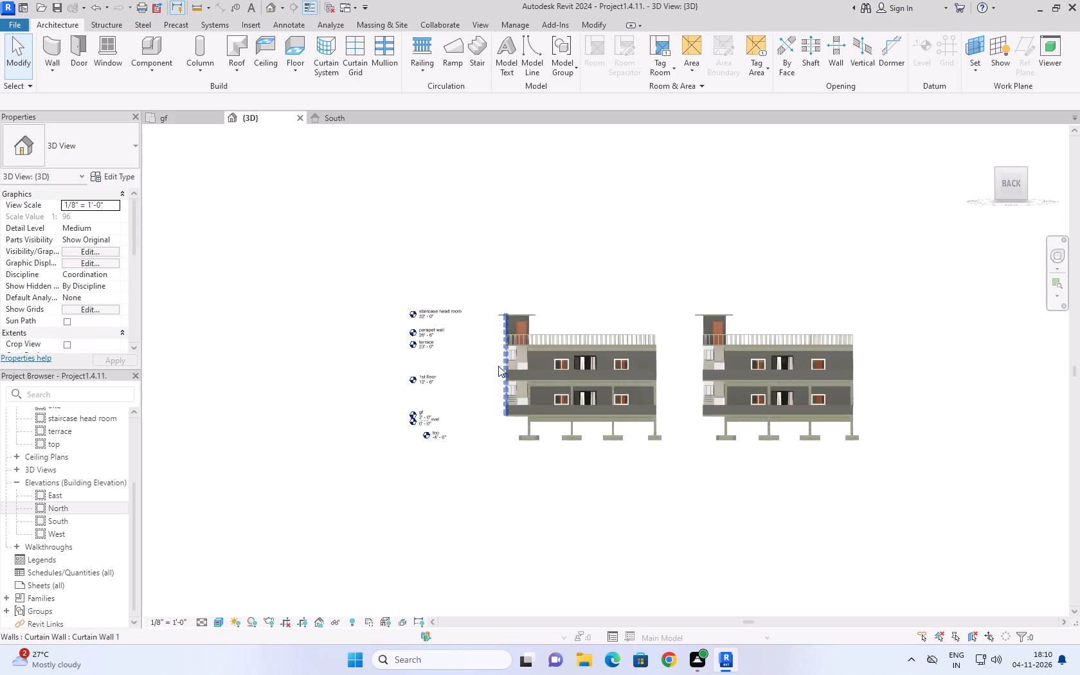
scroll(498, 366, up, 2)
scroll(705, 398, up, 5)
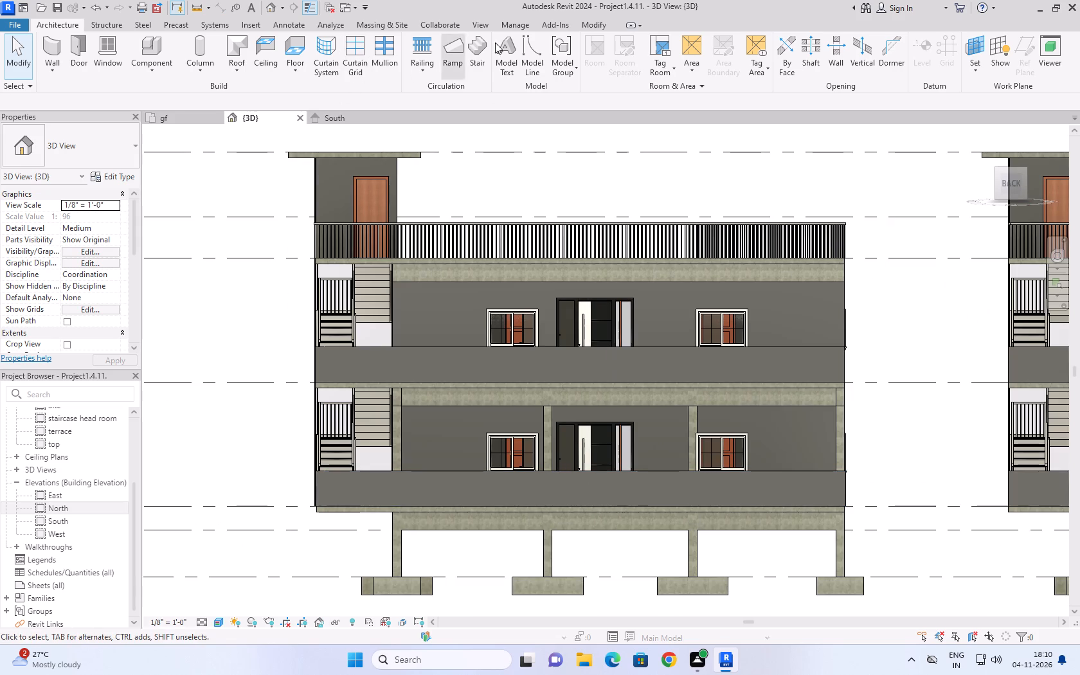
click(589, 21)
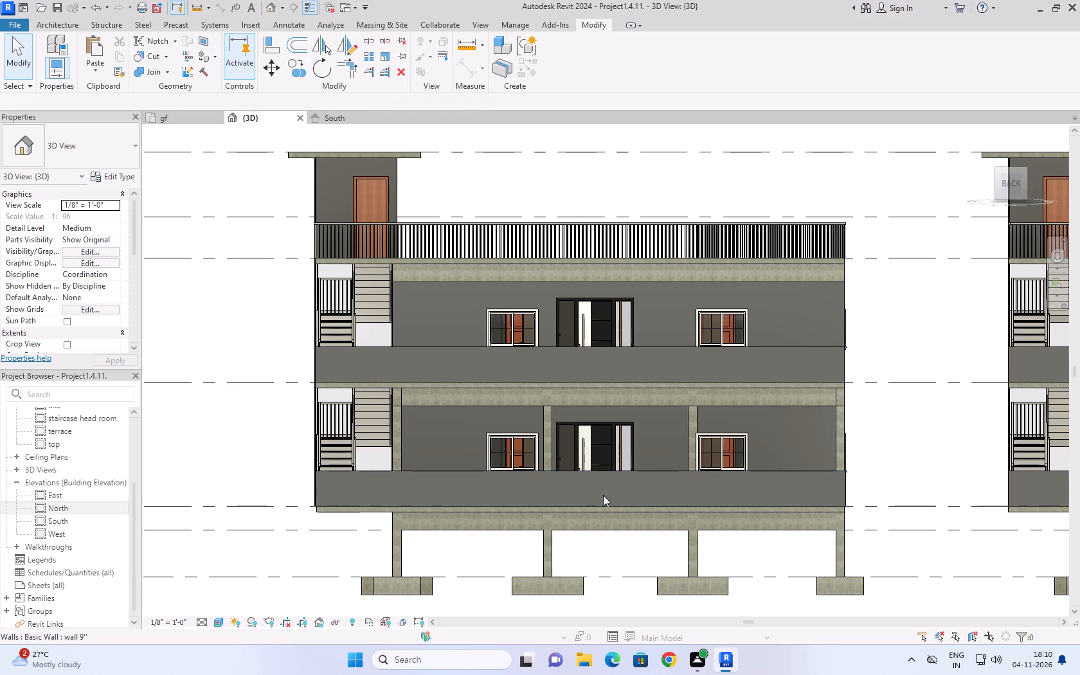
text(SL)
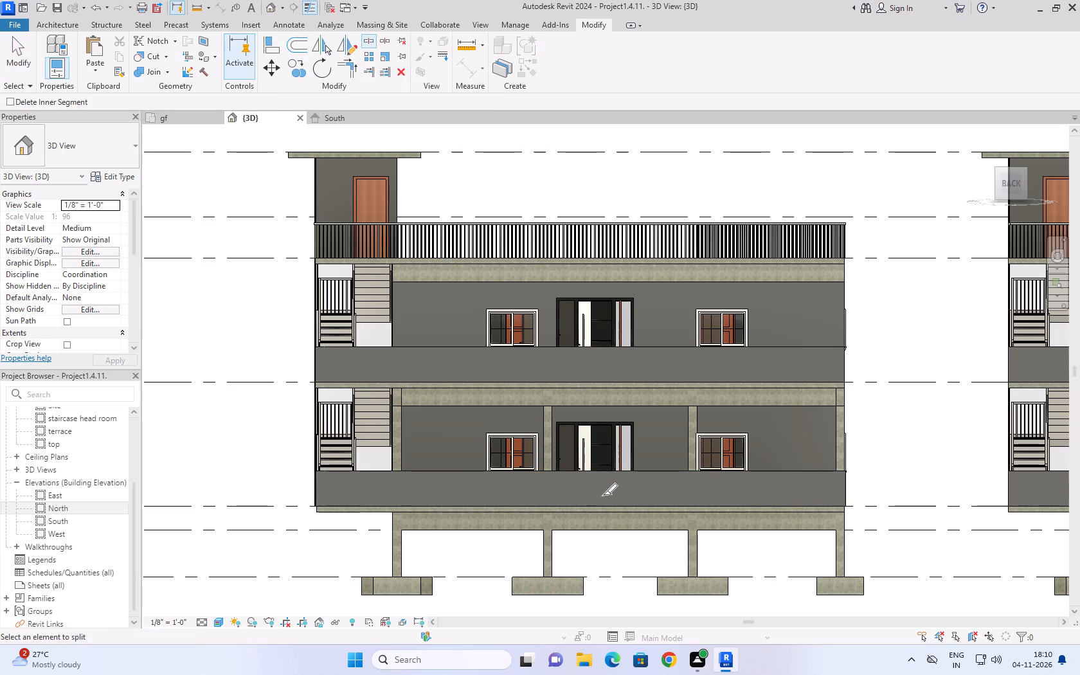
click(600, 469)
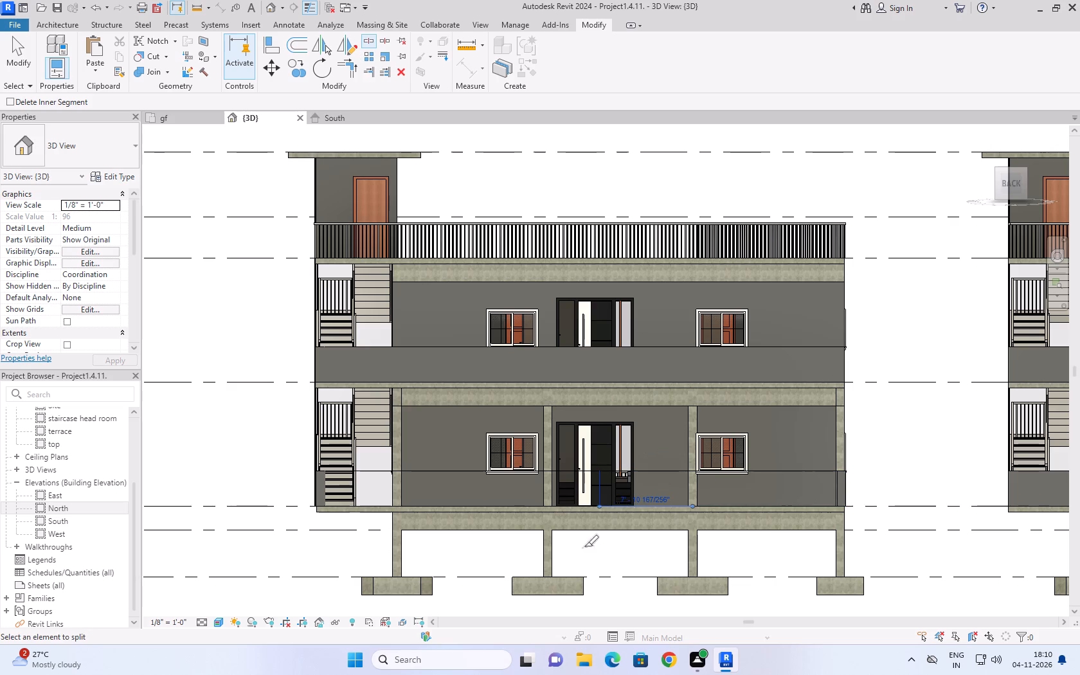
click(11, 54)
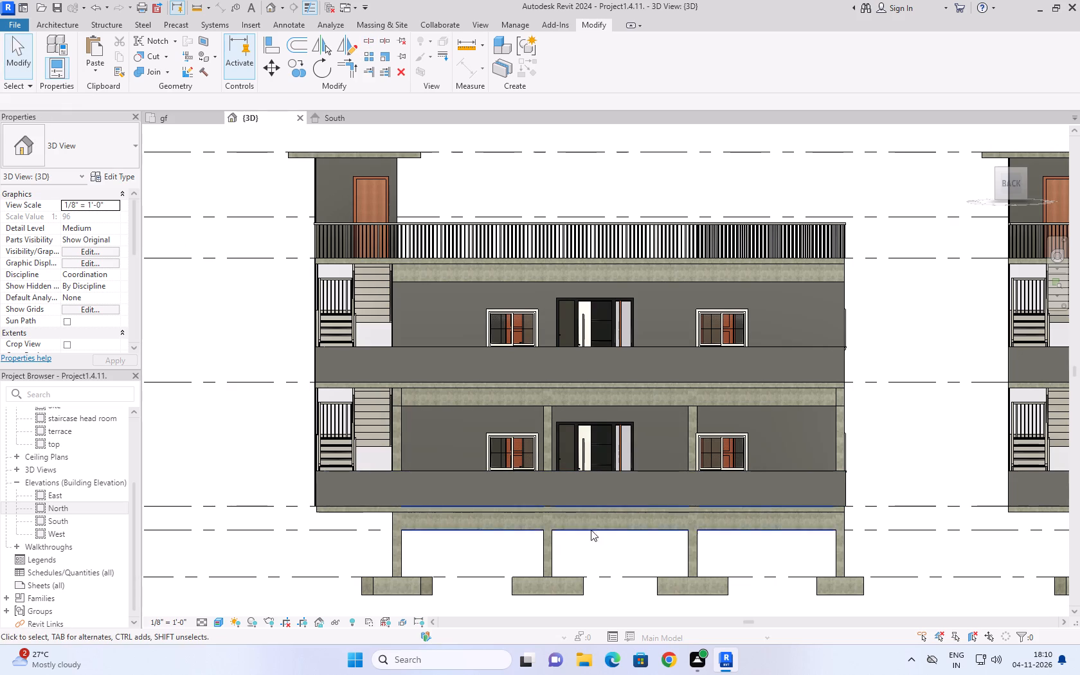
Shift the joint between the two split wall segments from the middle of the door to its edge nearer the shorter segment.
click(627, 471)
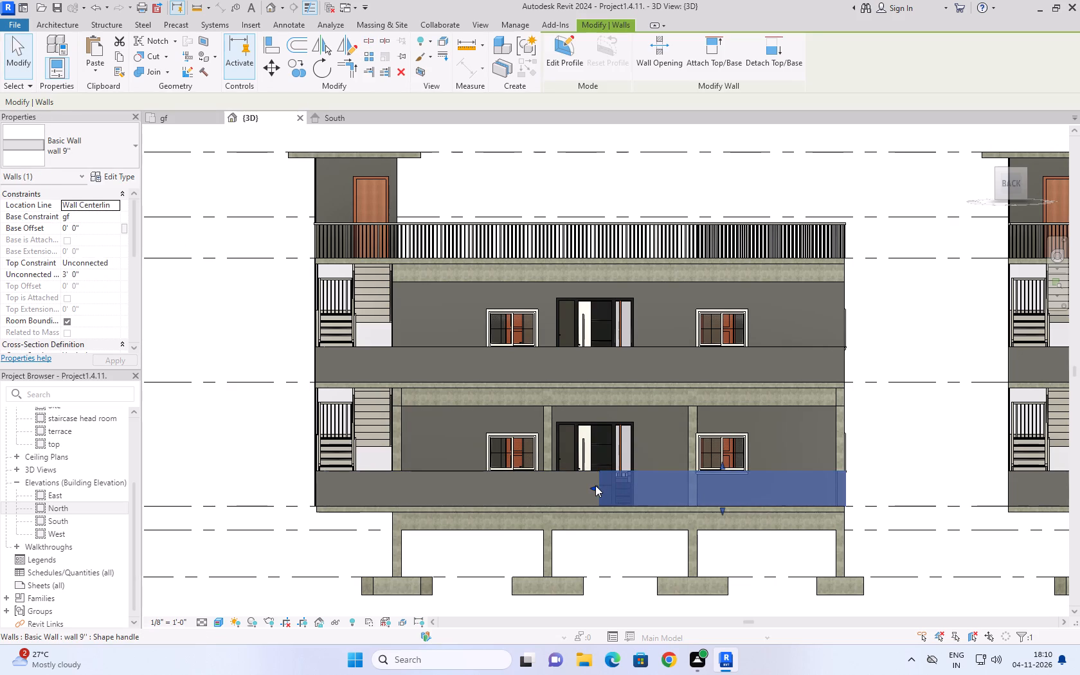
drag(595, 485, 633, 483)
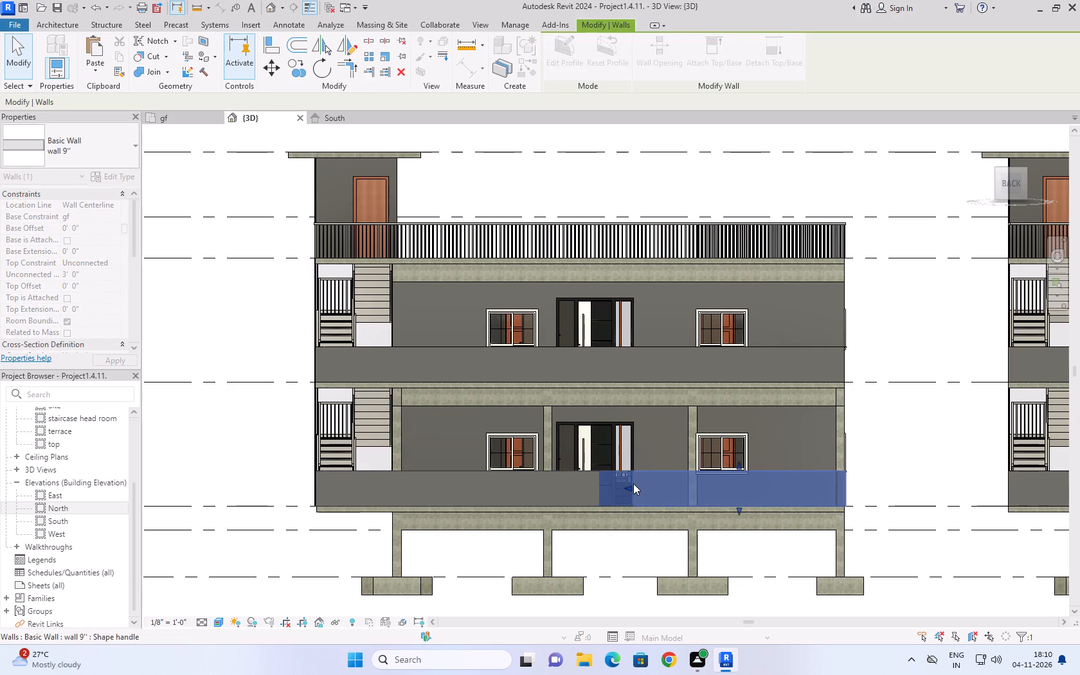
click(615, 482)
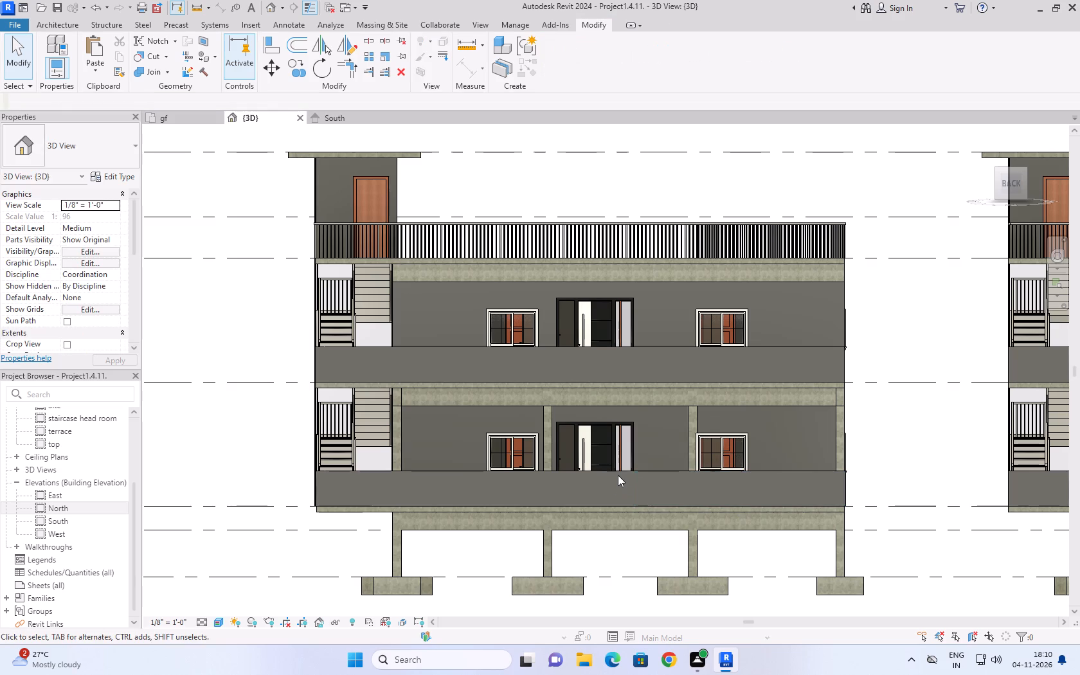
click(618, 474)
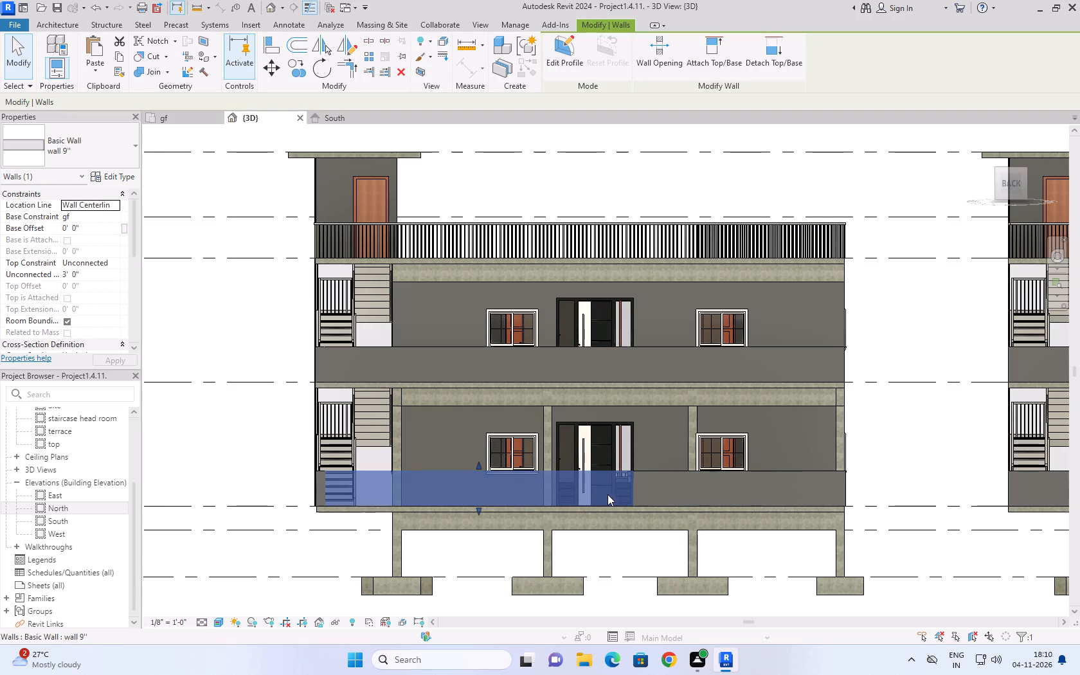
click(223, 422)
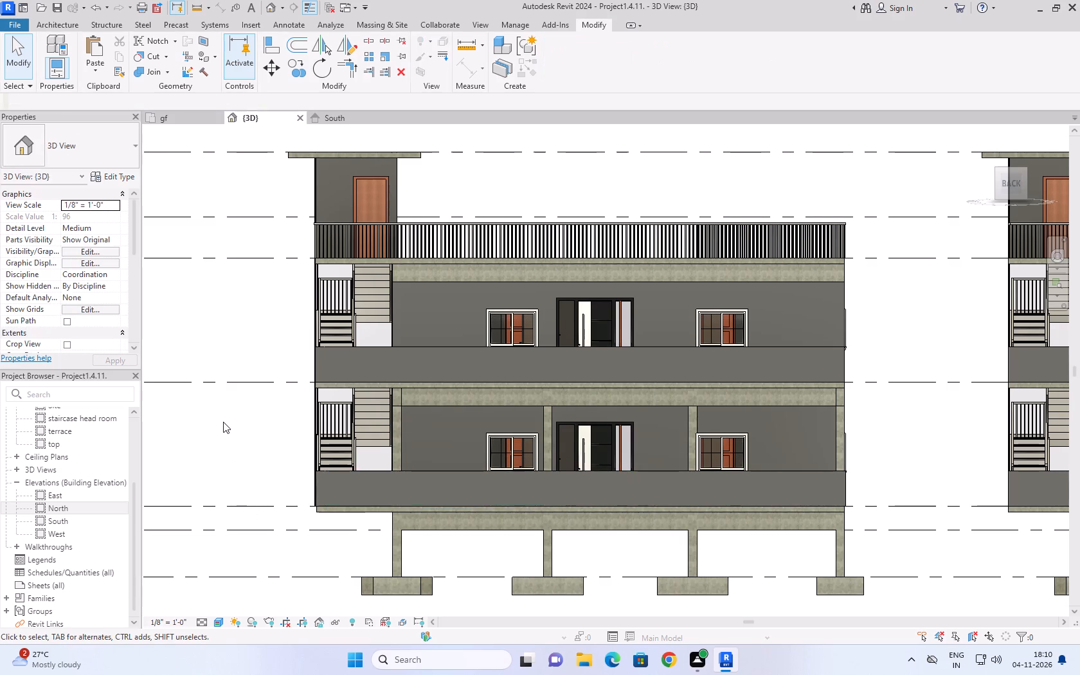
Examine the rear balcony walls of both buildings from behind, selecting the ground-floor and first-floor walls of the western building.
click(986, 141)
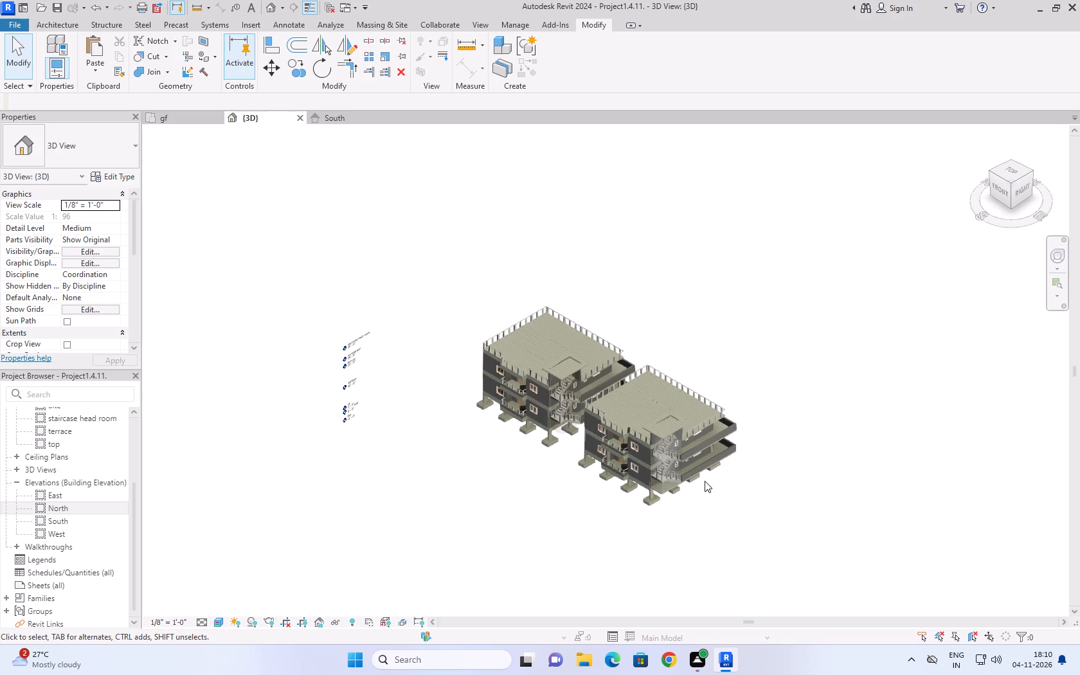
shift+middle_drag(843, 244, 607, 330)
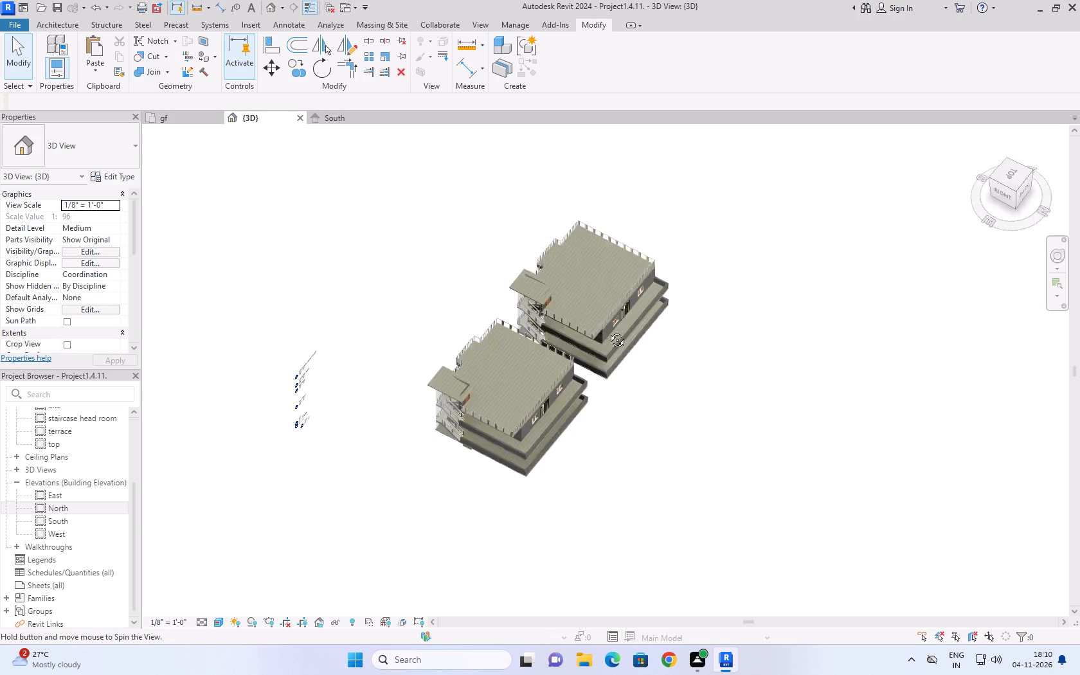
shift+middle_drag(607, 330, 538, 230)
scroll(693, 359, up, 9)
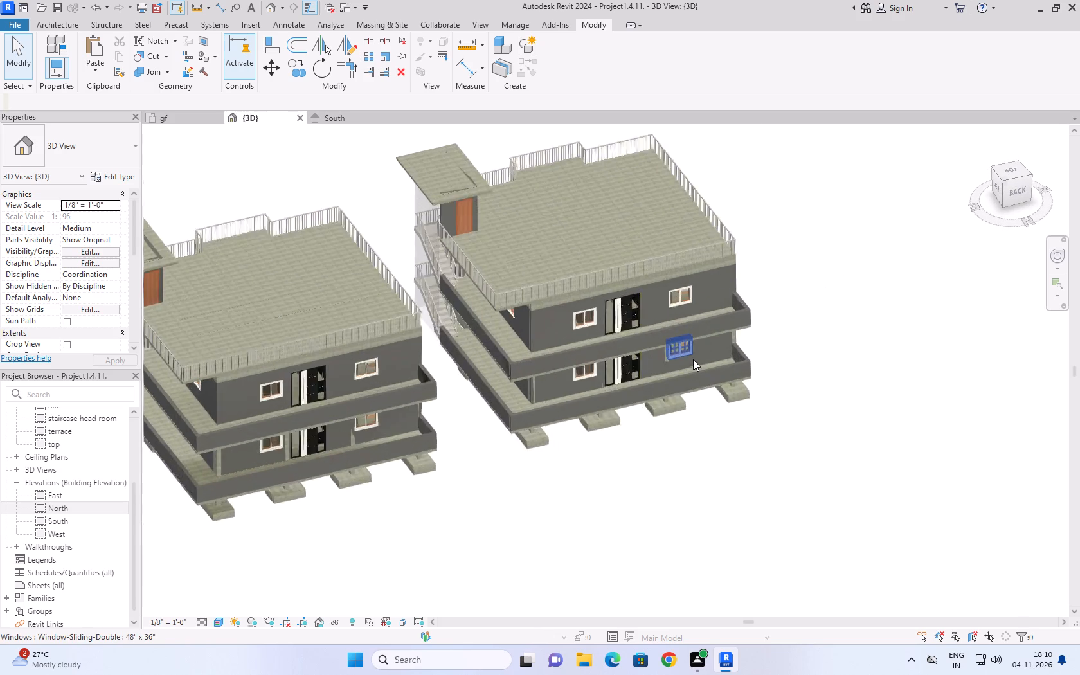
scroll(693, 359, up, 2)
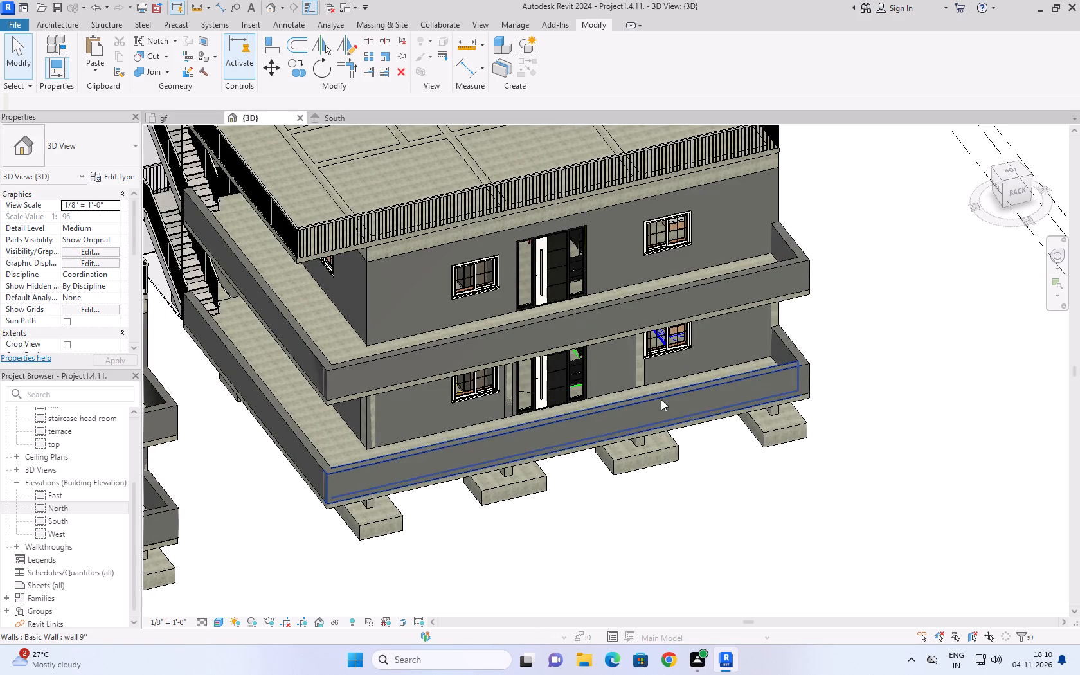
click(714, 392)
click(716, 380)
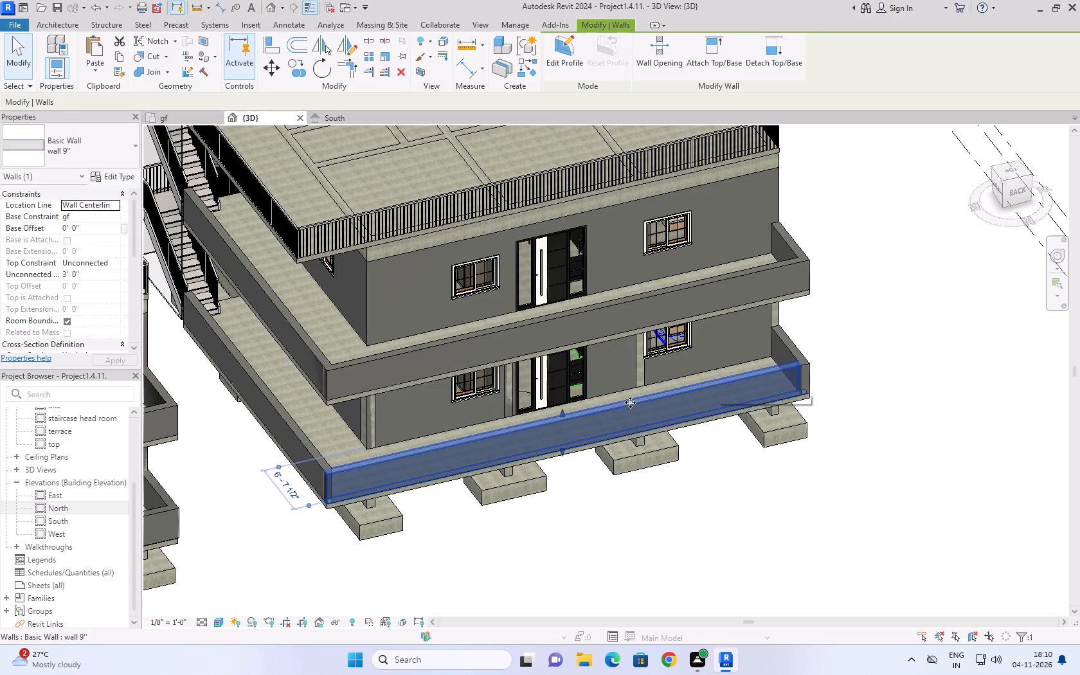
click(456, 555)
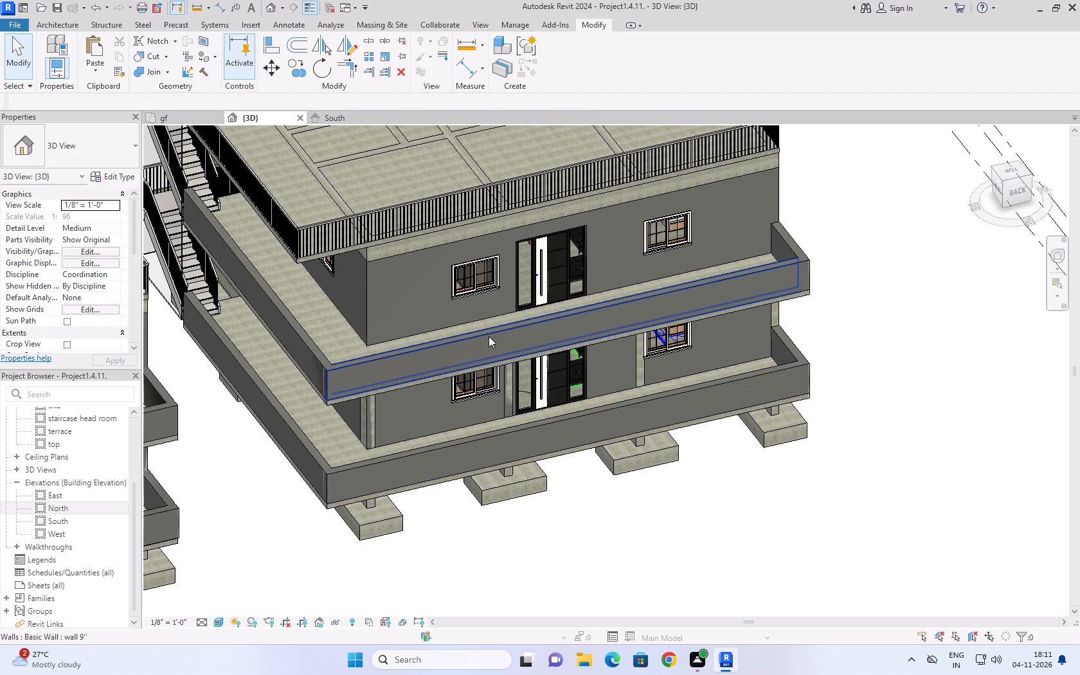
click(489, 336)
click(573, 534)
scroll(672, 430, down, 5)
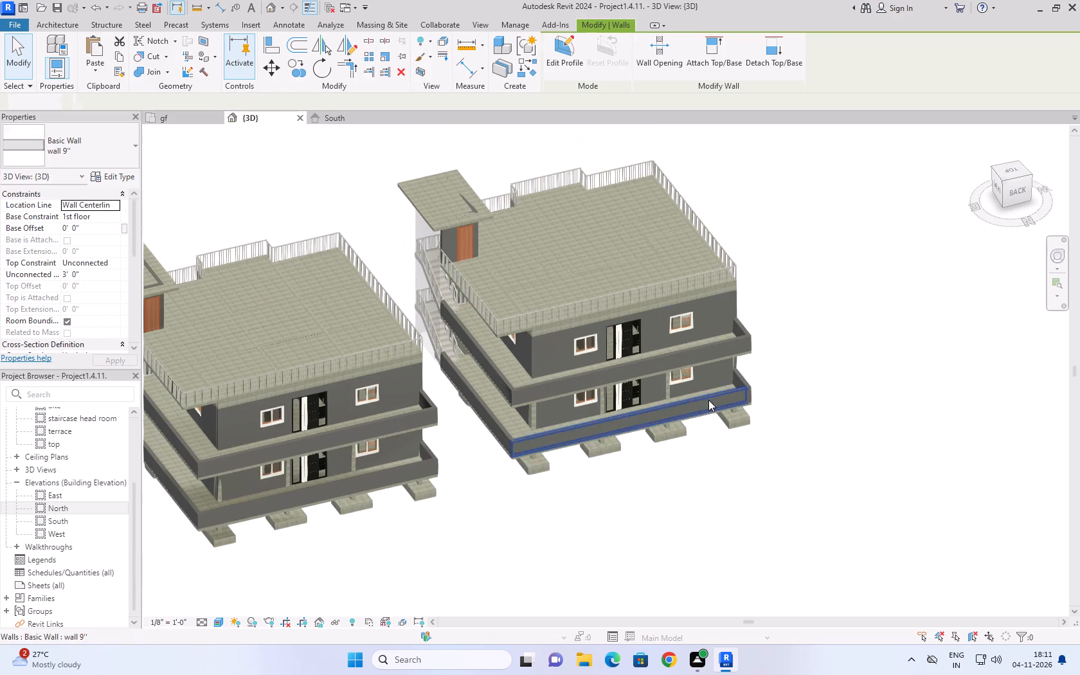
Pull the shorter ground-floor wall segment's end back from the joint to open a gap in the eastern building's rear balcony wall.
click(361, 477)
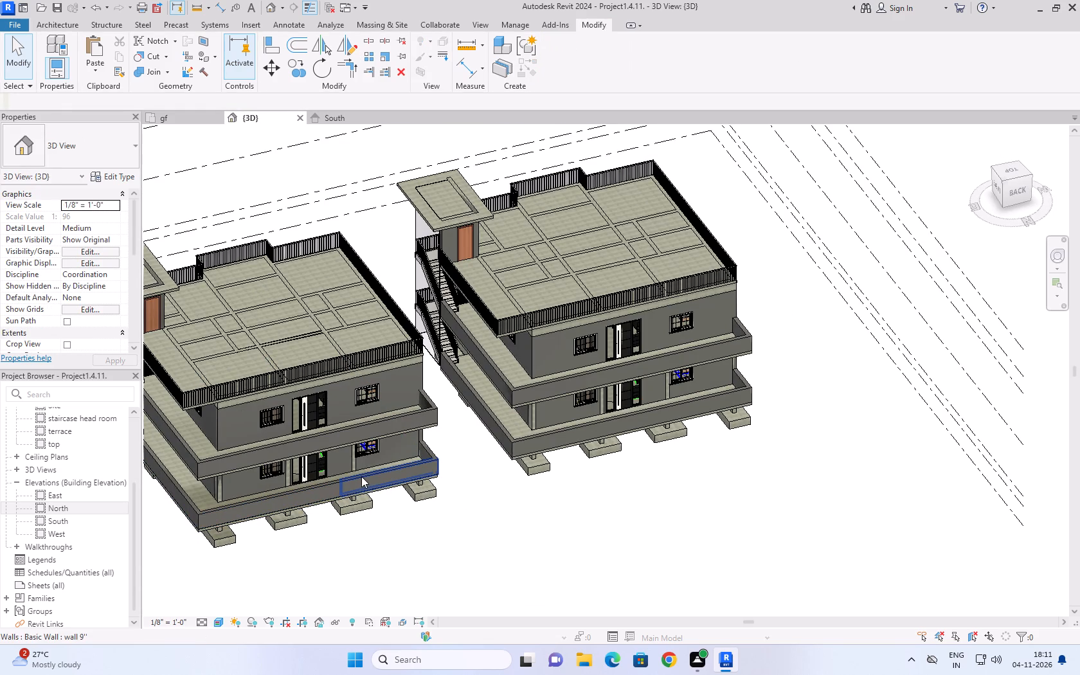
scroll(352, 564, up, 7)
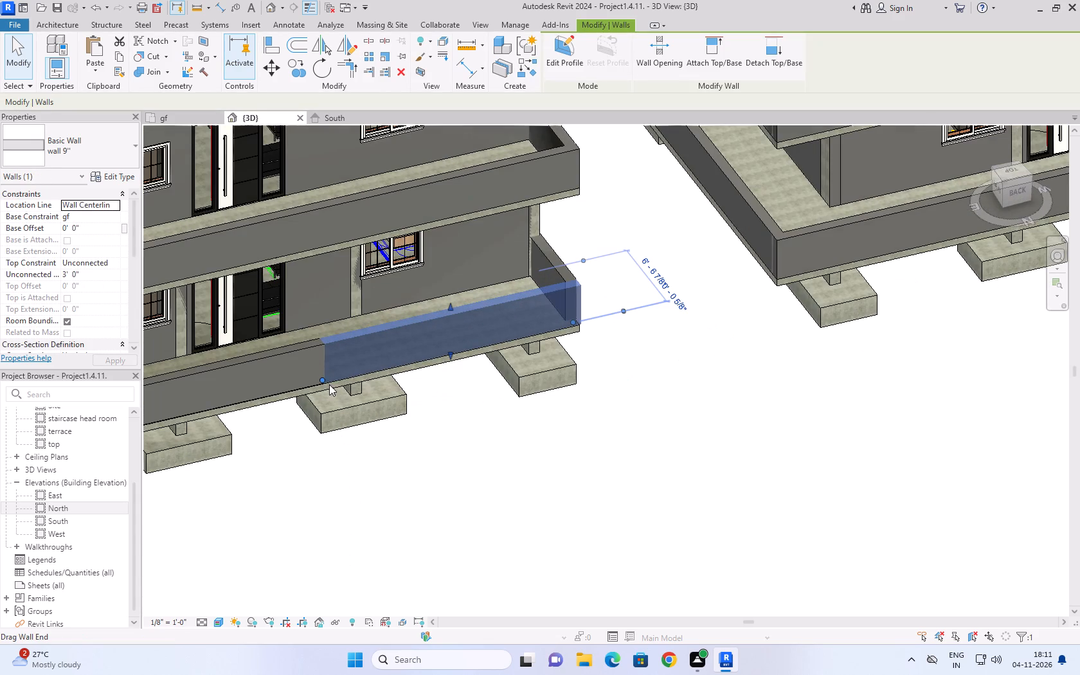
drag(321, 379, 356, 373)
click(343, 478)
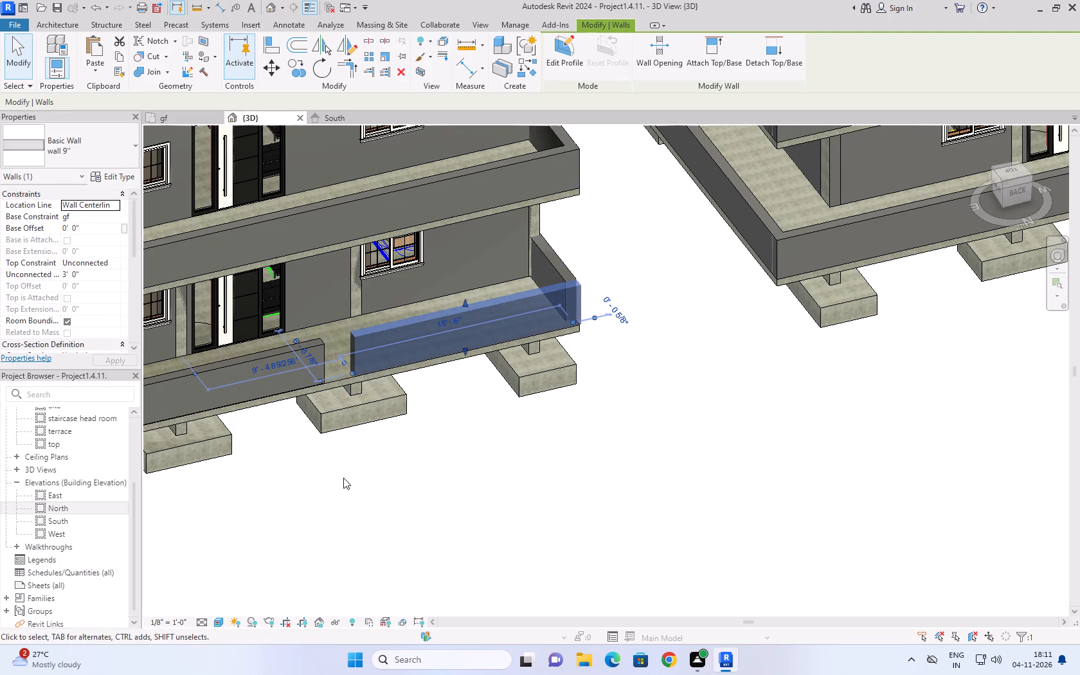
Align both wall segments' ends with the rear door's edges, making the segments about 20' and 17'-7" long with a door-wide opening between.
click(1021, 192)
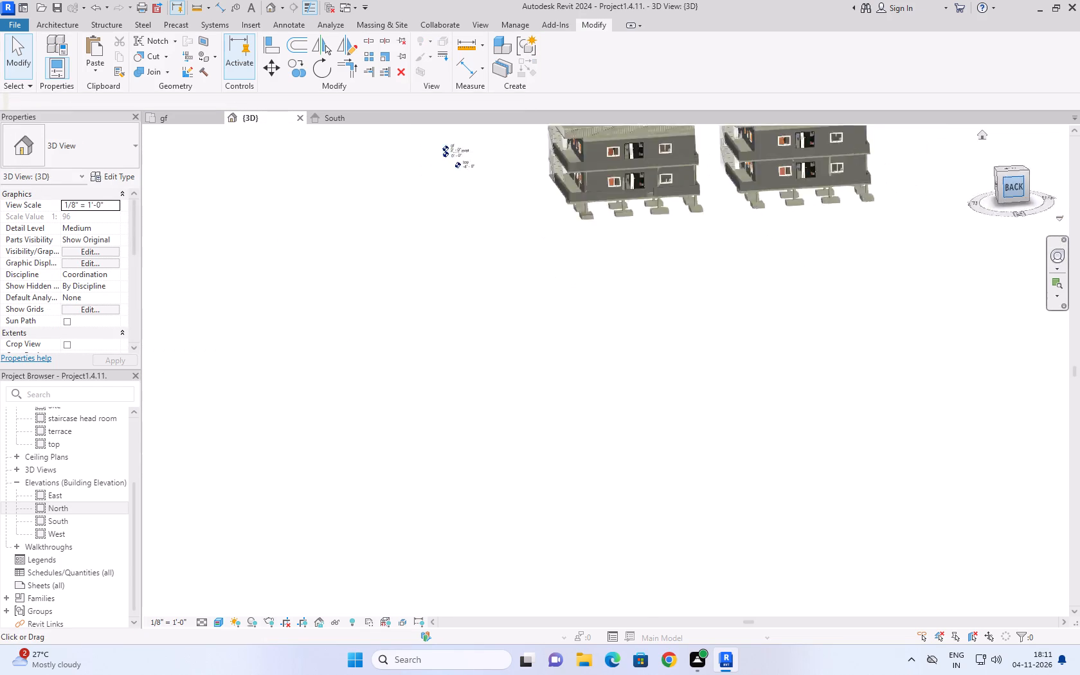
scroll(521, 328, up, 3)
scroll(541, 474, up, 8)
scroll(597, 307, up, 1)
middle_drag(597, 307, 613, 437)
scroll(613, 442, up, 4)
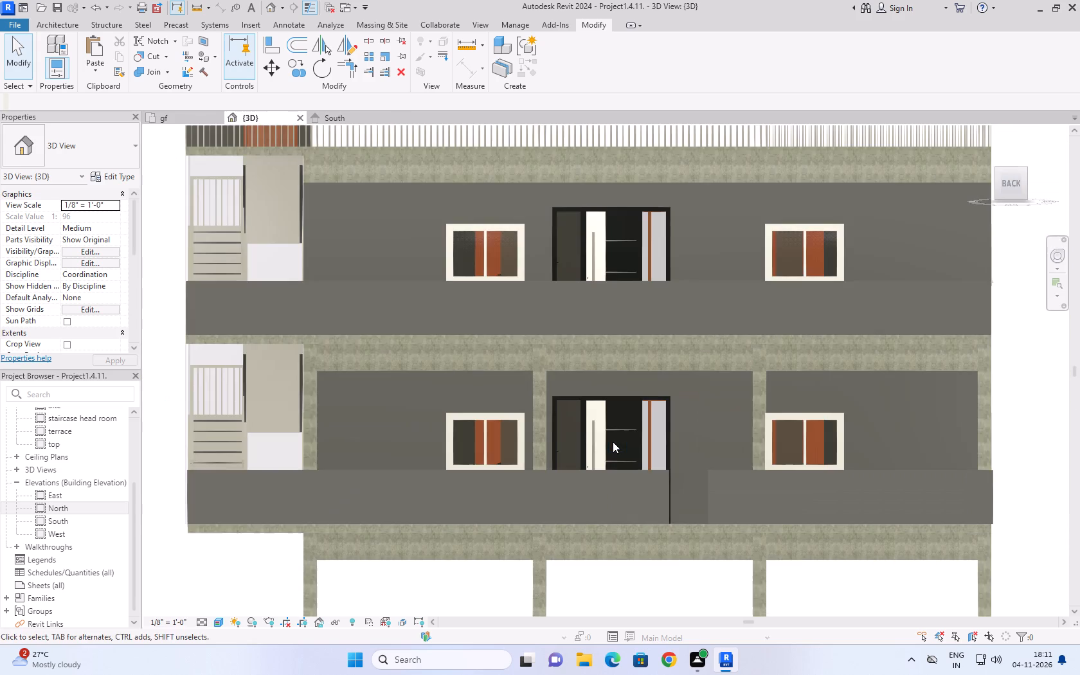
click(657, 470)
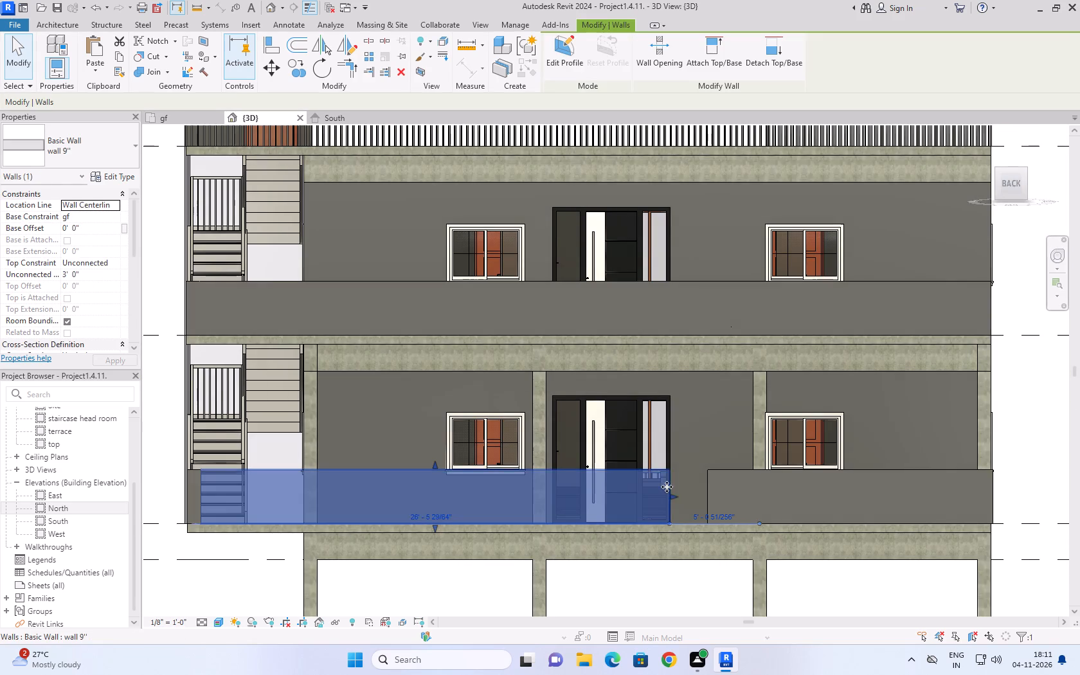
drag(673, 496, 555, 498)
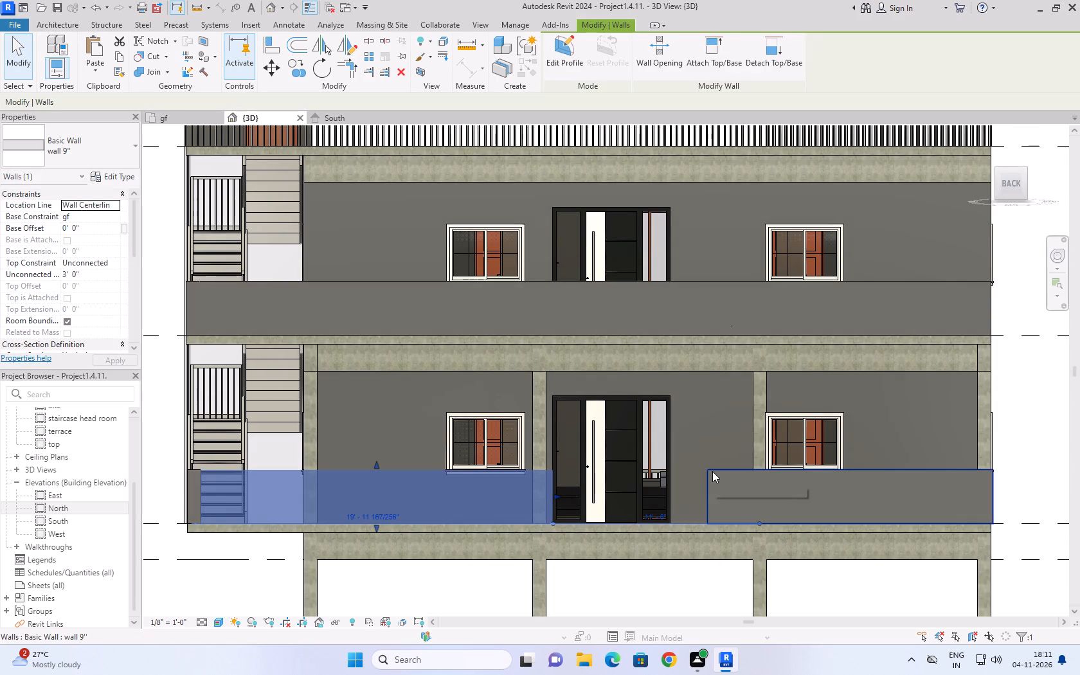
click(712, 471)
drag(702, 494, 669, 499)
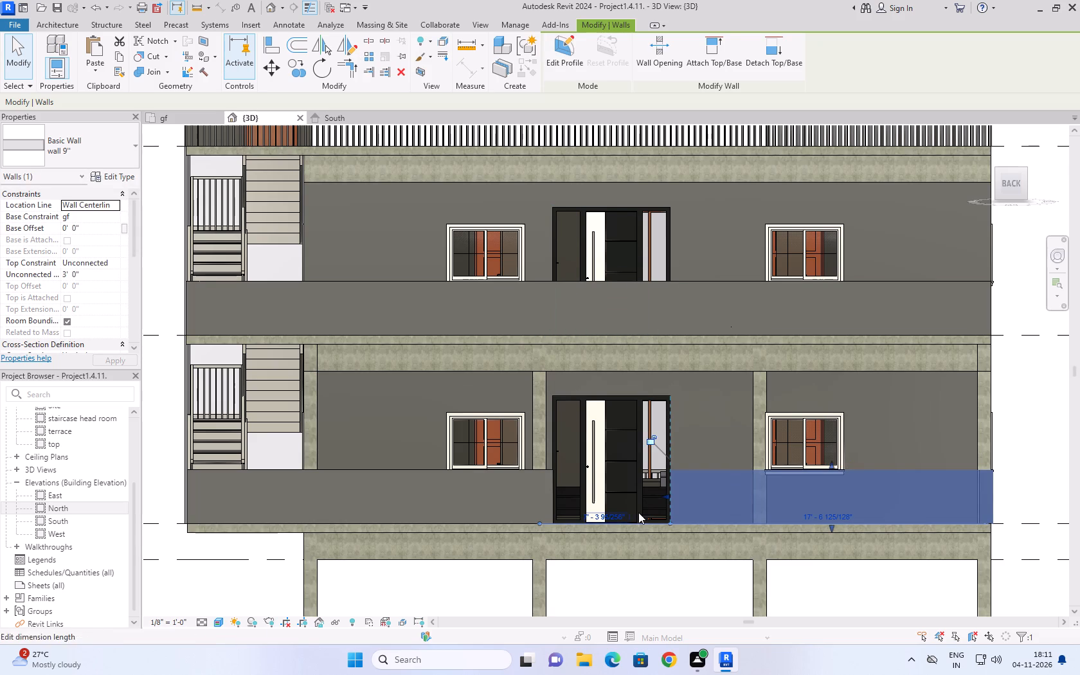
Check the South elevation and examine the eastern building's new ground-floor rear balcony opening from several angles in the {3D} view.
click(329, 117)
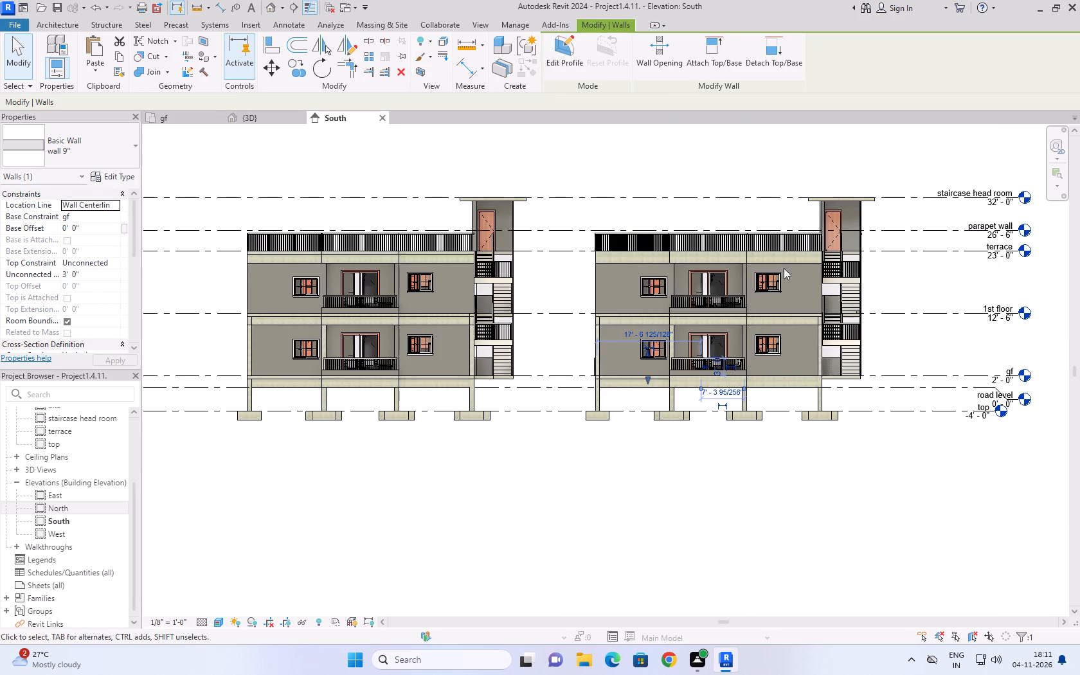
click(280, 119)
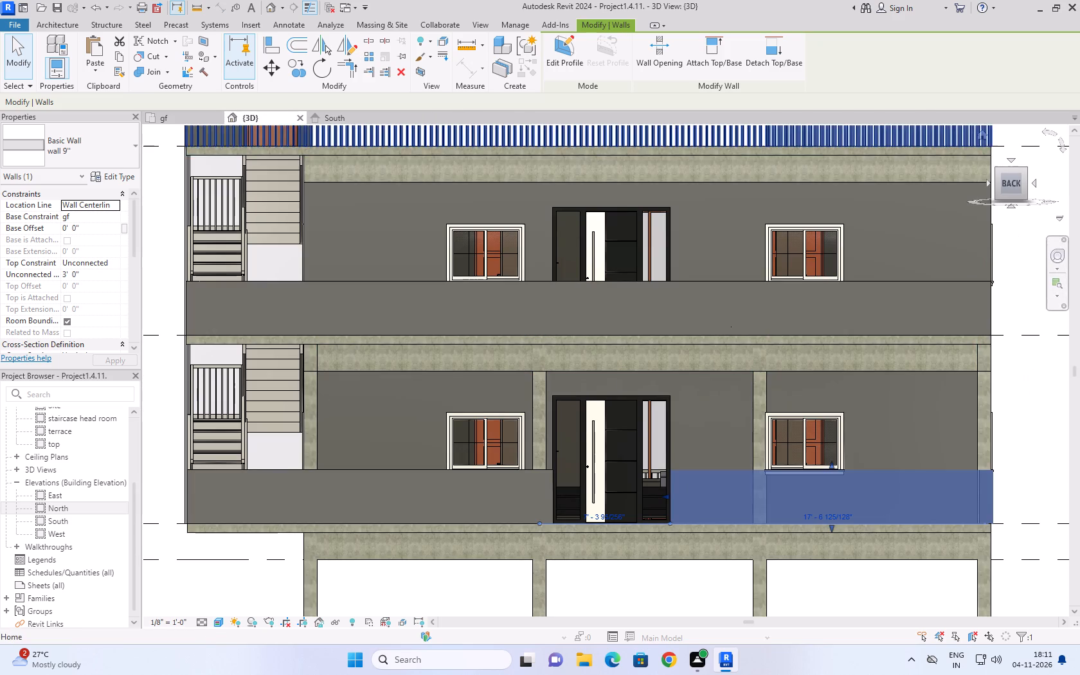
click(982, 135)
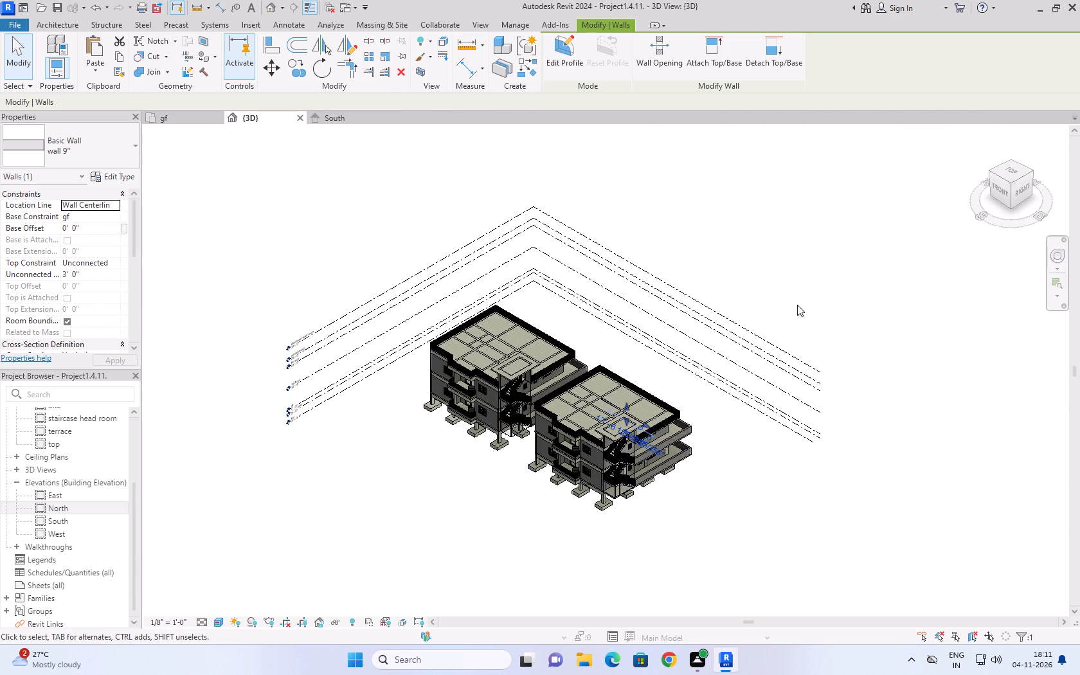
click(770, 515)
shift+middle_drag(867, 265, 782, 376)
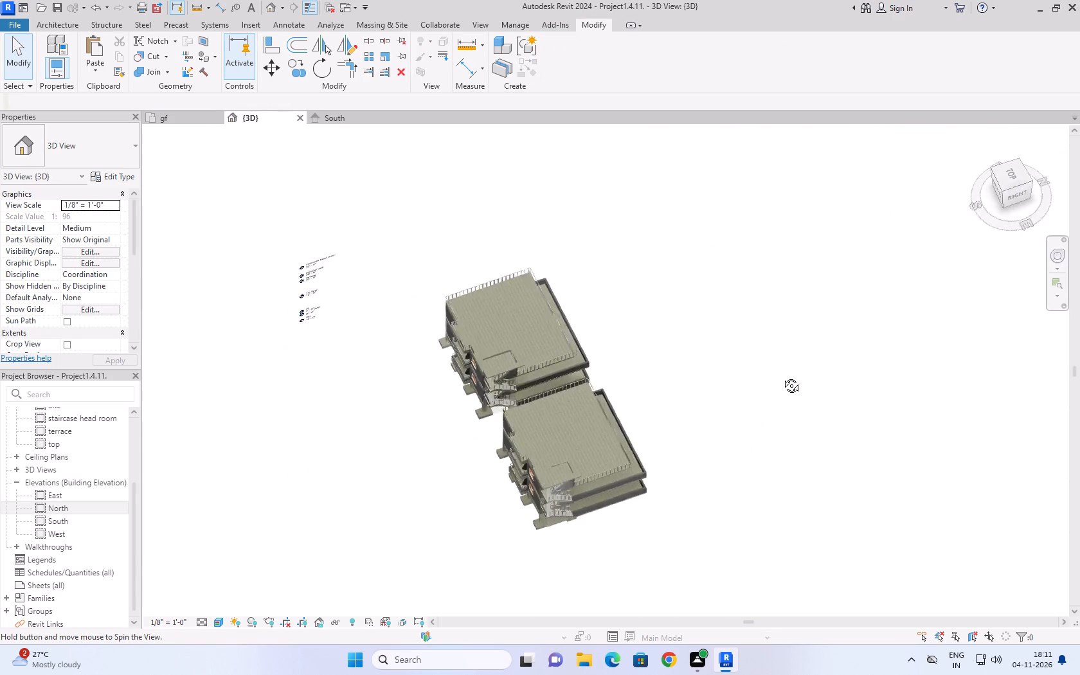
shift+middle_drag(782, 376, 552, 269)
scroll(535, 395, up, 4)
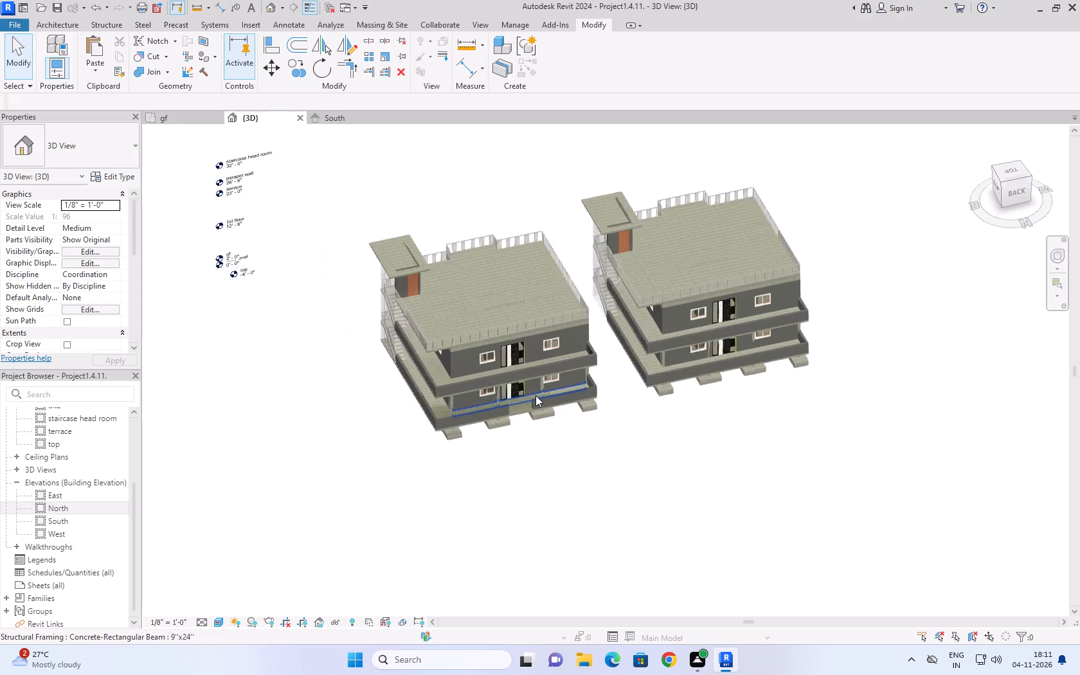
scroll(535, 395, up, 4)
shift+middle_drag(562, 546, 537, 424)
shift+scroll(562, 537, up, 1)
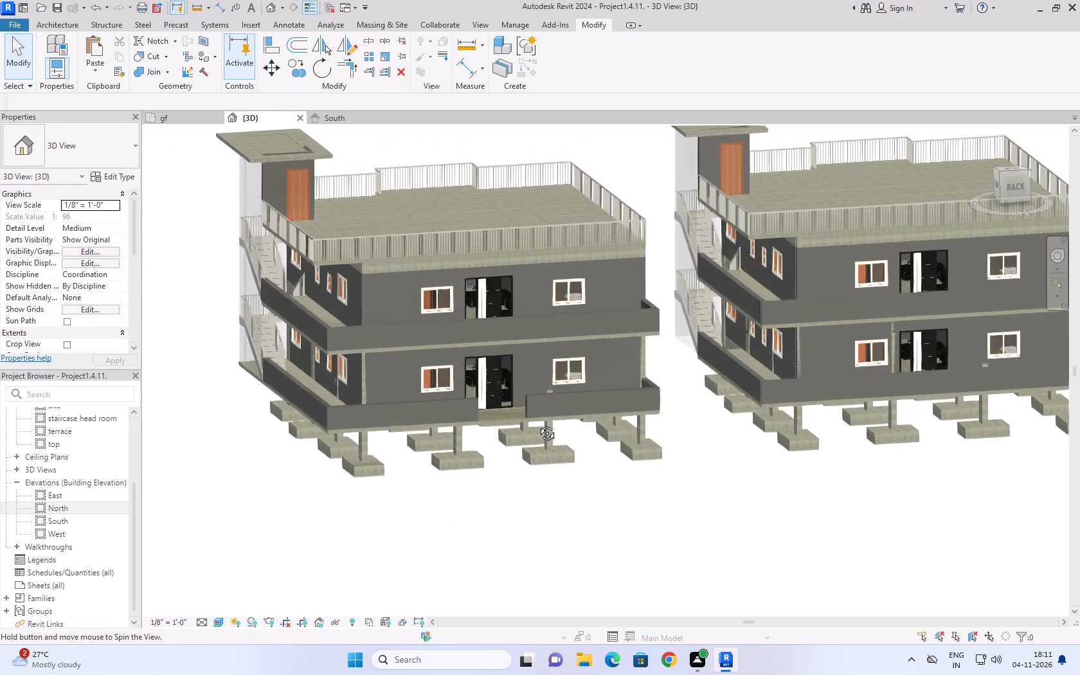
shift+middle_drag(537, 424, 573, 560)
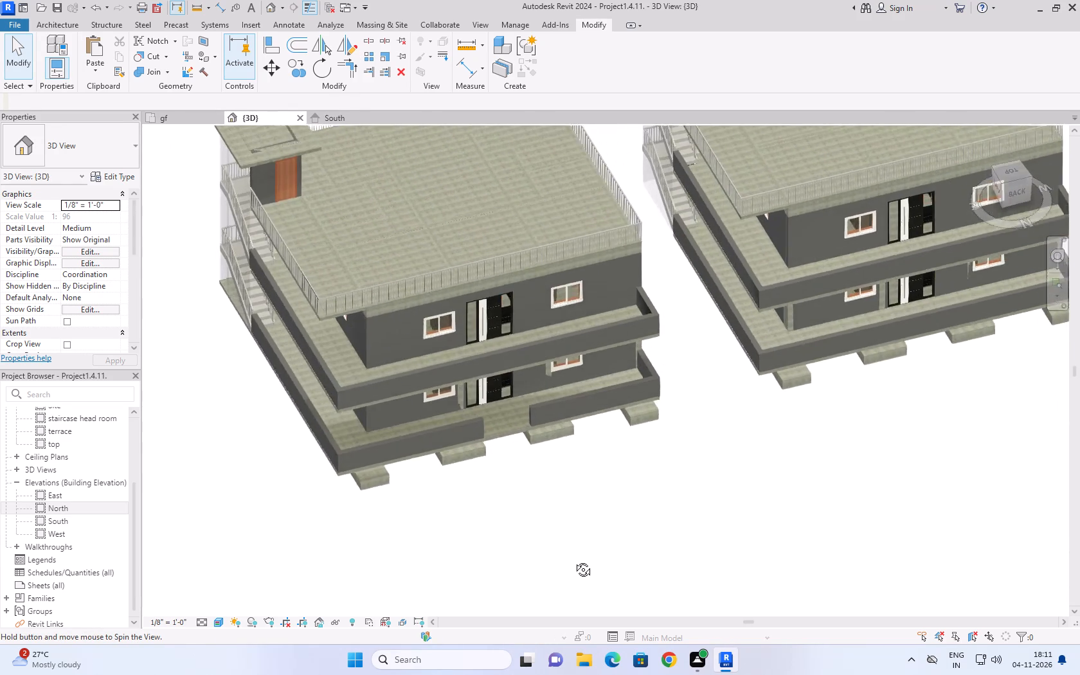
shift+middle_drag(573, 560, 581, 557)
scroll(555, 501, up, 6)
shift+middle_drag(546, 501, 522, 441)
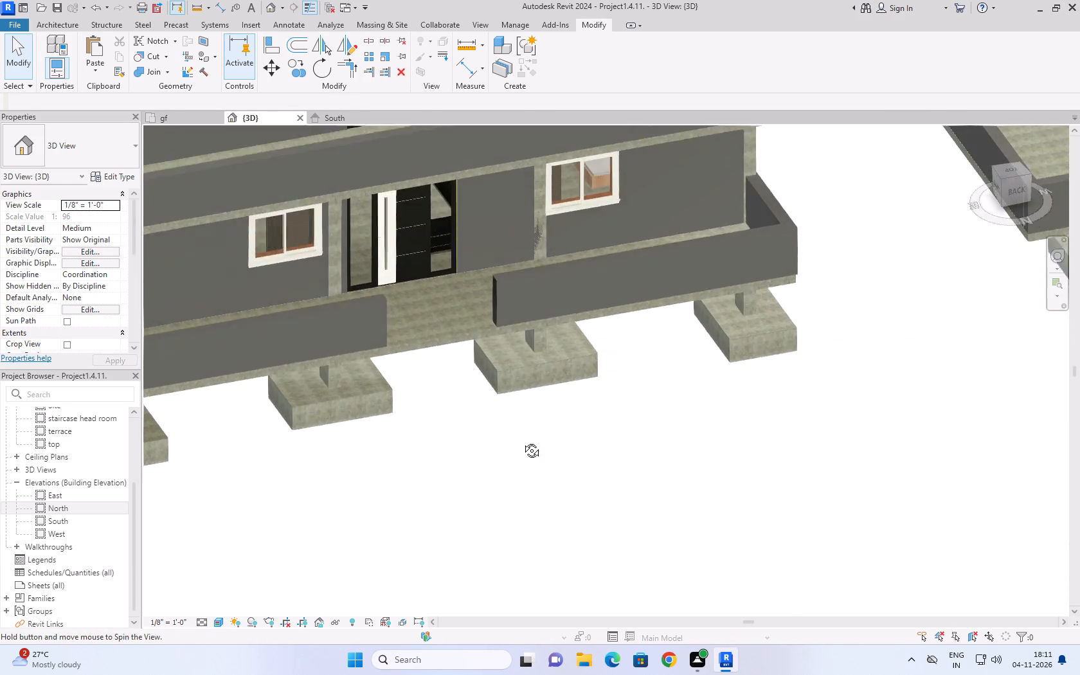
shift+middle_drag(522, 441, 596, 530)
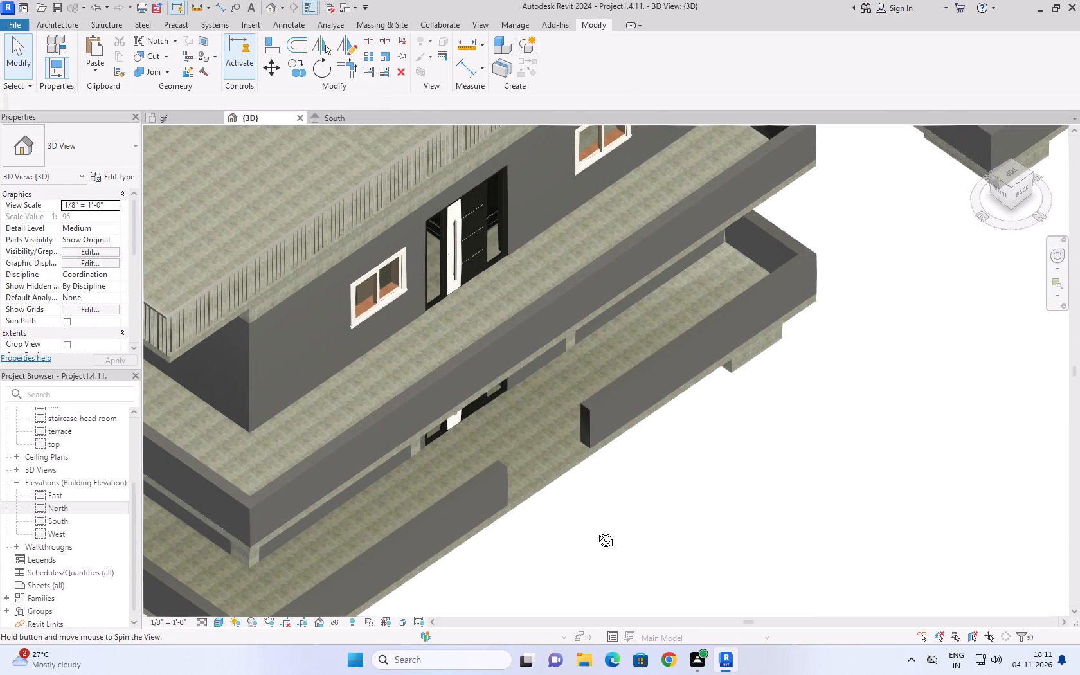
shift+middle_drag(596, 530, 579, 438)
shift+scroll(590, 526, up, 1)
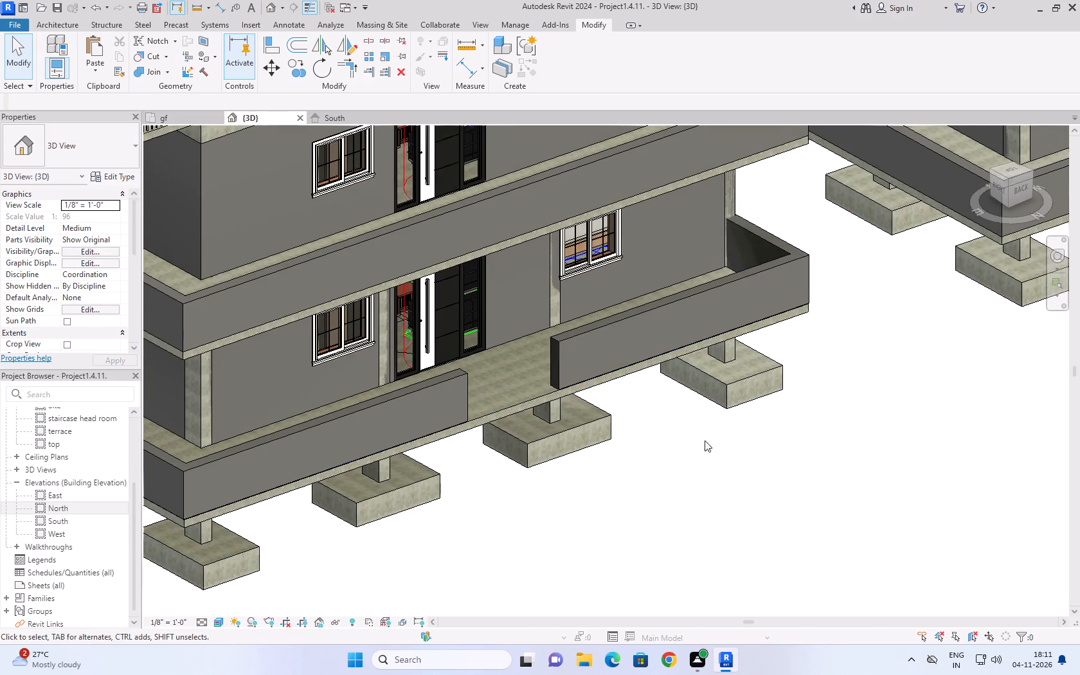
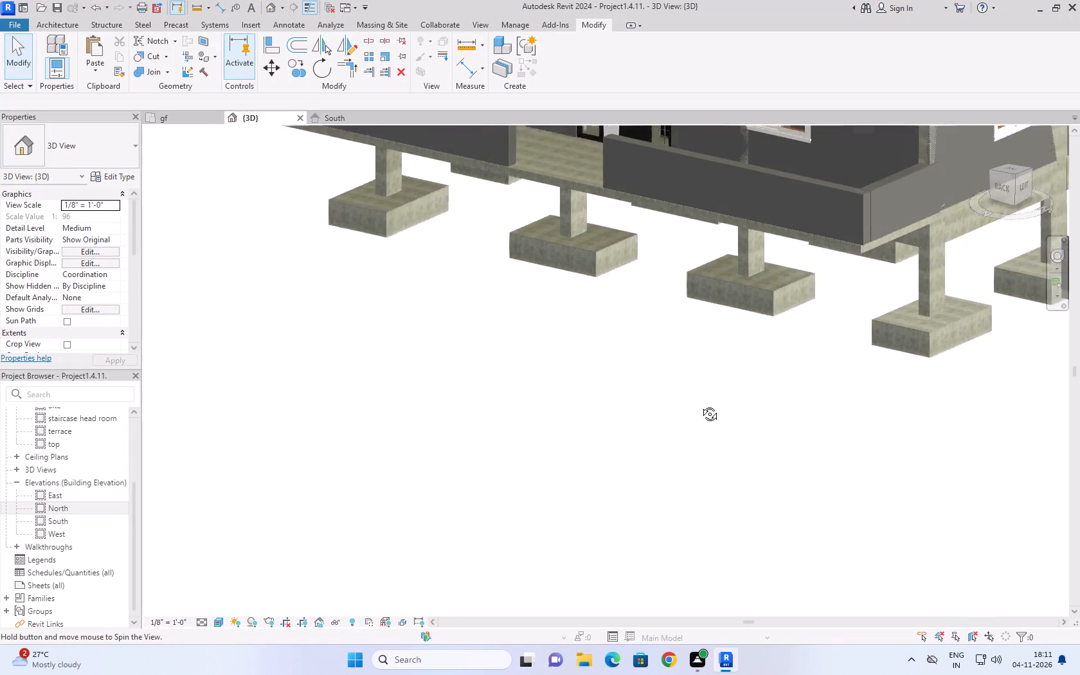
Split the western building's ground-floor rear balcony wall at the rear door, about 20'-6" from its western end.
middle_drag(883, 431, 757, 442)
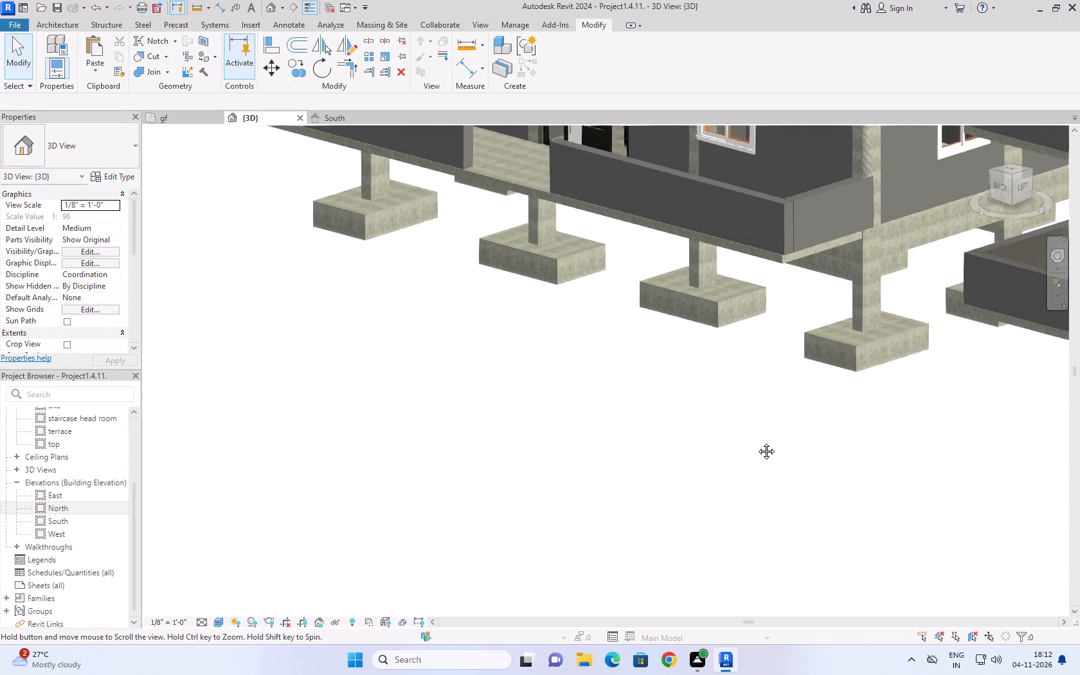
middle_drag(757, 442, 321, 455)
shift+middle_drag(736, 557, 784, 568)
shift+scroll(779, 568, up, 1)
click(1004, 188)
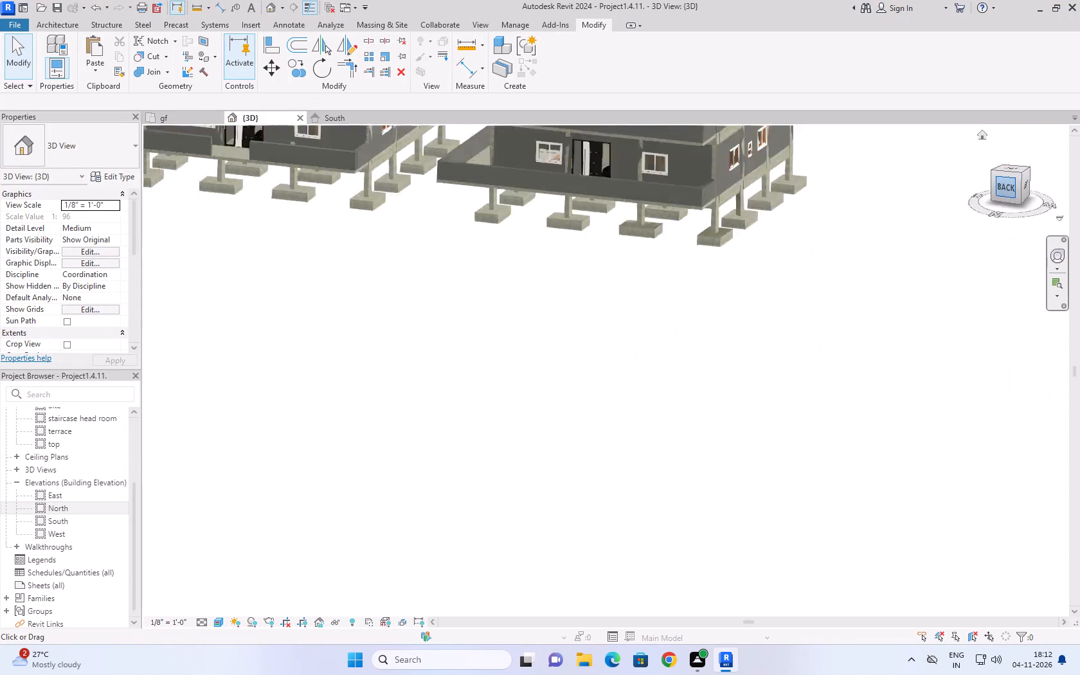
scroll(631, 384, up, 13)
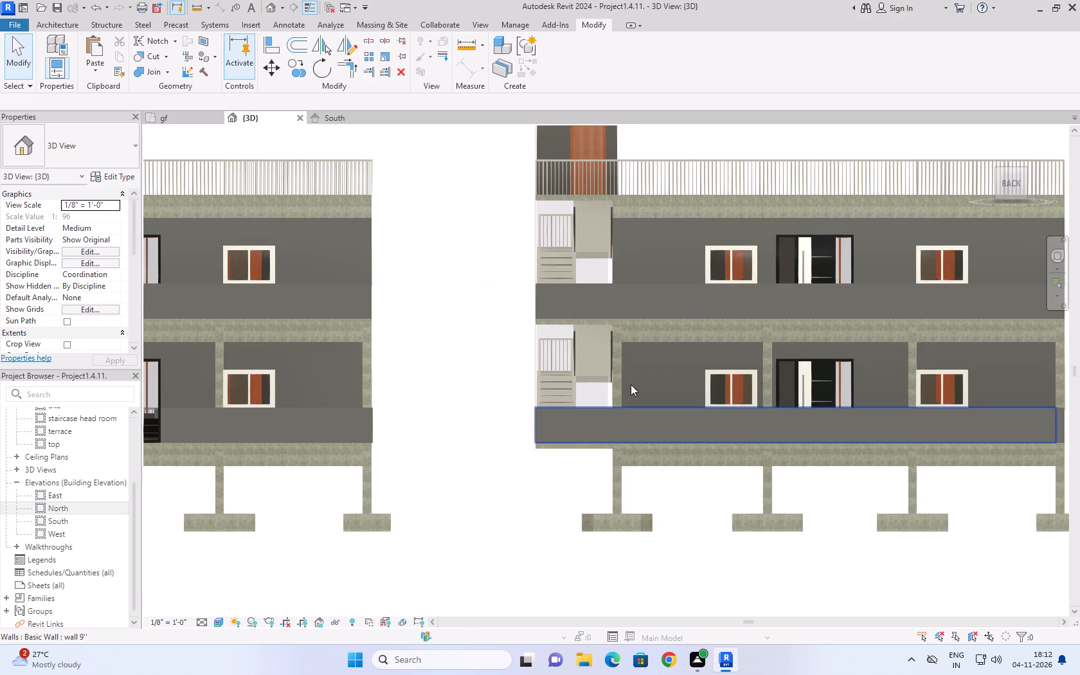
scroll(865, 352, up, 1)
middle_drag(865, 352, 762, 424)
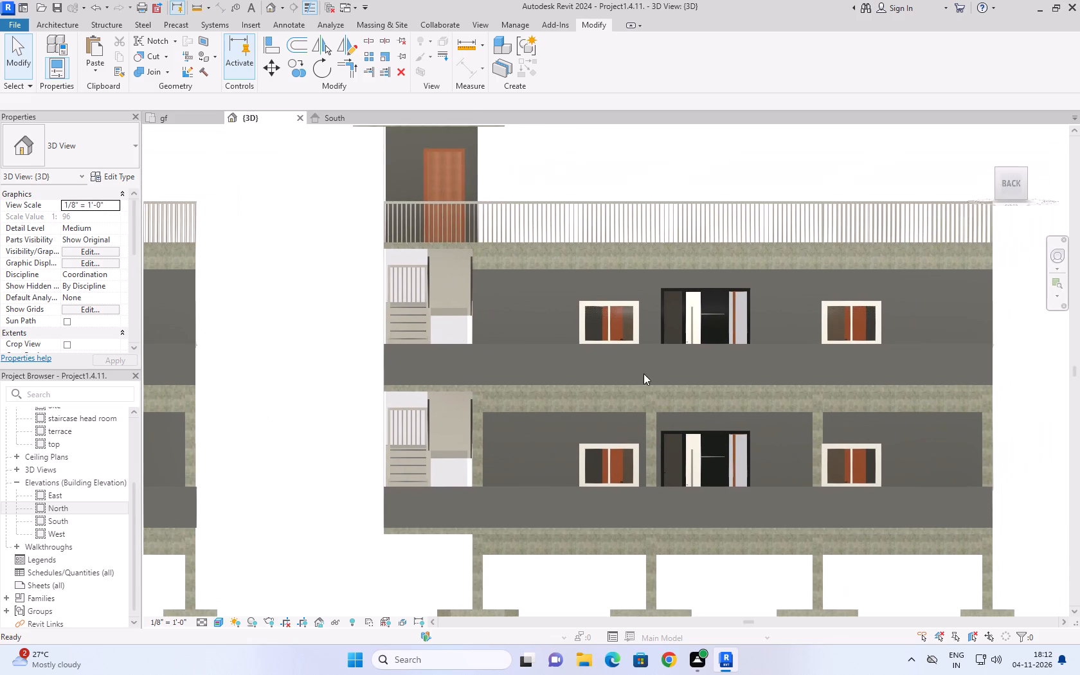
key(s)
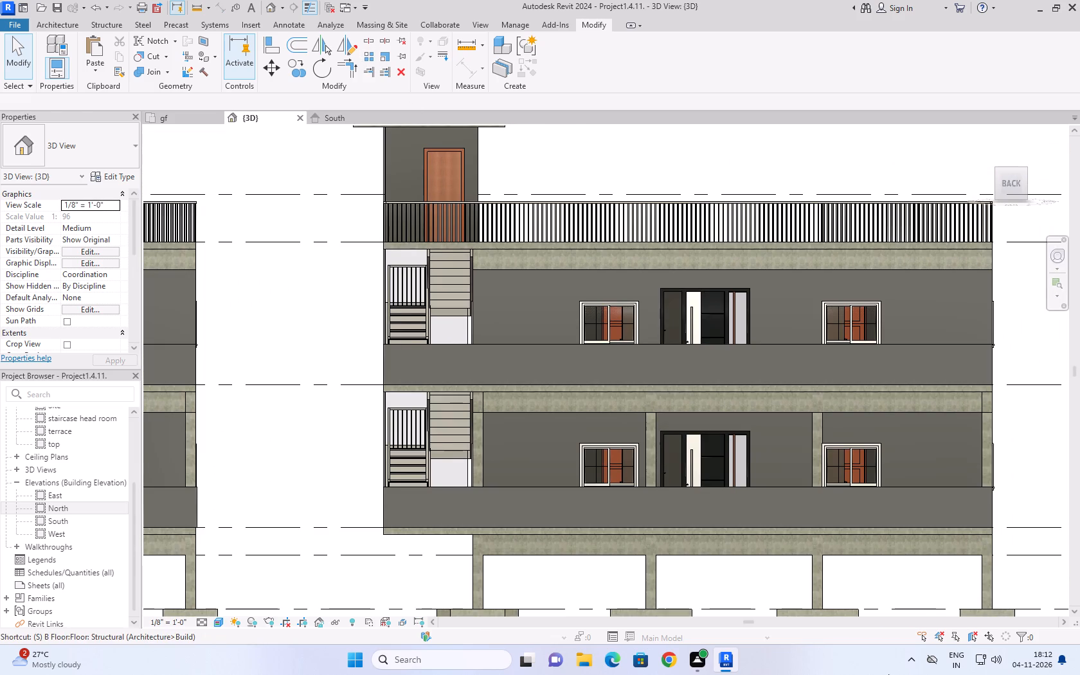
key(l)
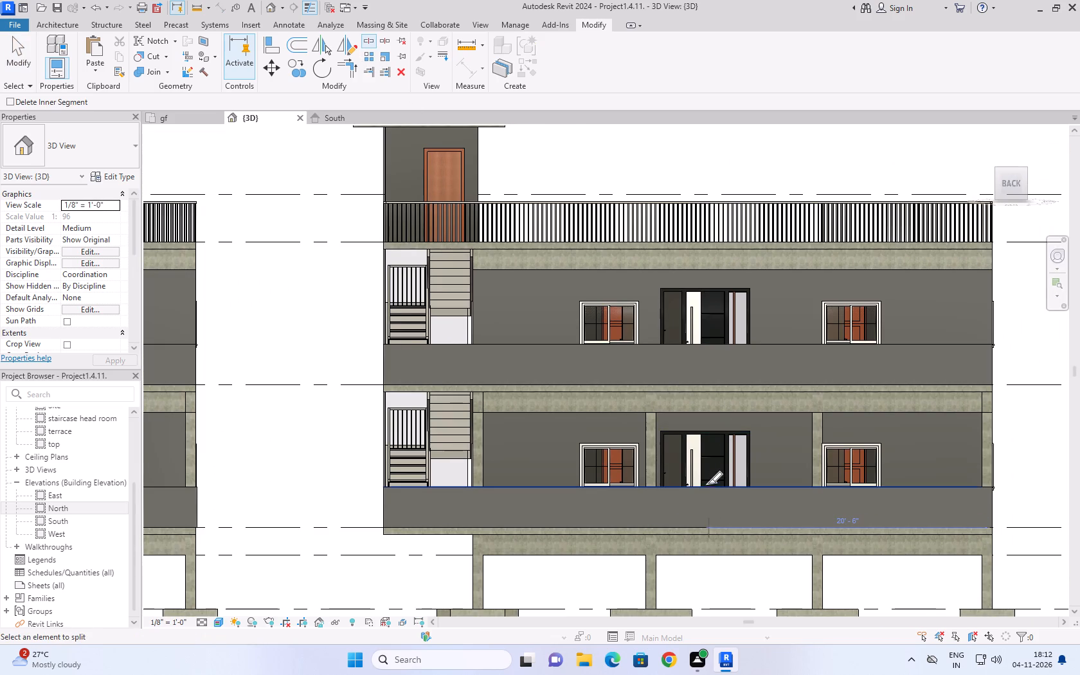
click(707, 487)
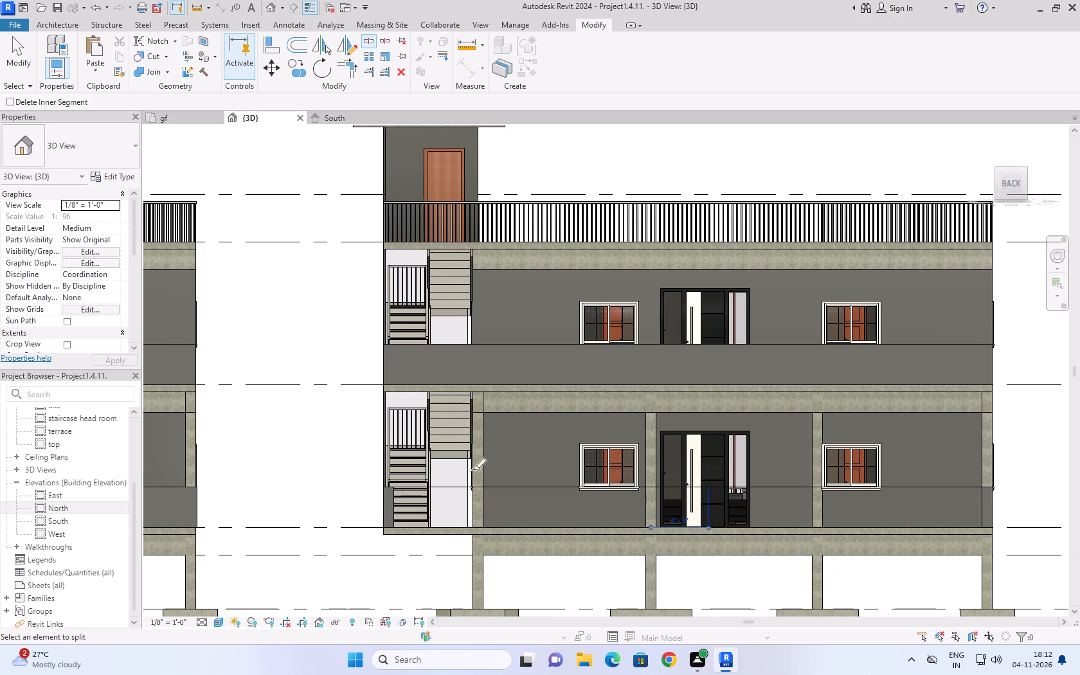
click(12, 52)
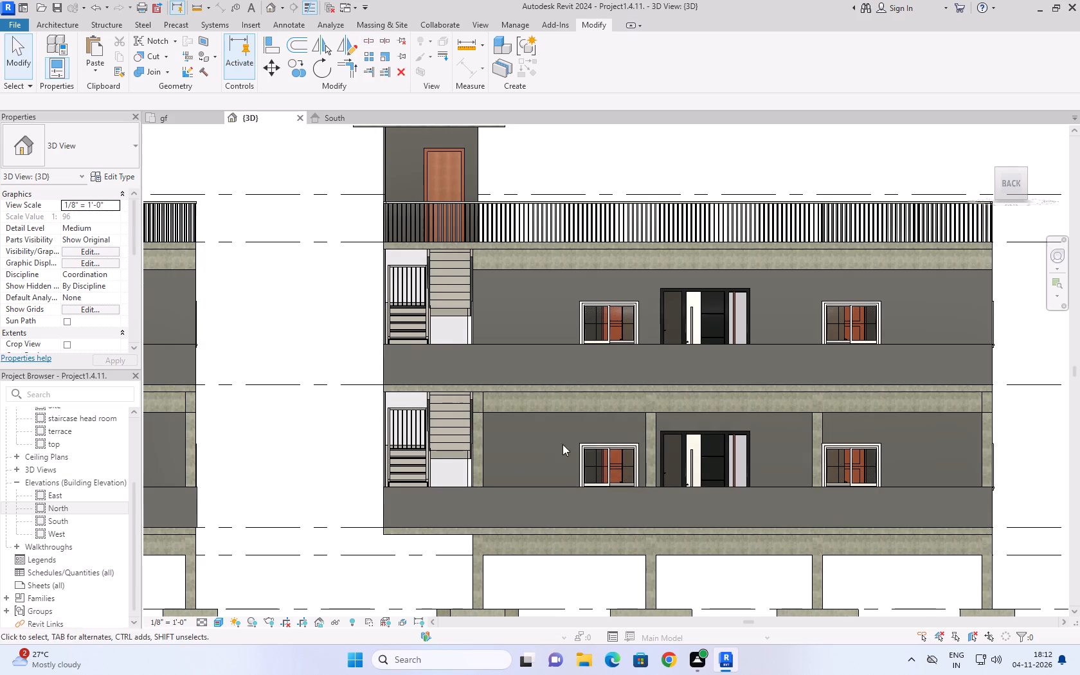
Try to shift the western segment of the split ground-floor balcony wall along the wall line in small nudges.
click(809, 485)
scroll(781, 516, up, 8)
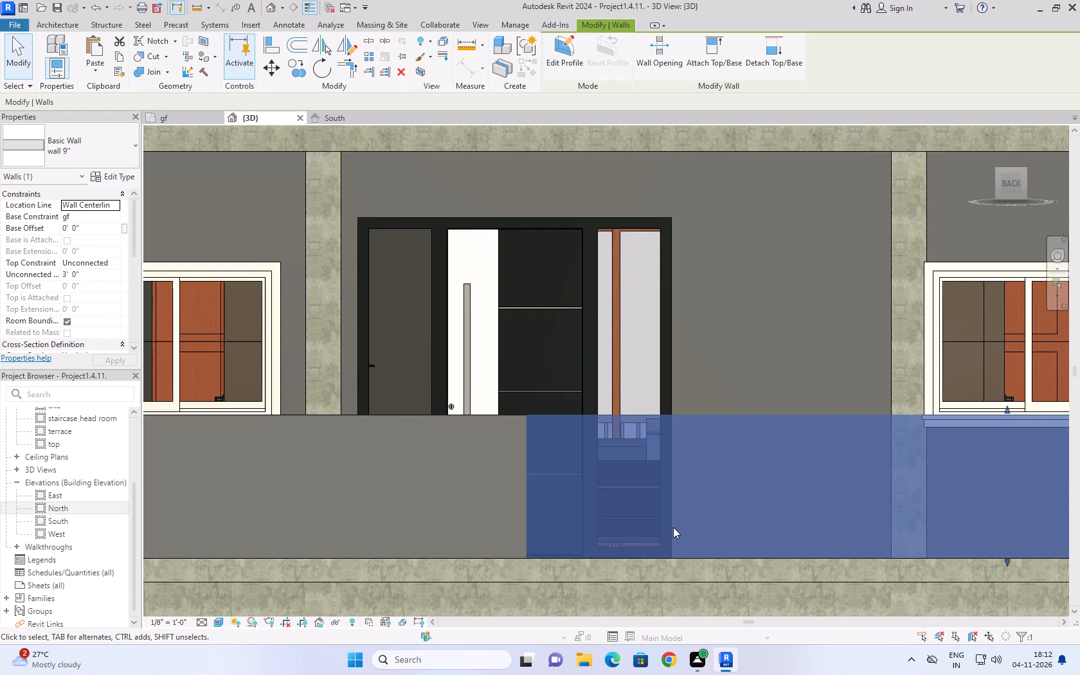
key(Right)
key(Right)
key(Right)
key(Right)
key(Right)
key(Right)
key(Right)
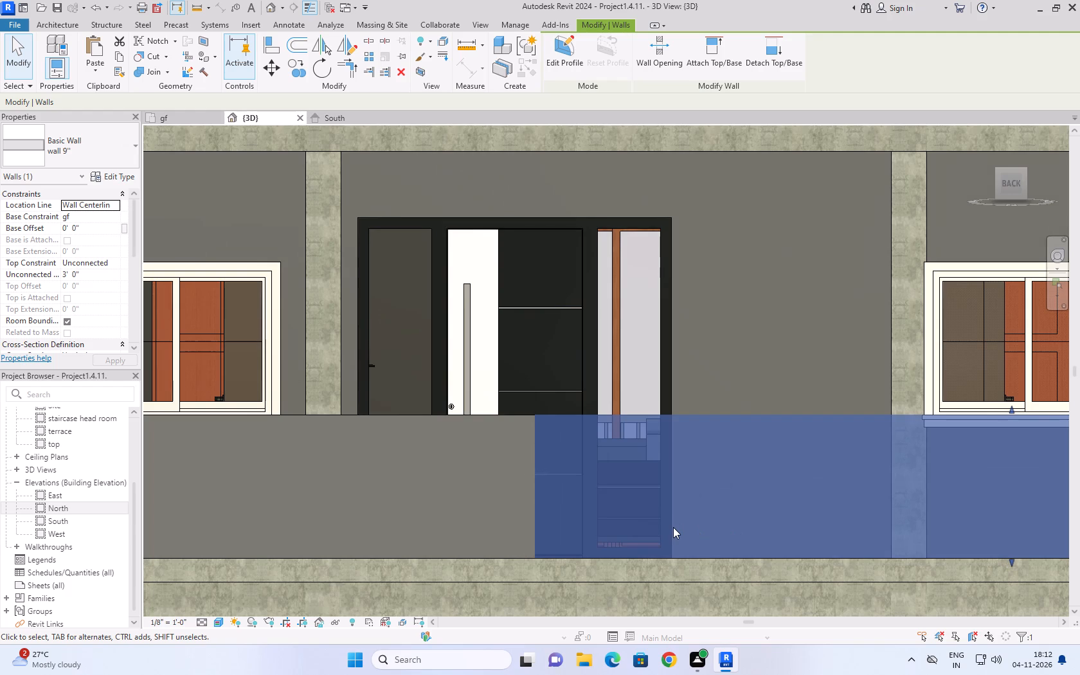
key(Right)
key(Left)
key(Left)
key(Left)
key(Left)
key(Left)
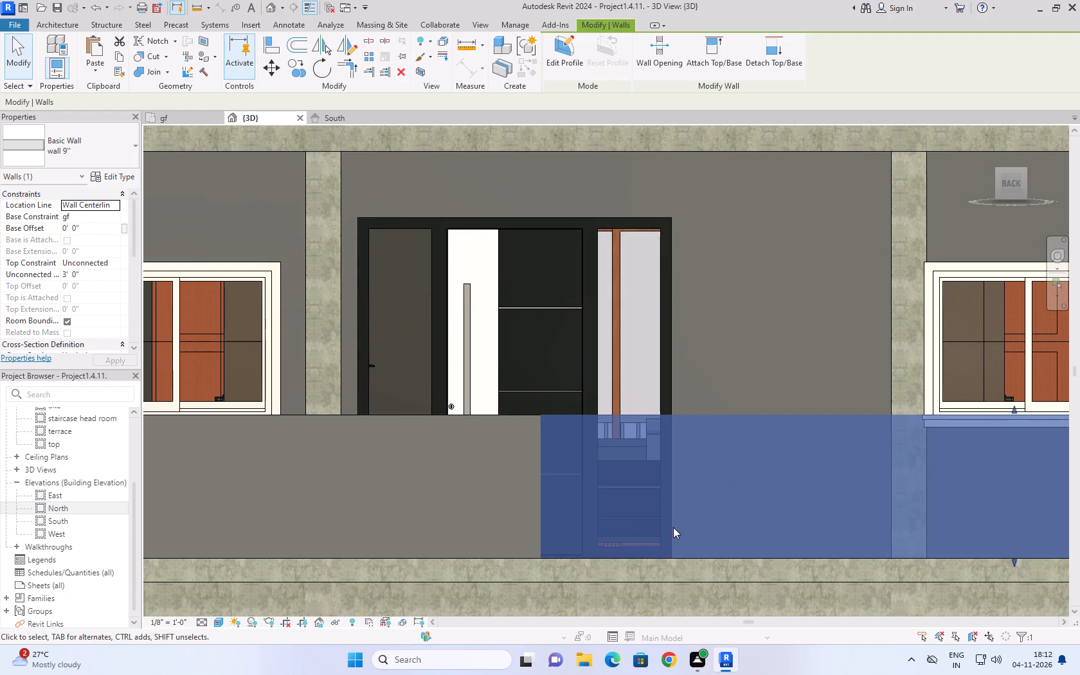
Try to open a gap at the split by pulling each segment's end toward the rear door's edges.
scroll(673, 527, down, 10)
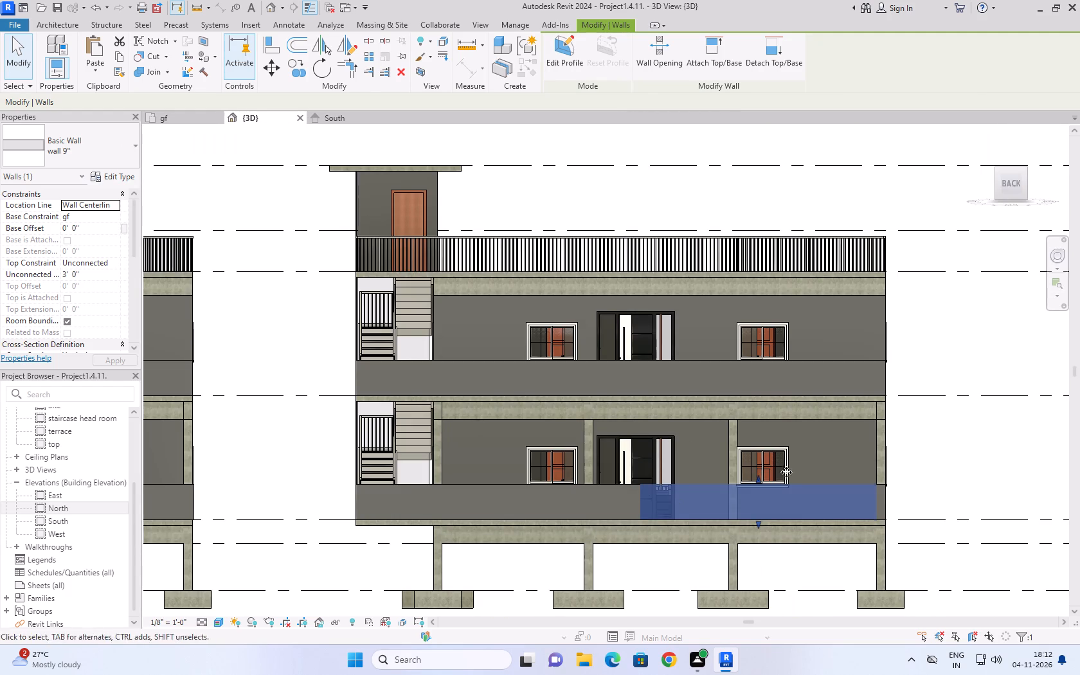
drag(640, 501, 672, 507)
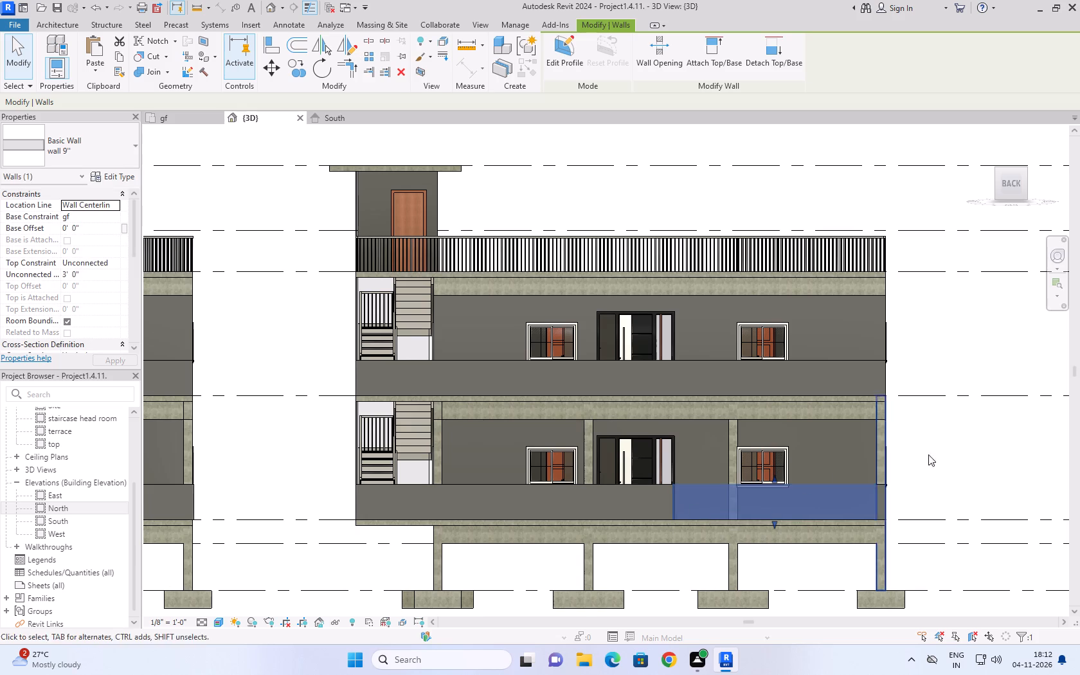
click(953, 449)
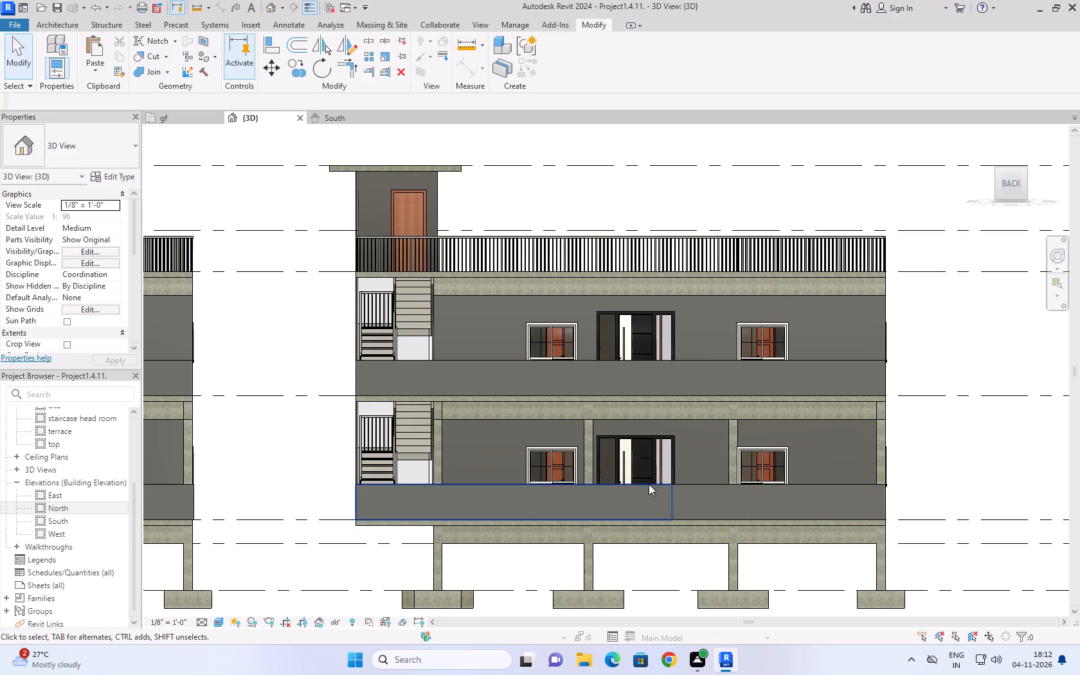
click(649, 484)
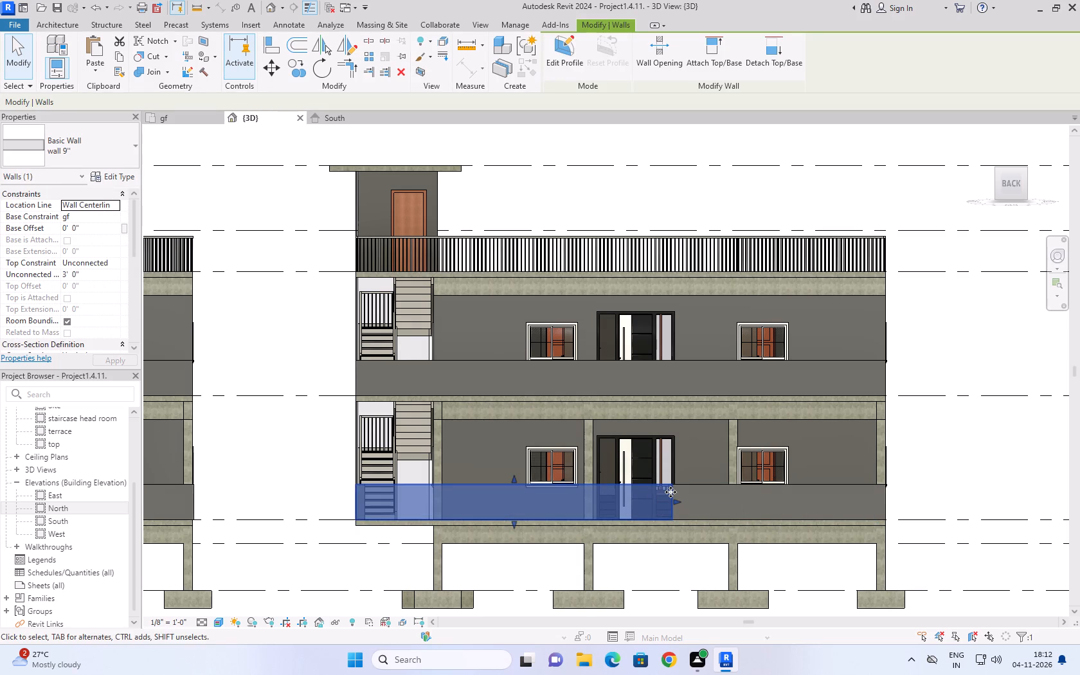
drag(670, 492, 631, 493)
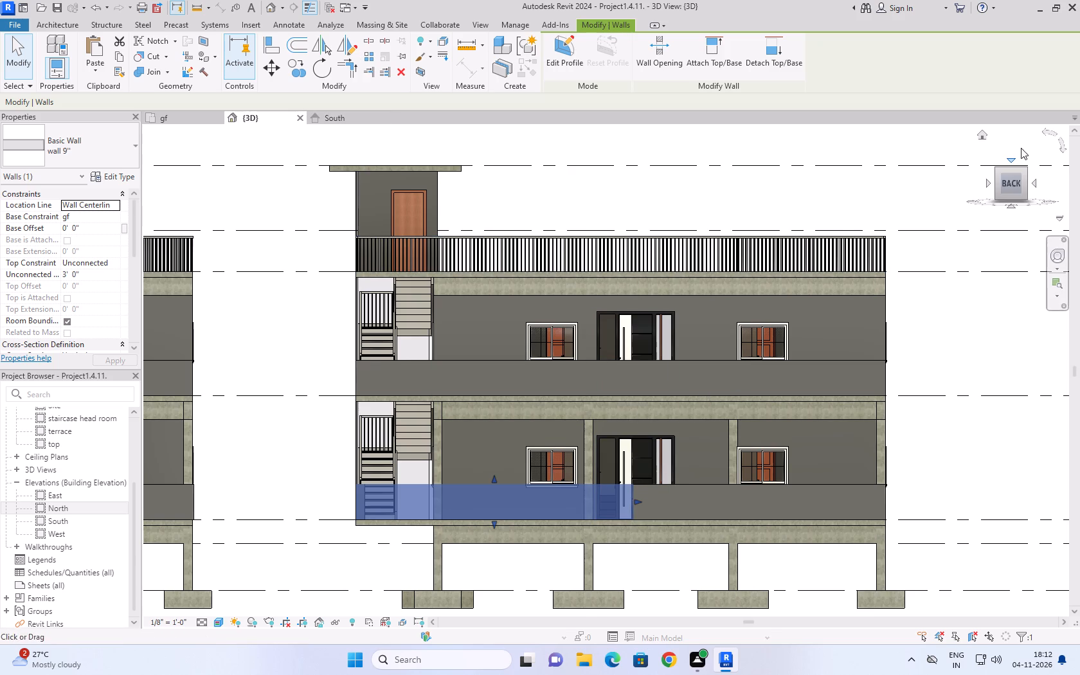
Pull the western ground-floor wall segment's end back from the joint to open a gap in the western building's rear balcony wall.
click(984, 137)
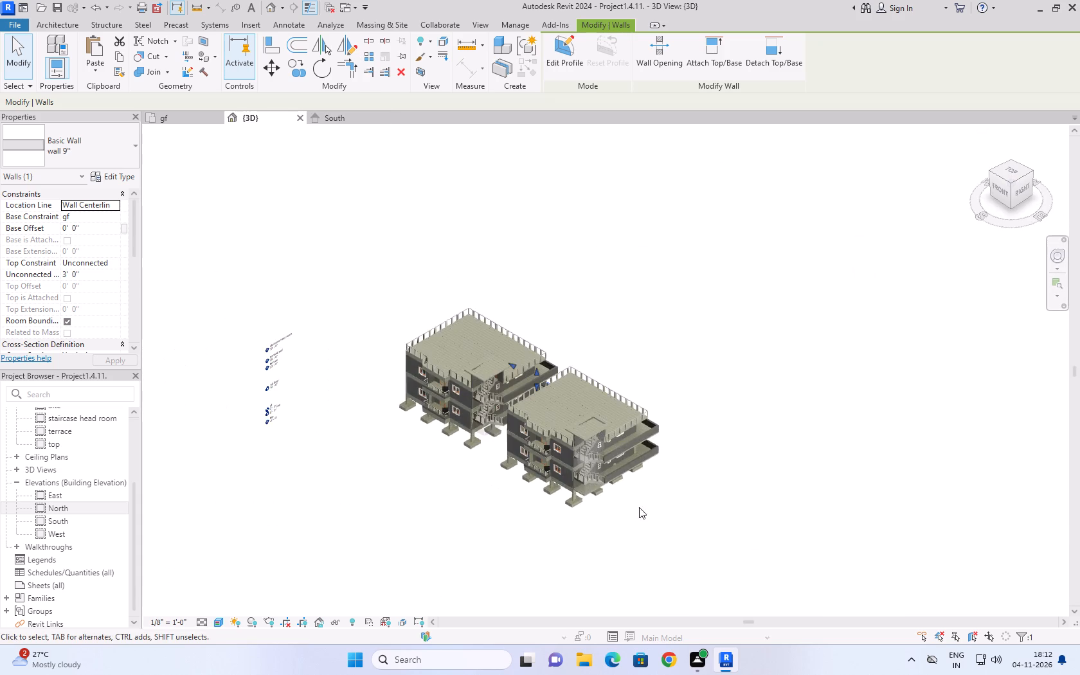
shift+middle_drag(786, 372, 401, 293)
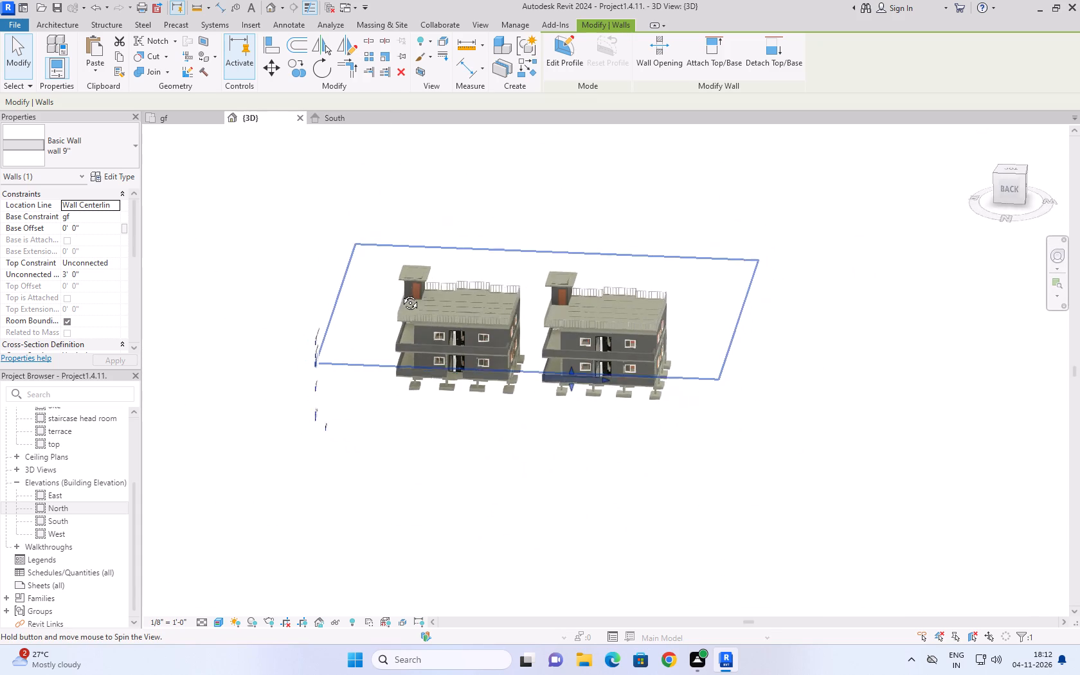
shift+middle_drag(401, 293, 402, 290)
scroll(546, 359, up, 11)
click(643, 557)
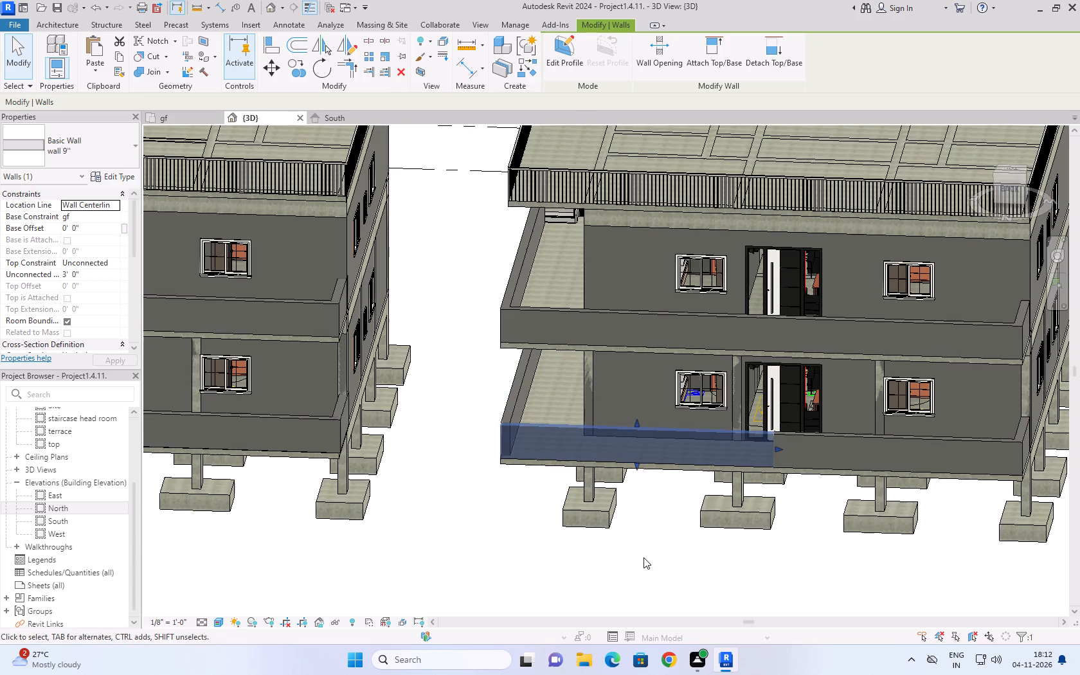
click(824, 437)
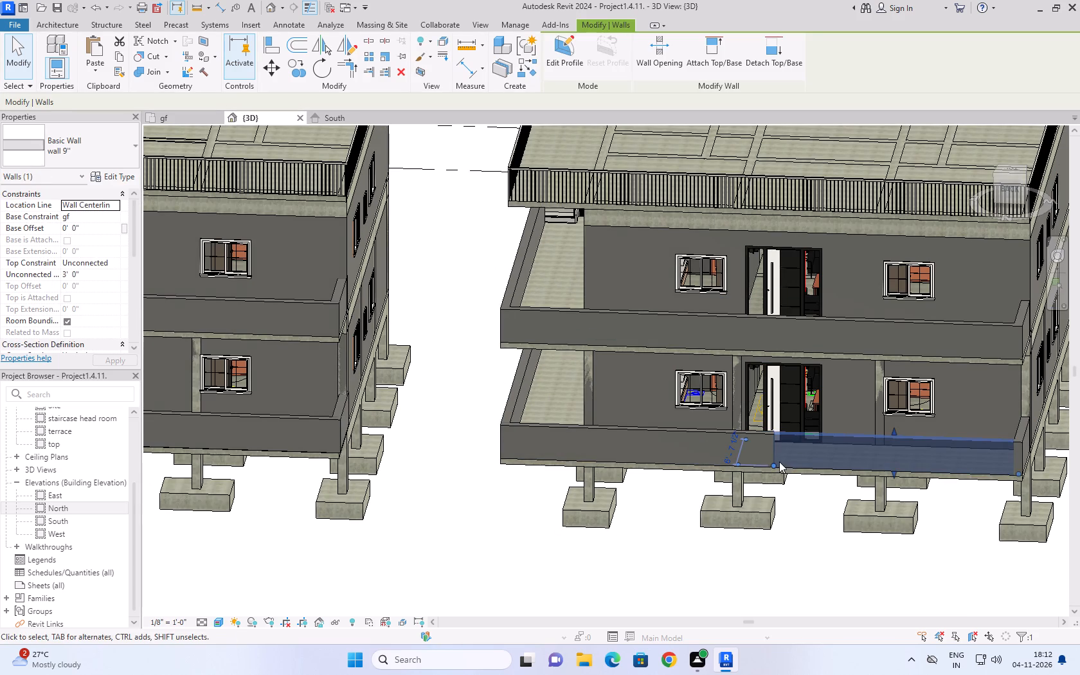
drag(773, 465, 820, 470)
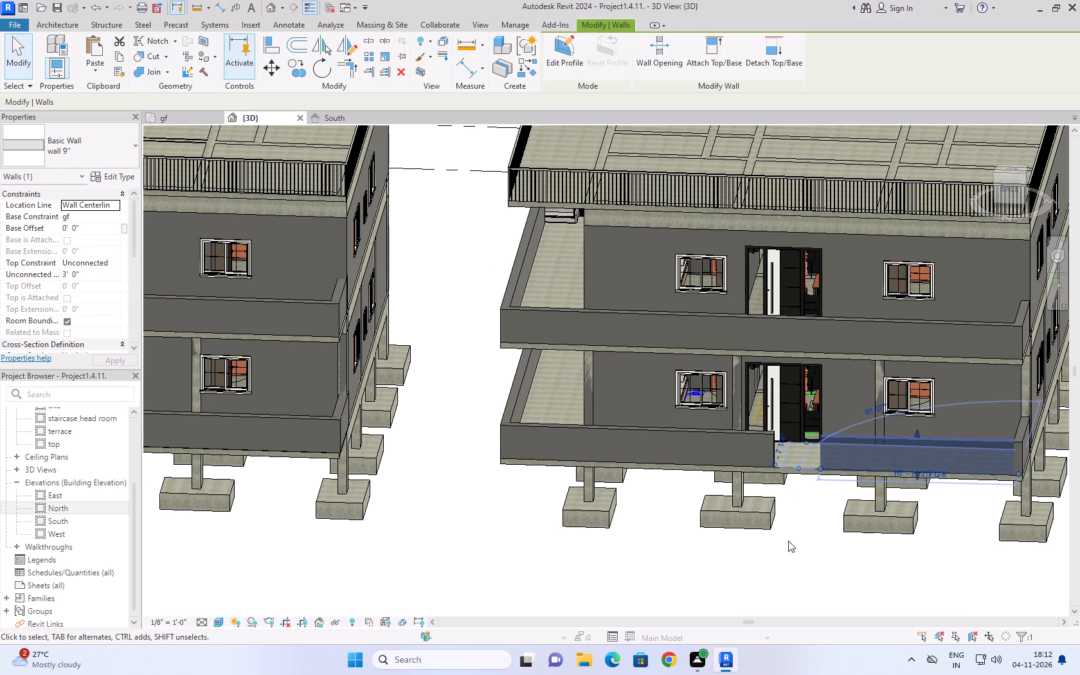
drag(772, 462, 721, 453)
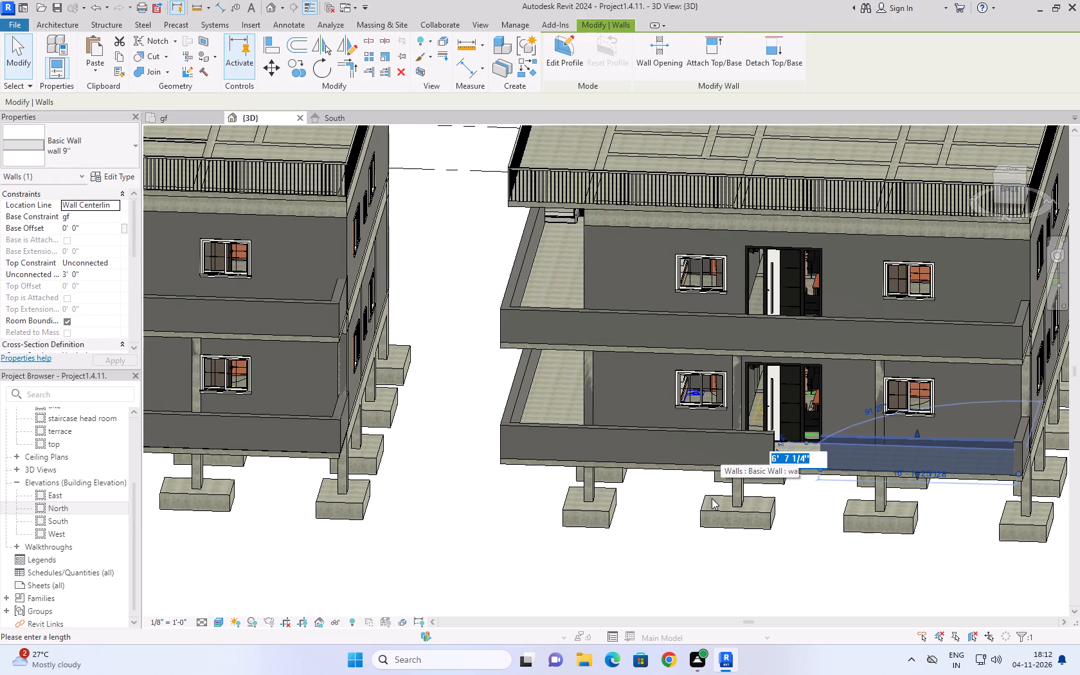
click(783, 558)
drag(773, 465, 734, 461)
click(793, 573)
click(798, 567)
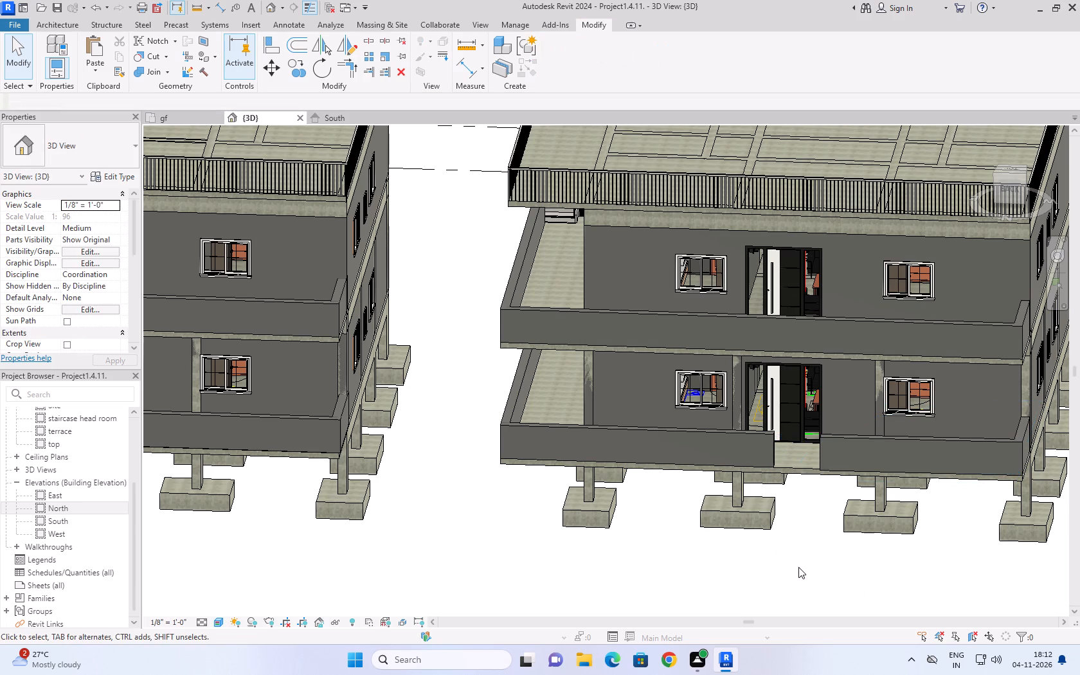
Align both ground-floor wall segments' ends with the rear door's outer edges, leaving a door-wide opening in the western building's balcony wall.
click(770, 432)
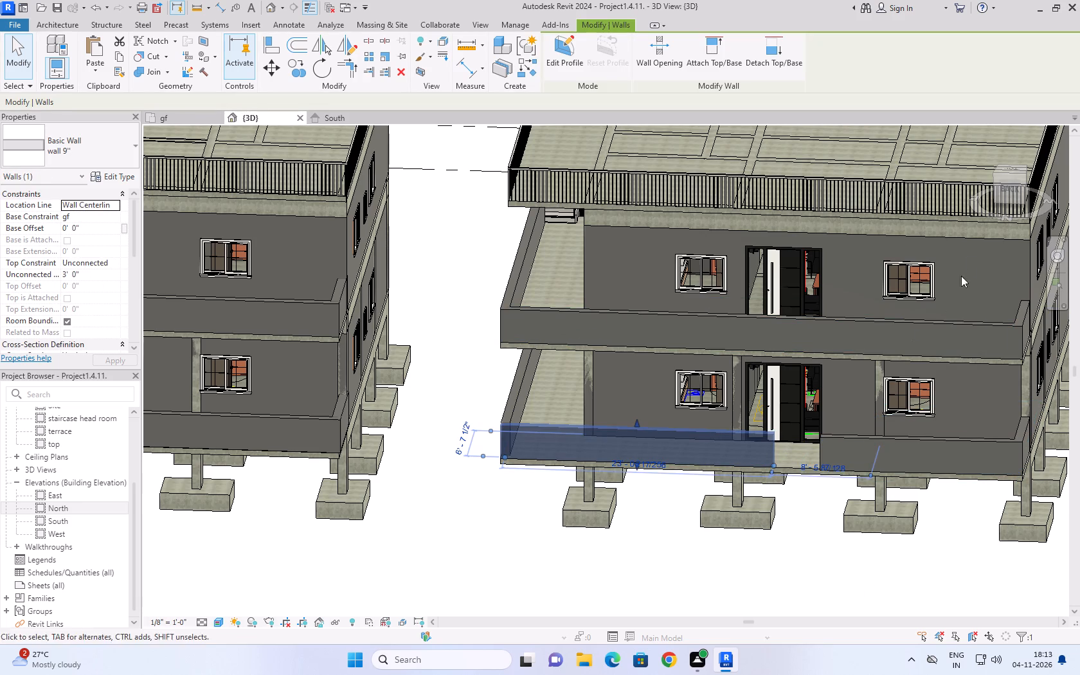
click(1007, 184)
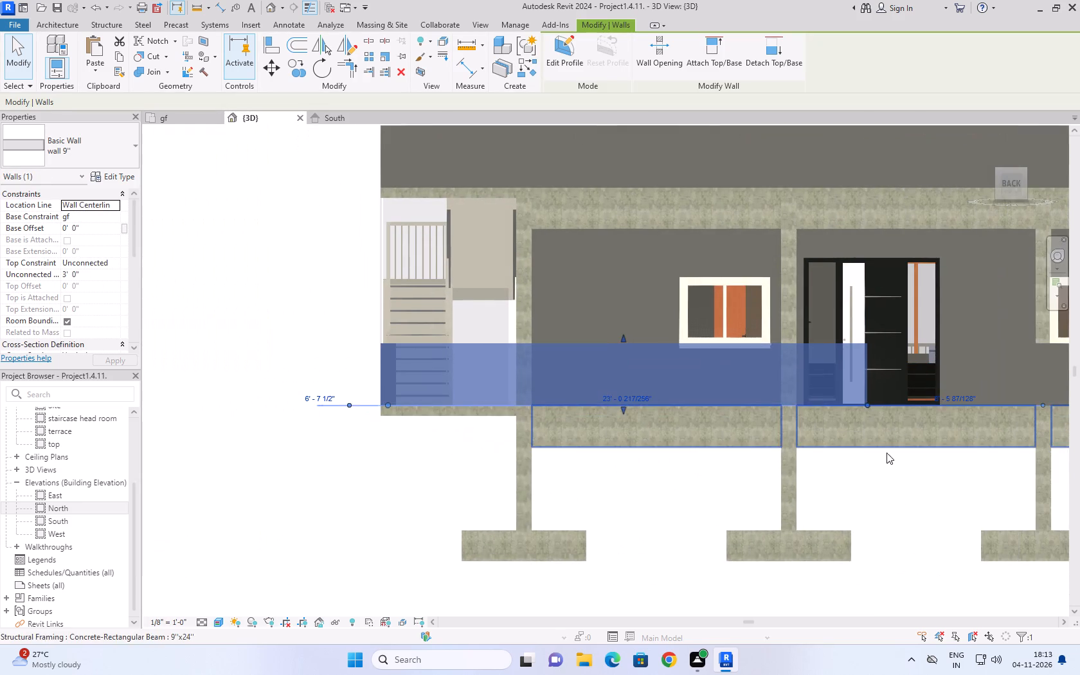
scroll(993, 409, up, 6)
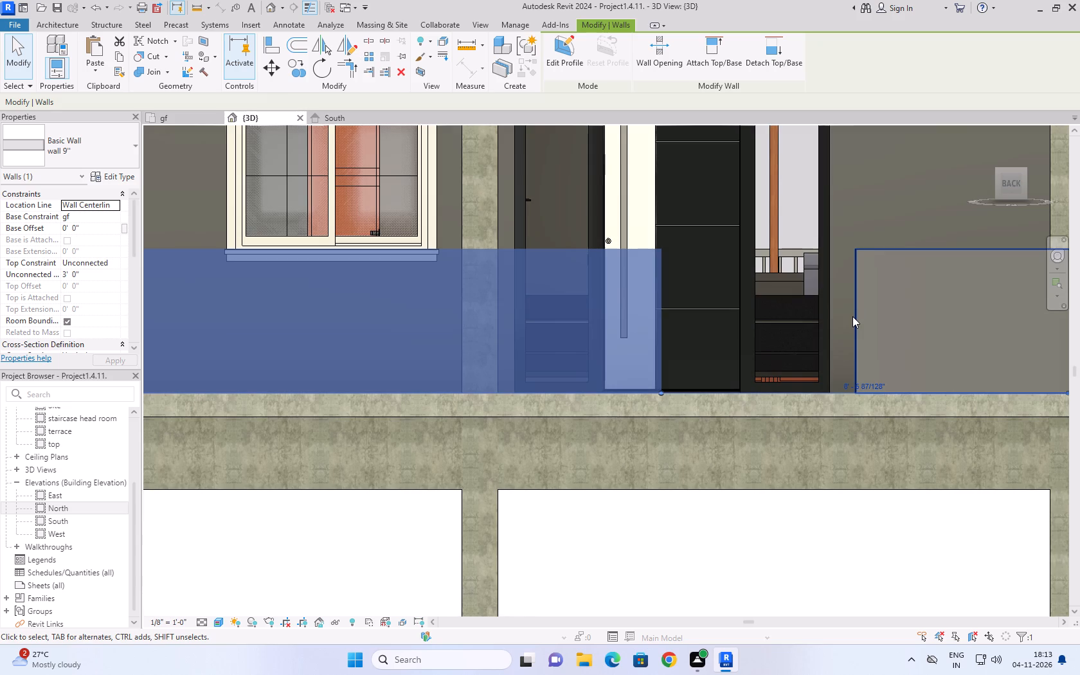
click(852, 316)
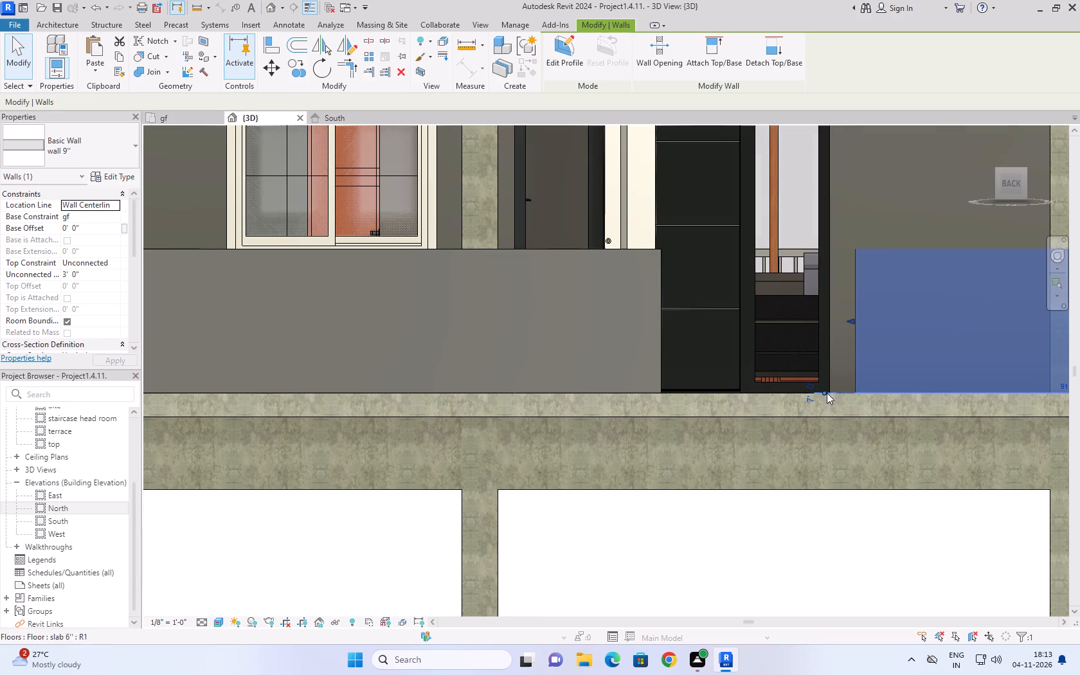
drag(827, 393, 789, 391)
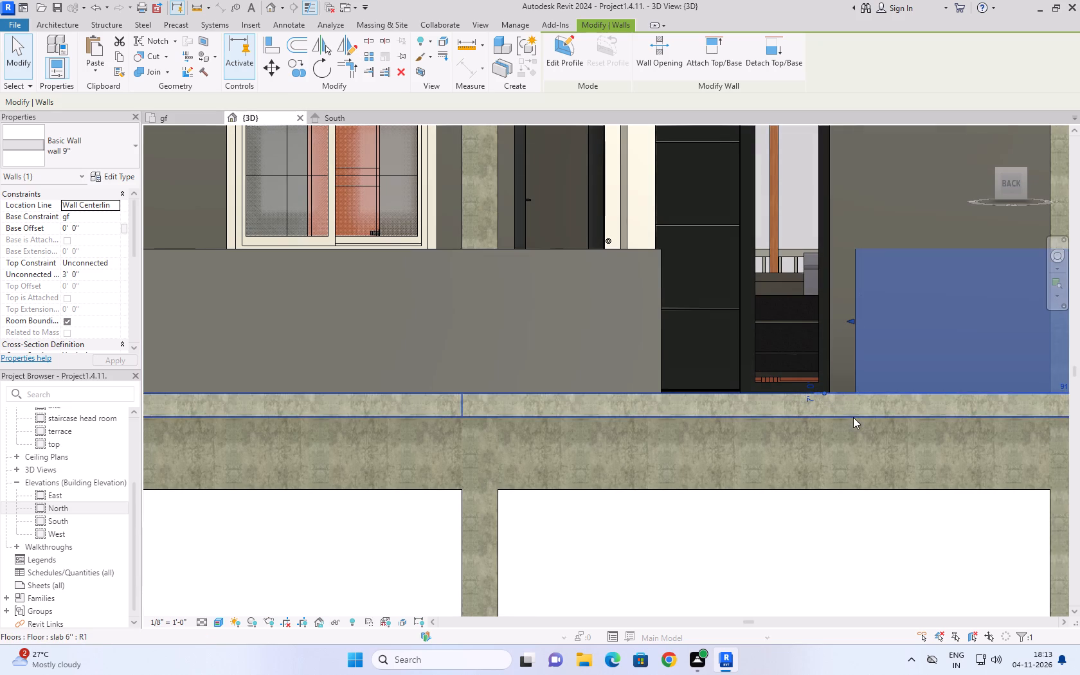
scroll(854, 417, down, 2)
click(846, 546)
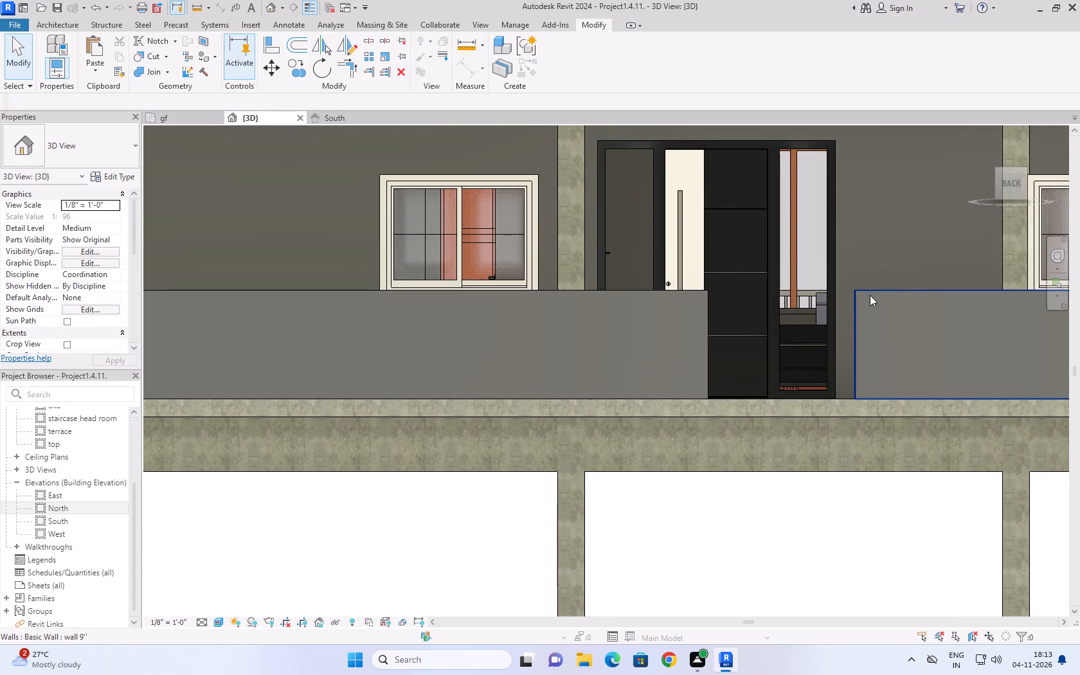
click(865, 287)
drag(851, 343, 834, 344)
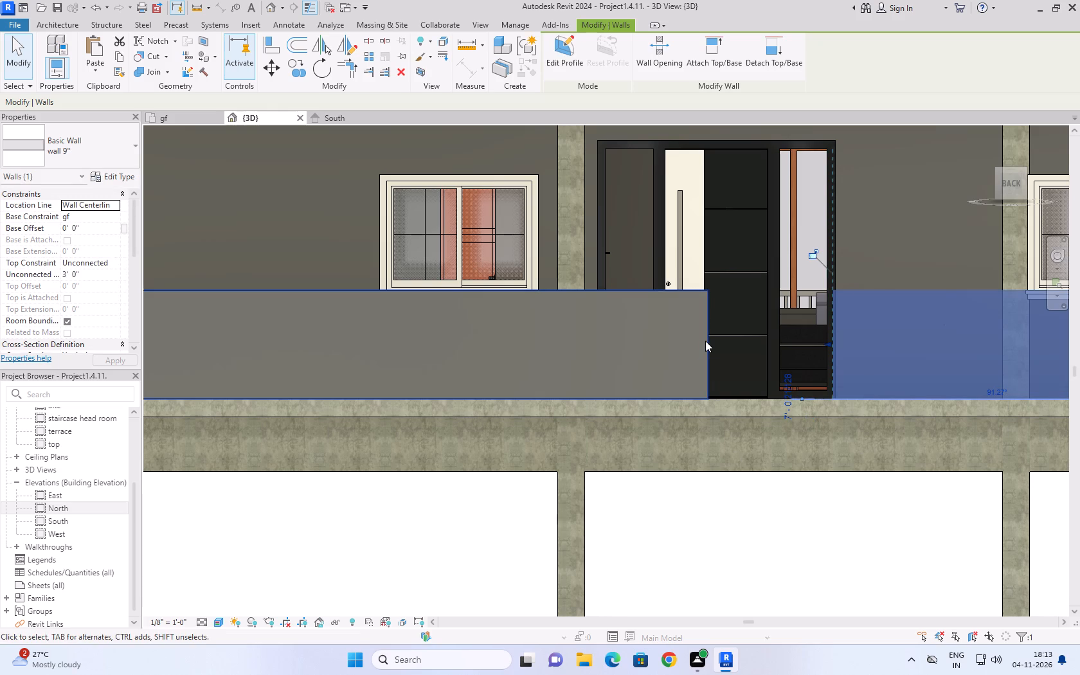
click(706, 338)
drag(713, 344, 660, 344)
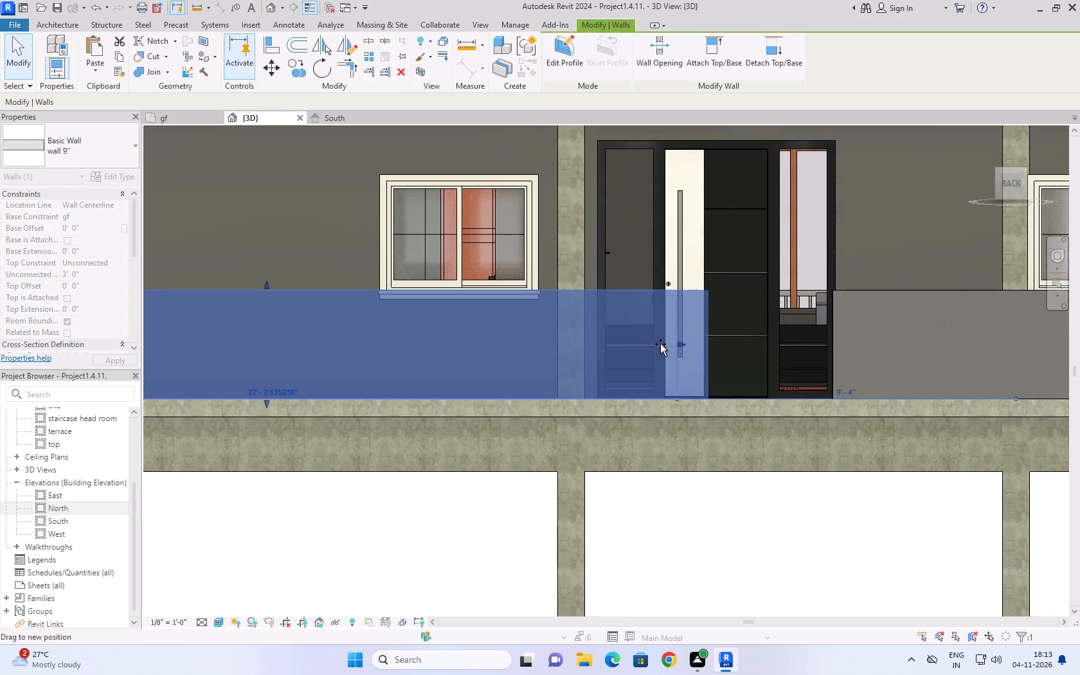
drag(660, 344, 588, 332)
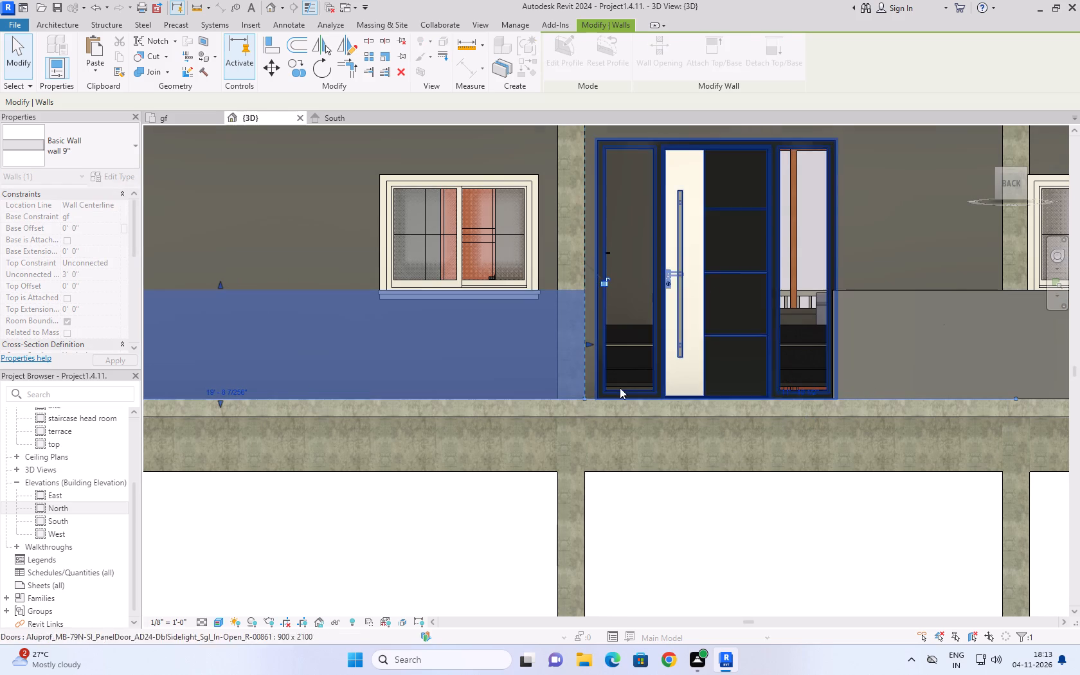
drag(589, 343, 597, 341)
click(681, 480)
Examine the rear balcony walls and ground-floor door openings of both buildings from behind in the 3D view.
scroll(681, 480, down, 2)
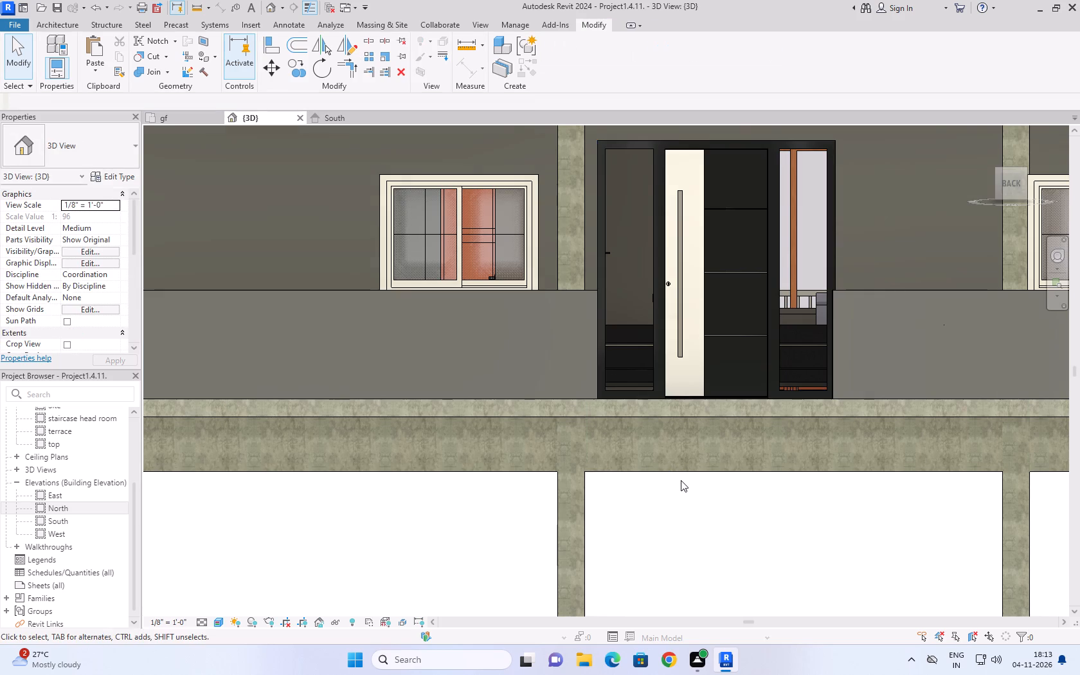
scroll(681, 480, down, 11)
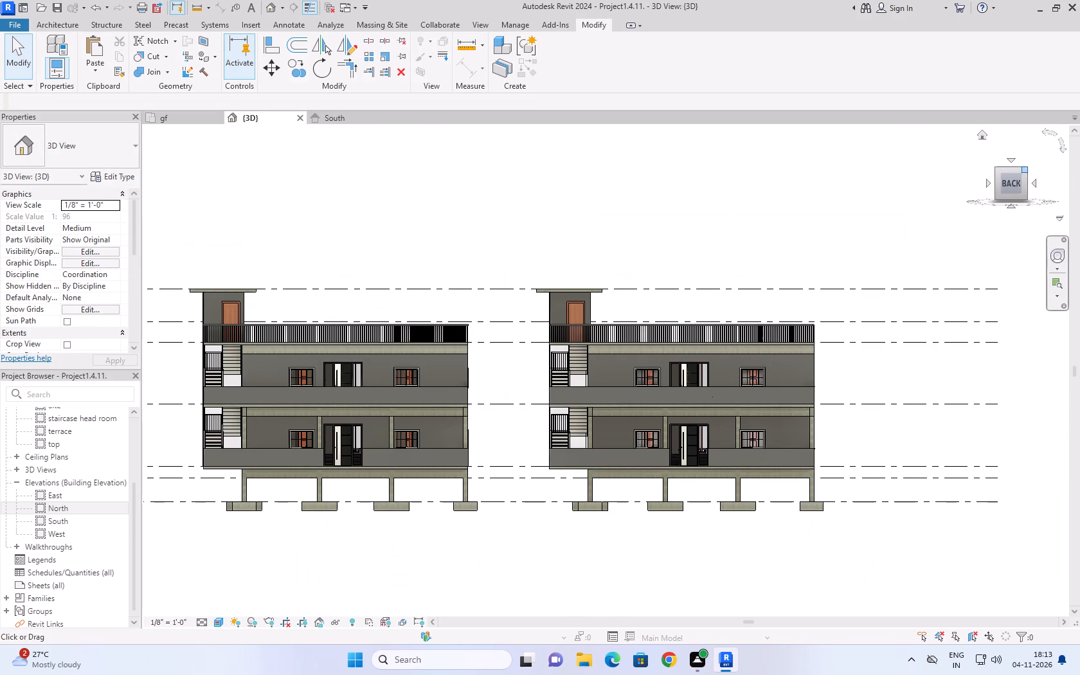
click(979, 131)
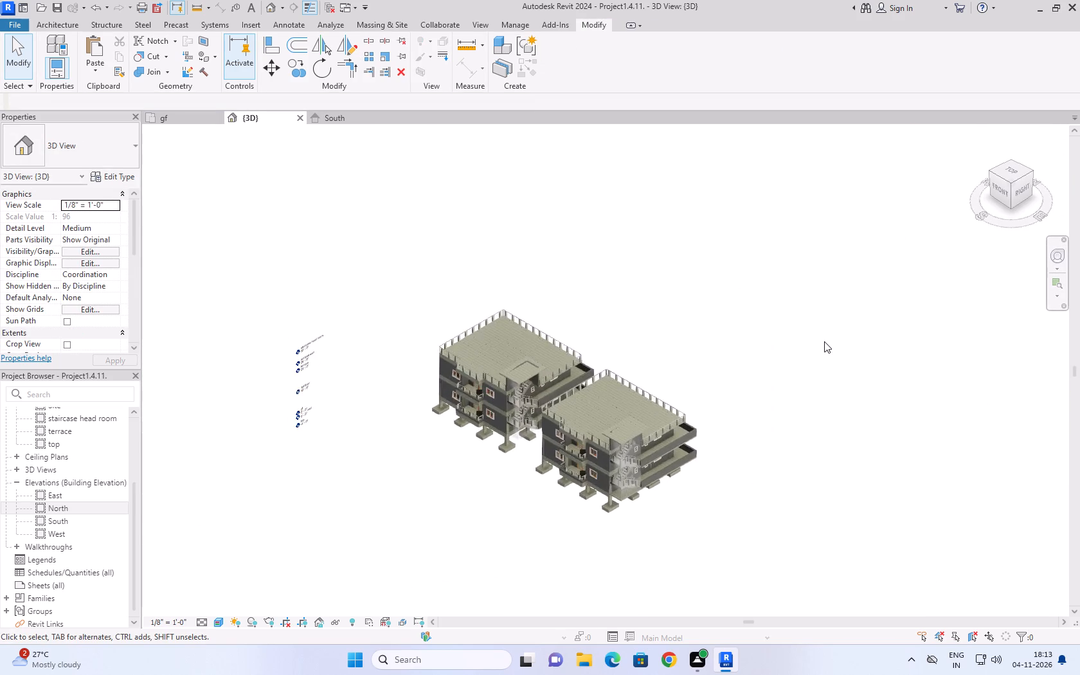
click(824, 341)
shift+middle_drag(873, 285, 535, 284)
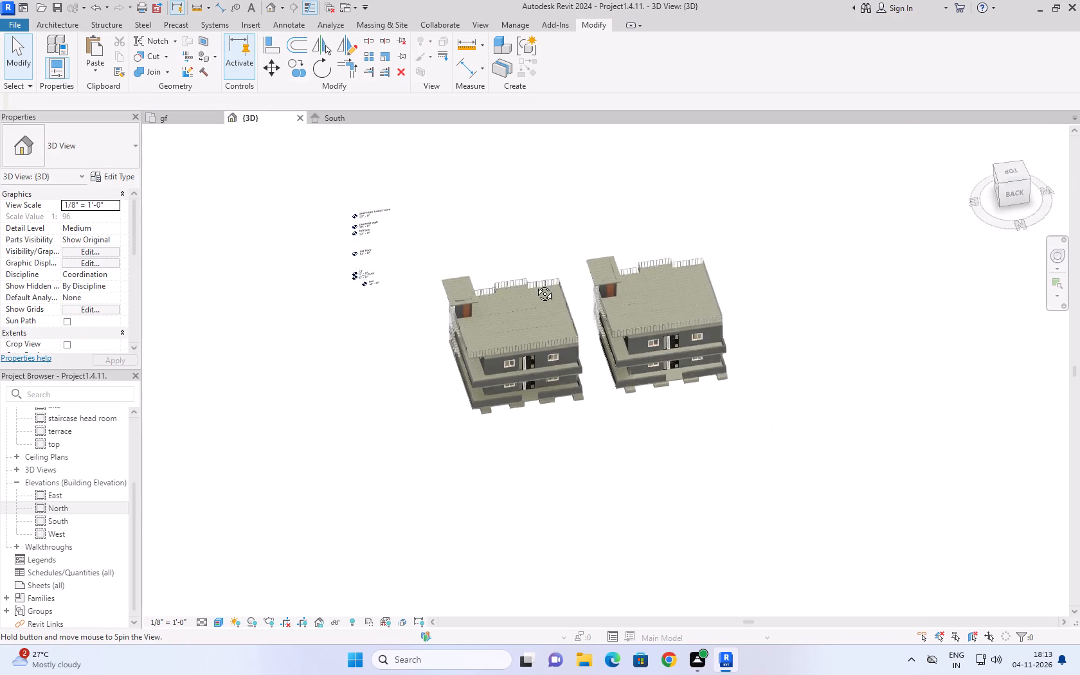
shift+middle_drag(535, 284, 535, 257)
scroll(545, 286, up, 6)
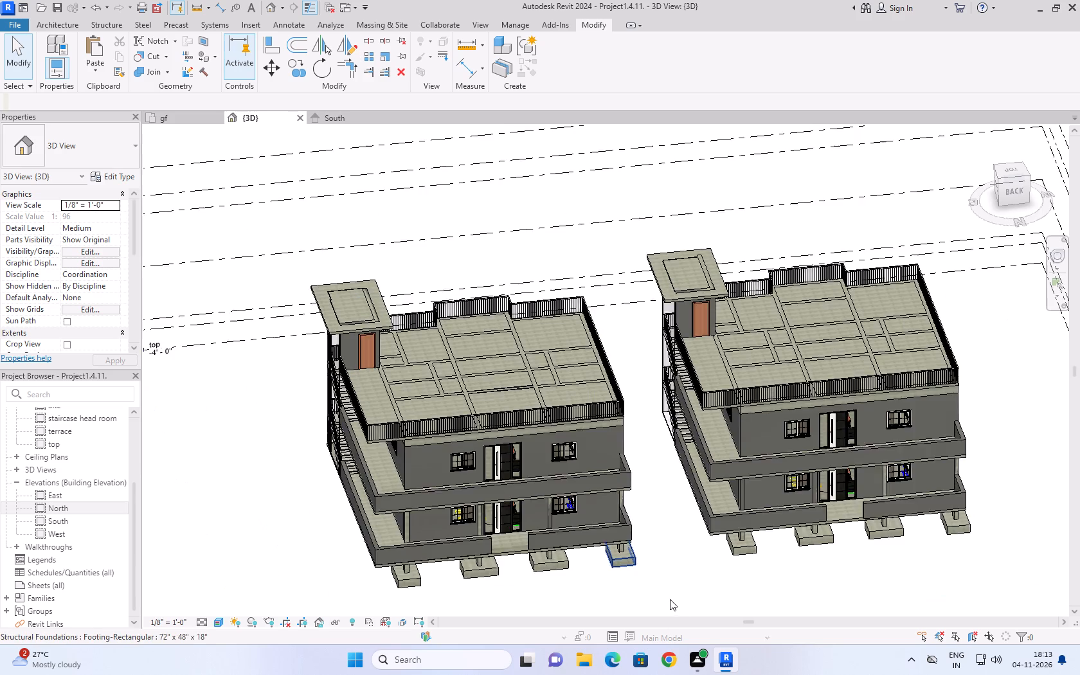
middle_drag(670, 599, 656, 554)
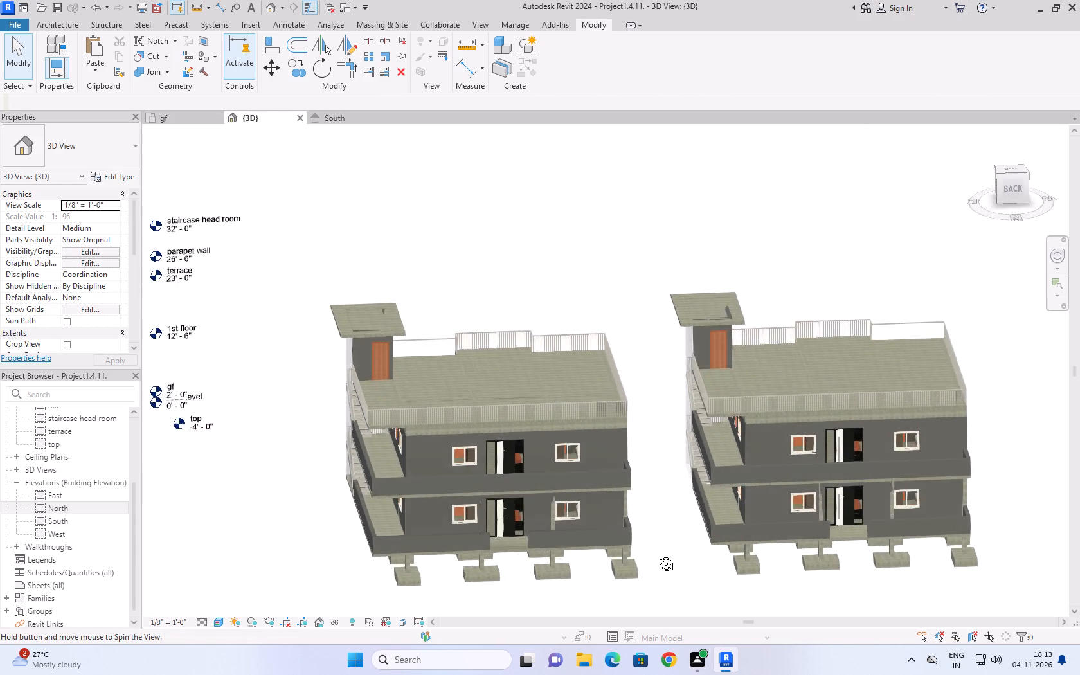
middle_drag(656, 554, 733, 568)
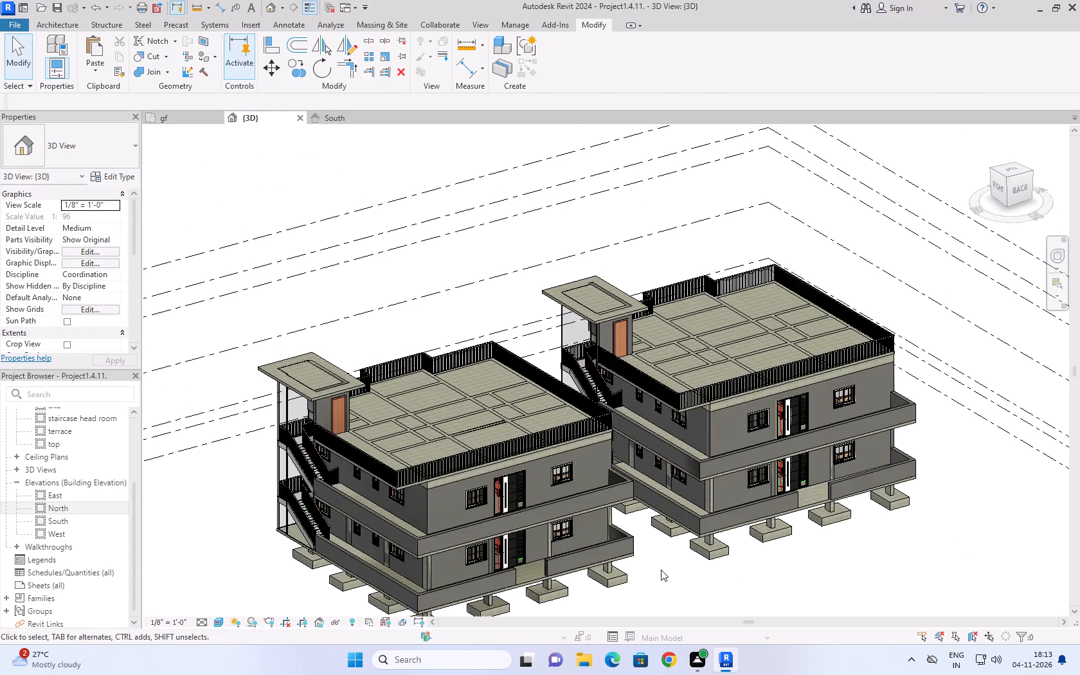
scroll(661, 570, up, 4)
scroll(664, 522, down, 5)
scroll(642, 574, up, 4)
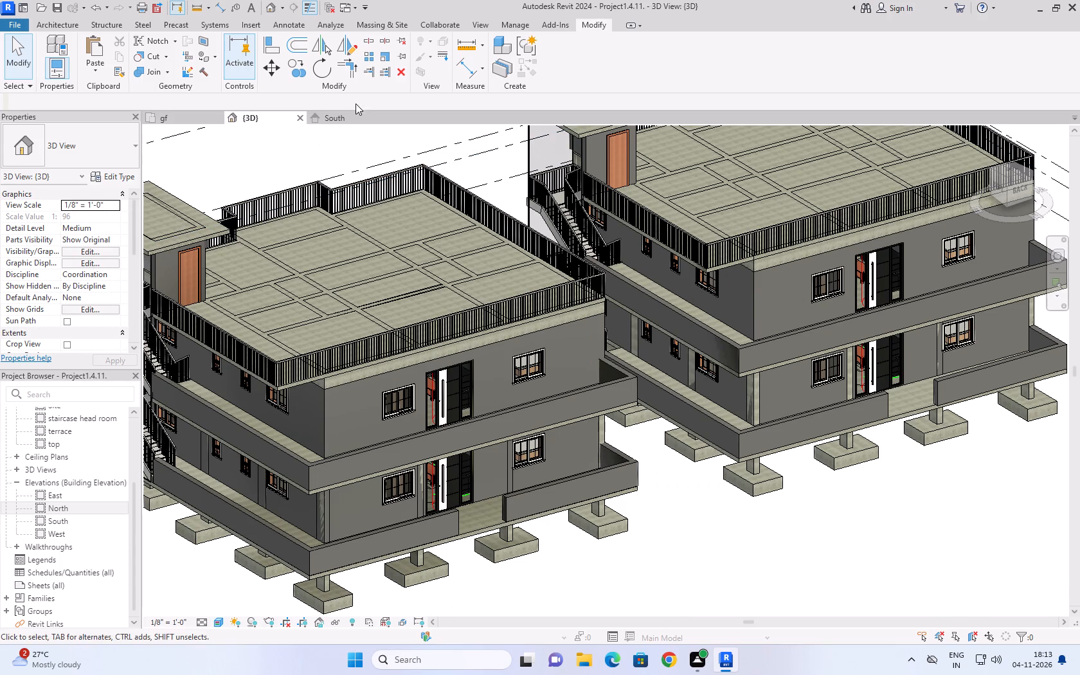
Return to the ground-floor plan and save the project.
click(181, 118)
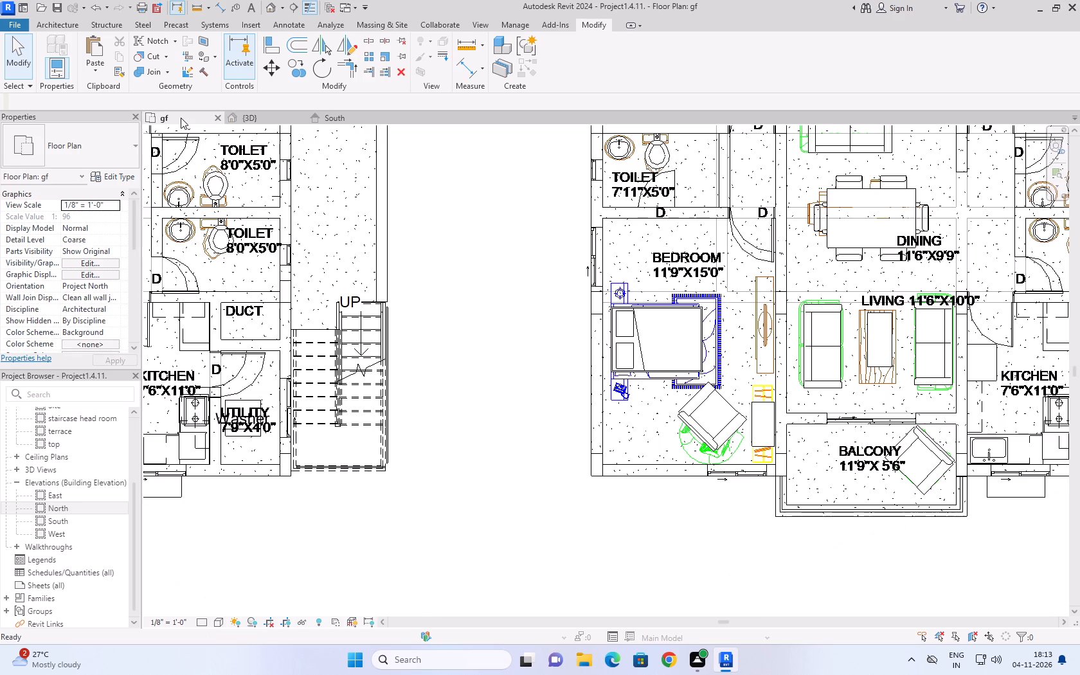
scroll(436, 382, down, 10)
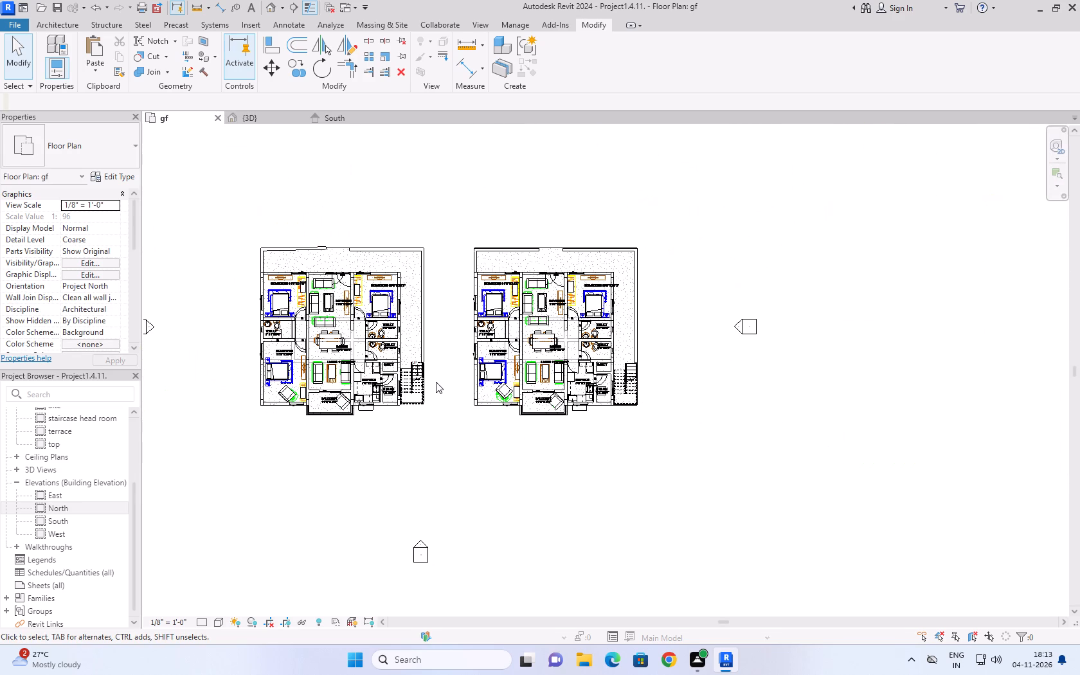
key(ctrl+s)
Straighten the skewed western segment of the western building's rear balcony wall by realigning its free end, making it 17' 6" long.
scroll(272, 199, up, 3)
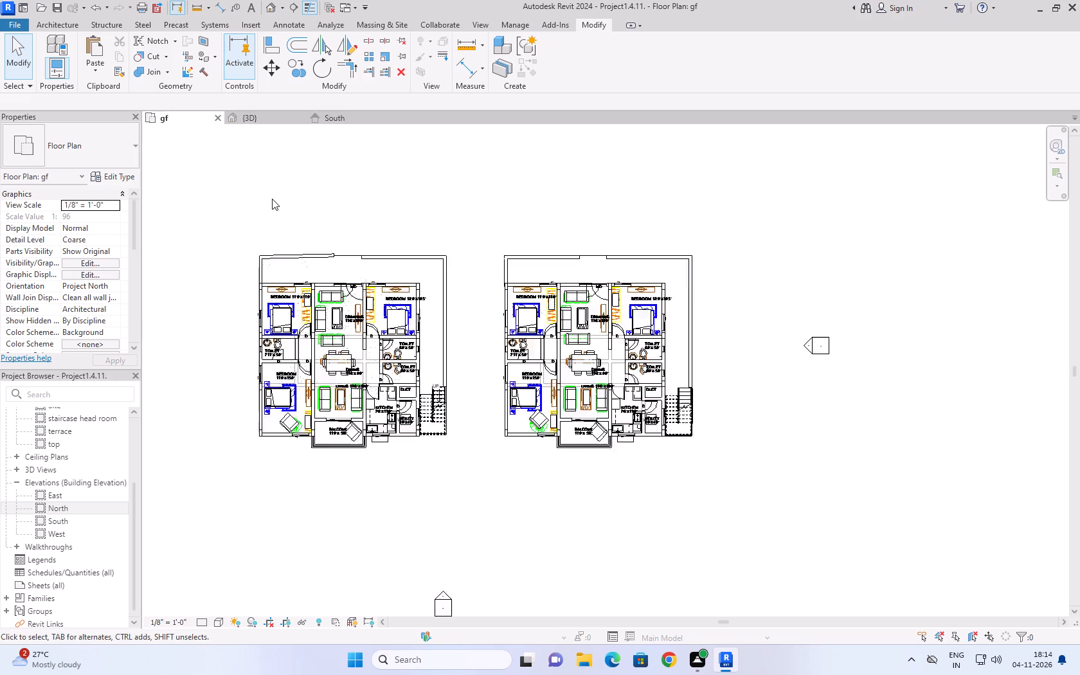
scroll(272, 199, up, 1)
click(323, 282)
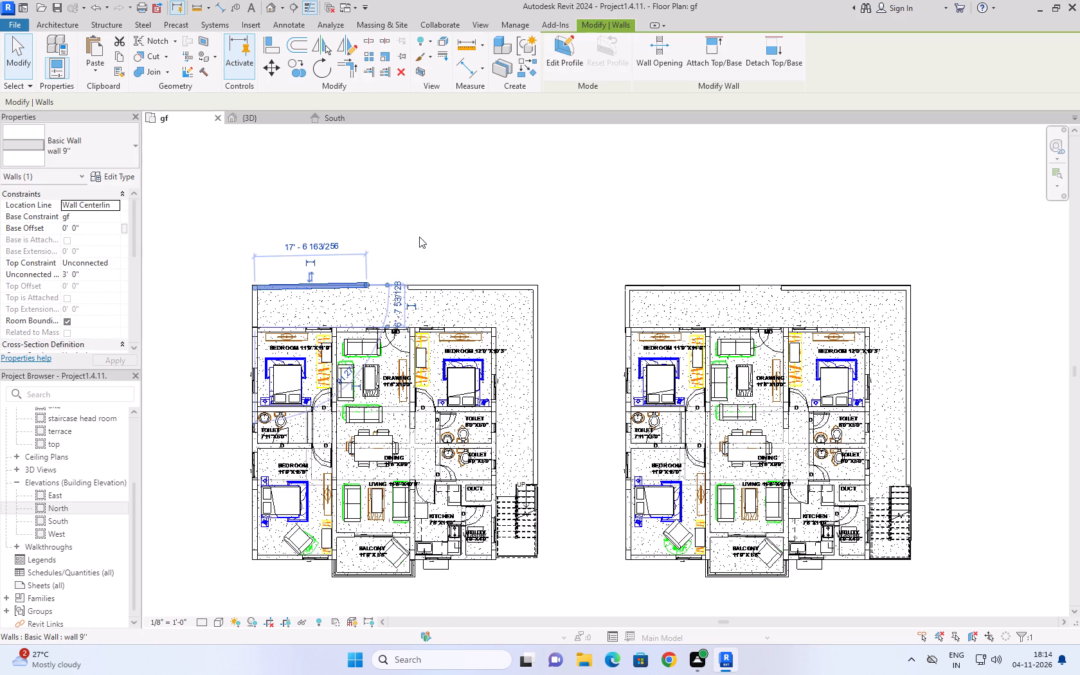
click(367, 285)
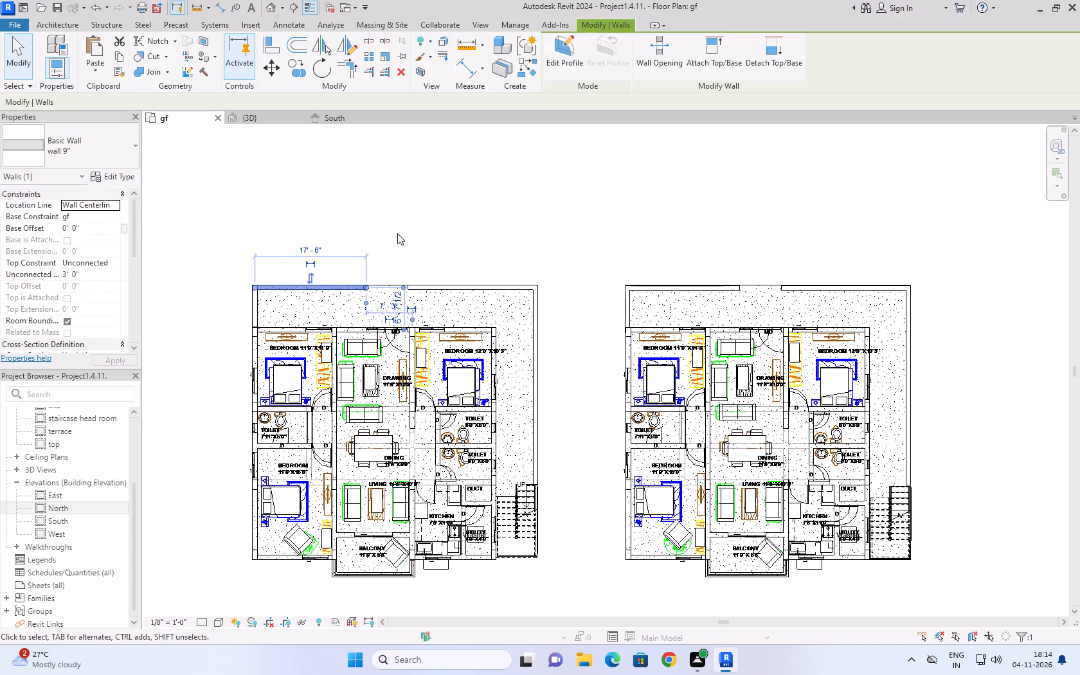
click(397, 233)
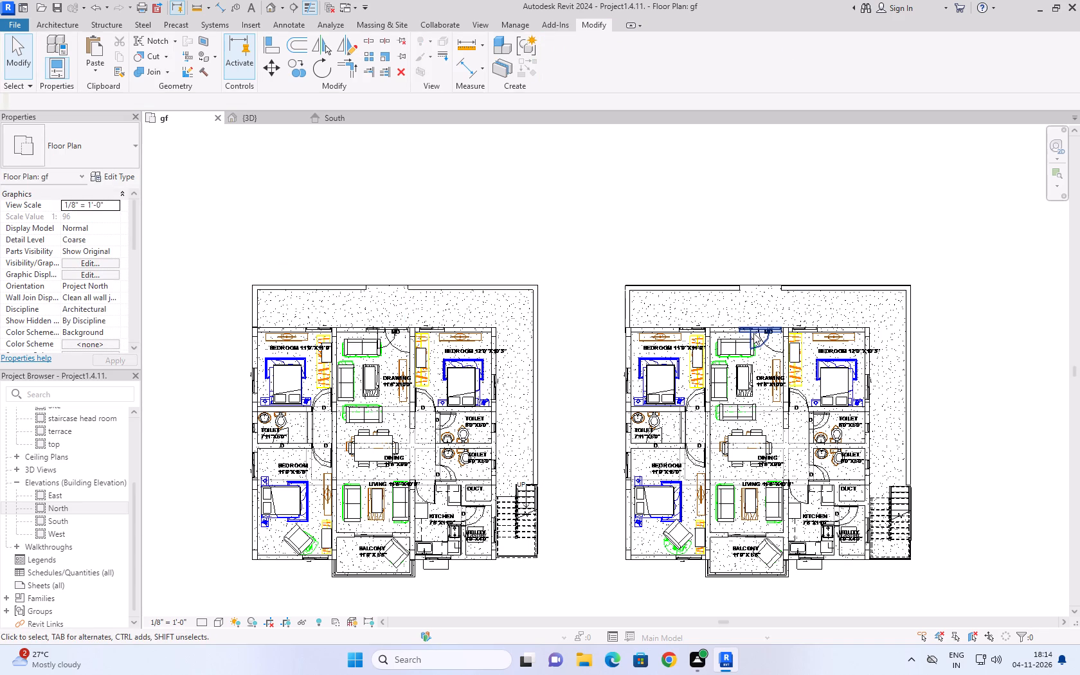
Check the eastern building's rear balcony wall opening in plan and save the project.
scroll(737, 291, up, 3)
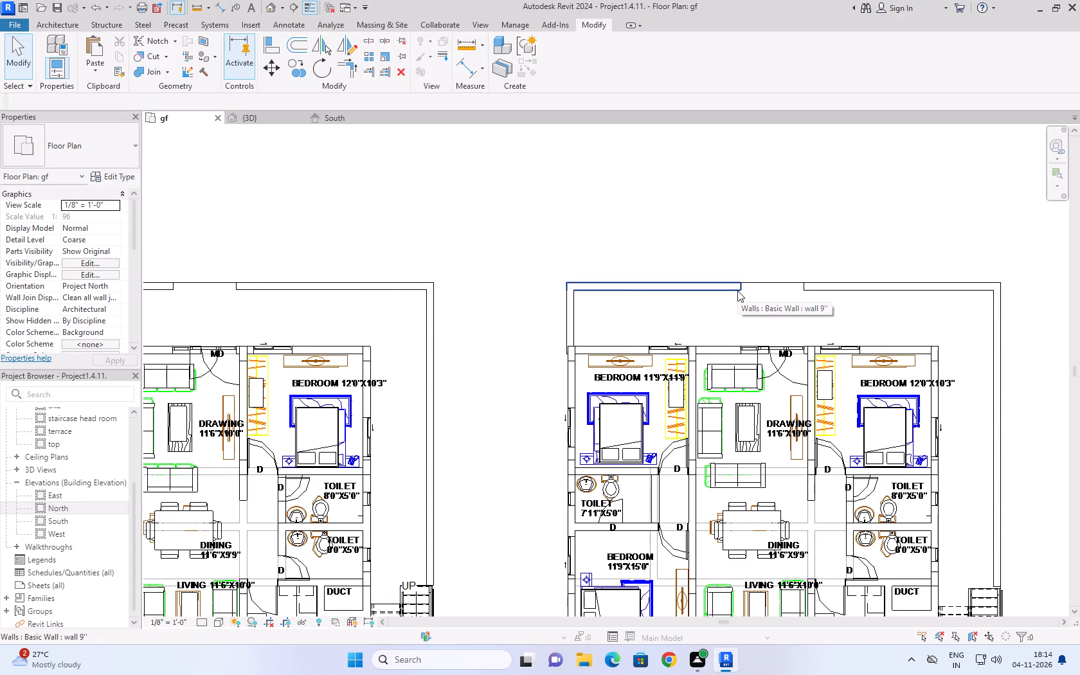
click(774, 212)
scroll(774, 212, down, 5)
key(ctrl+s)
key(ctrl+s)
key(ctrl+s)
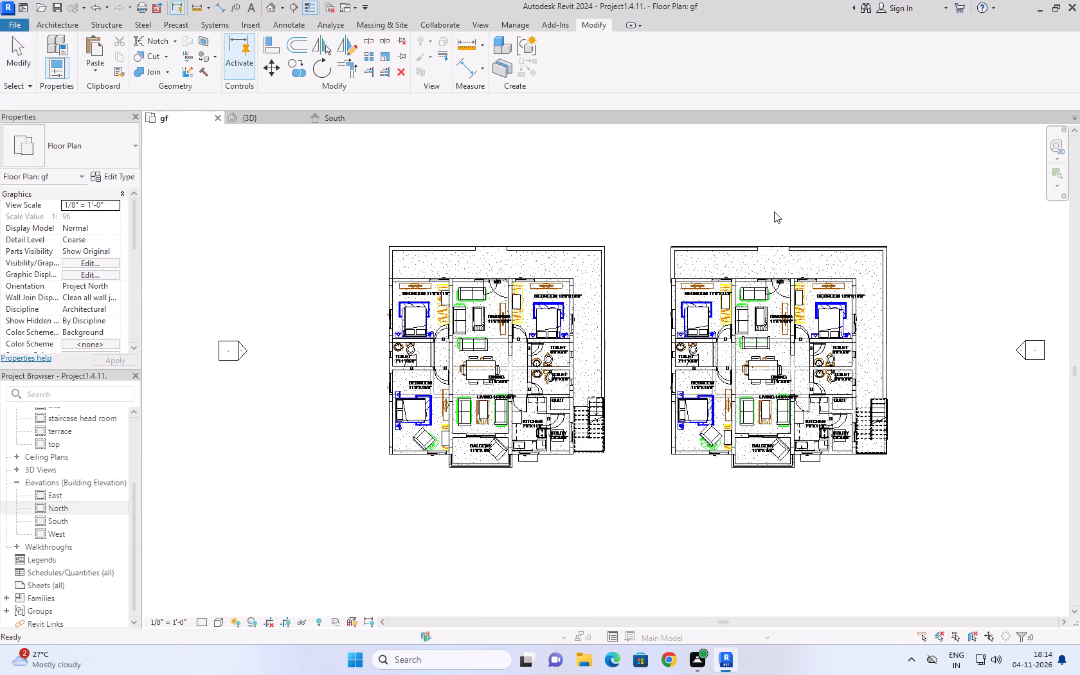
Examine both buildings' rear facades and balcony wall openings in the 3D view.
scroll(774, 212, down, 1)
click(272, 111)
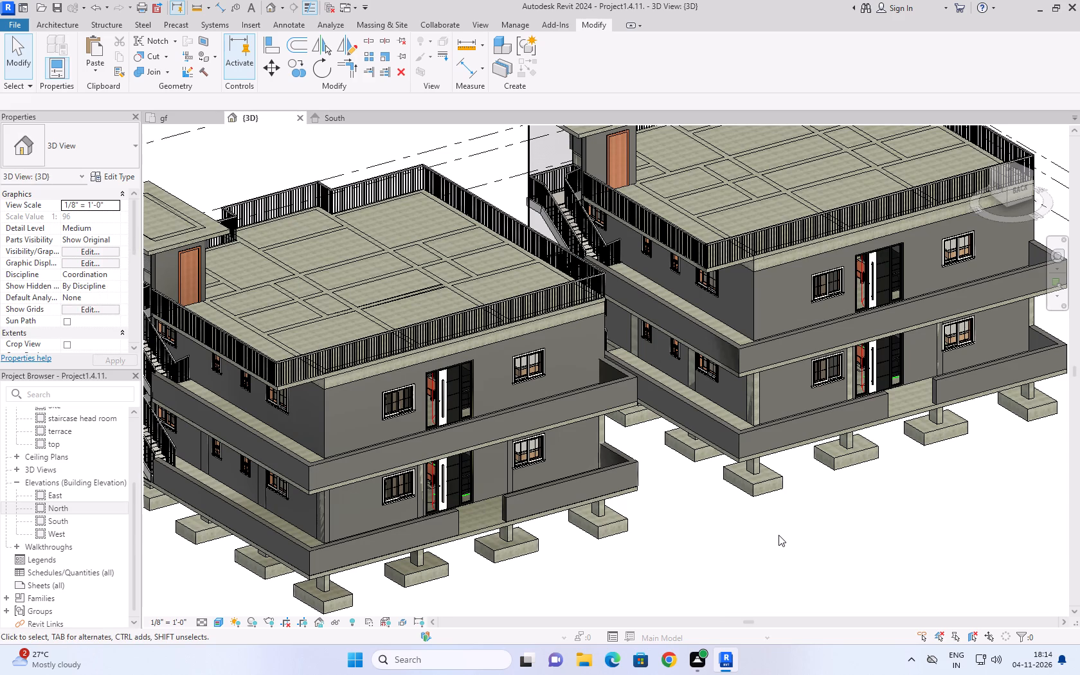
scroll(822, 518, down, 1)
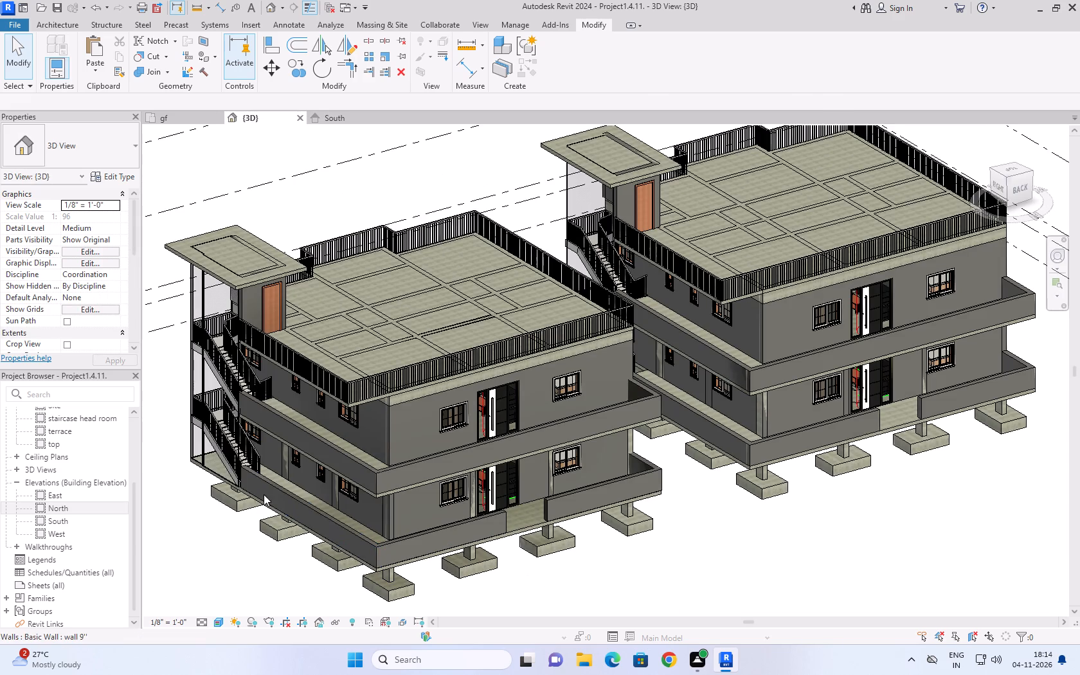
scroll(340, 352, down, 2)
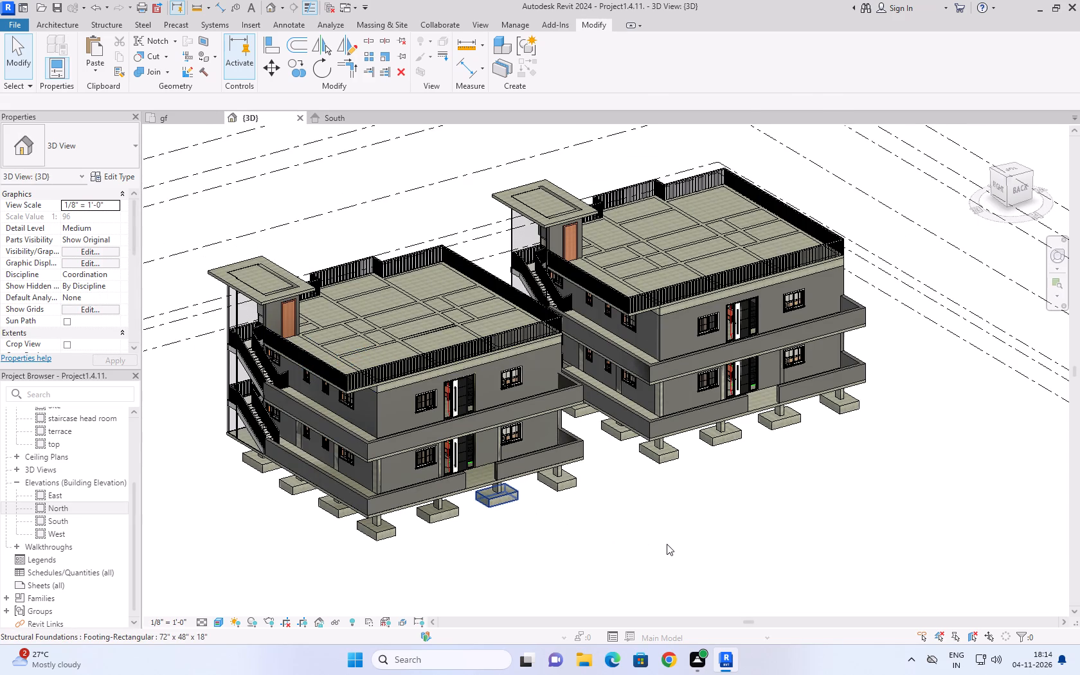
shift+middle_drag(667, 544, 638, 542)
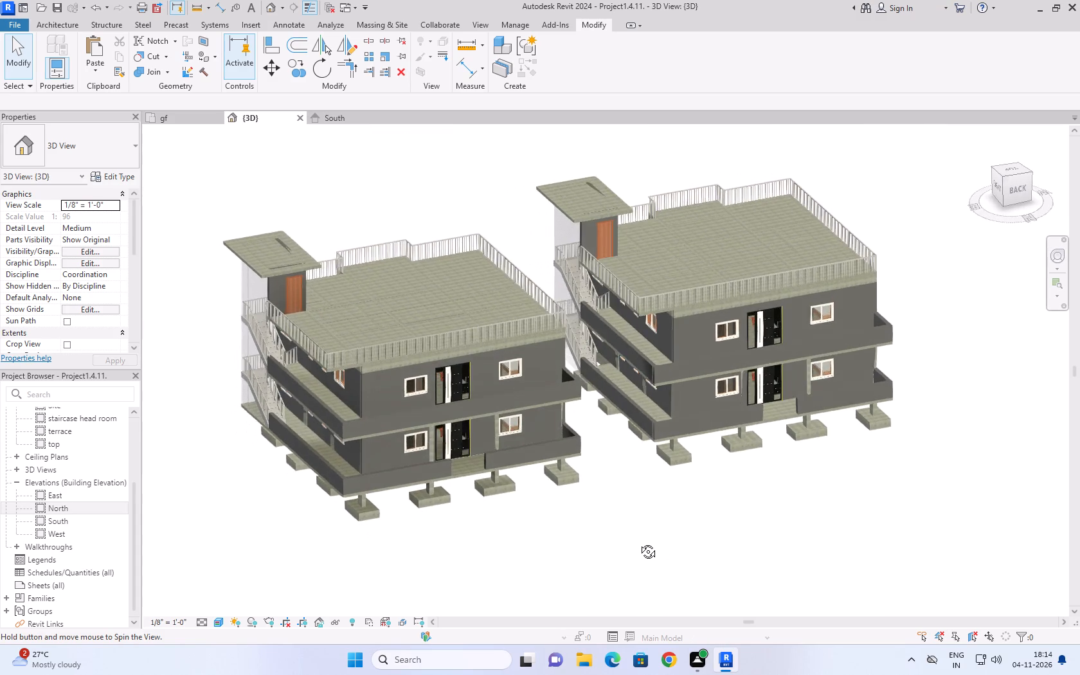
shift+middle_drag(638, 542, 624, 543)
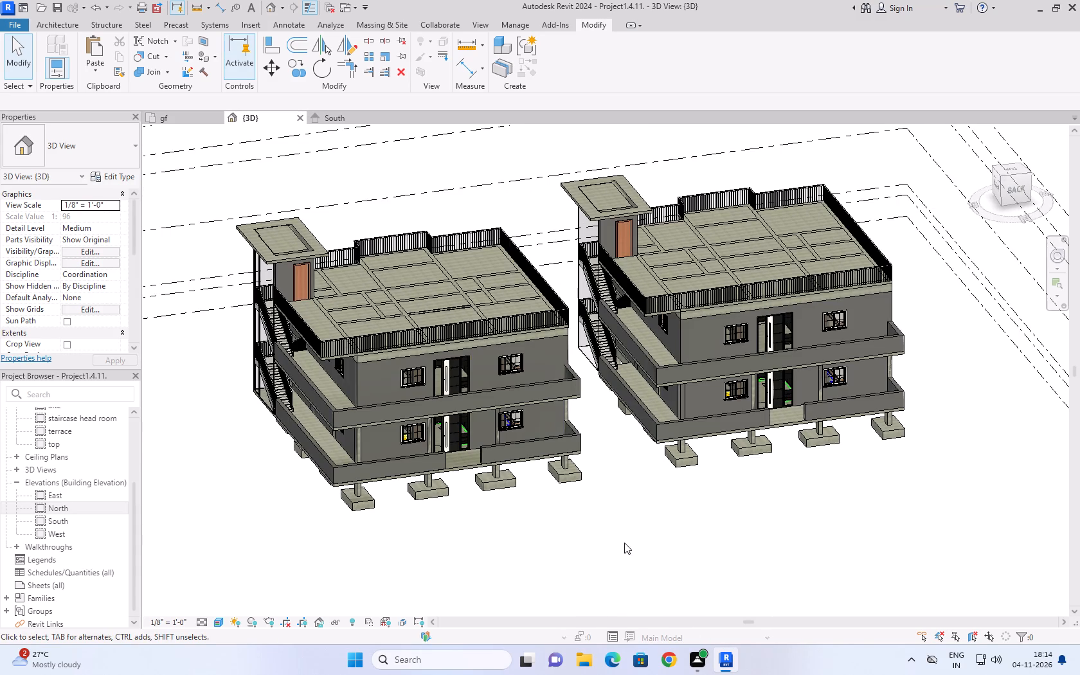
scroll(624, 543, down, 2)
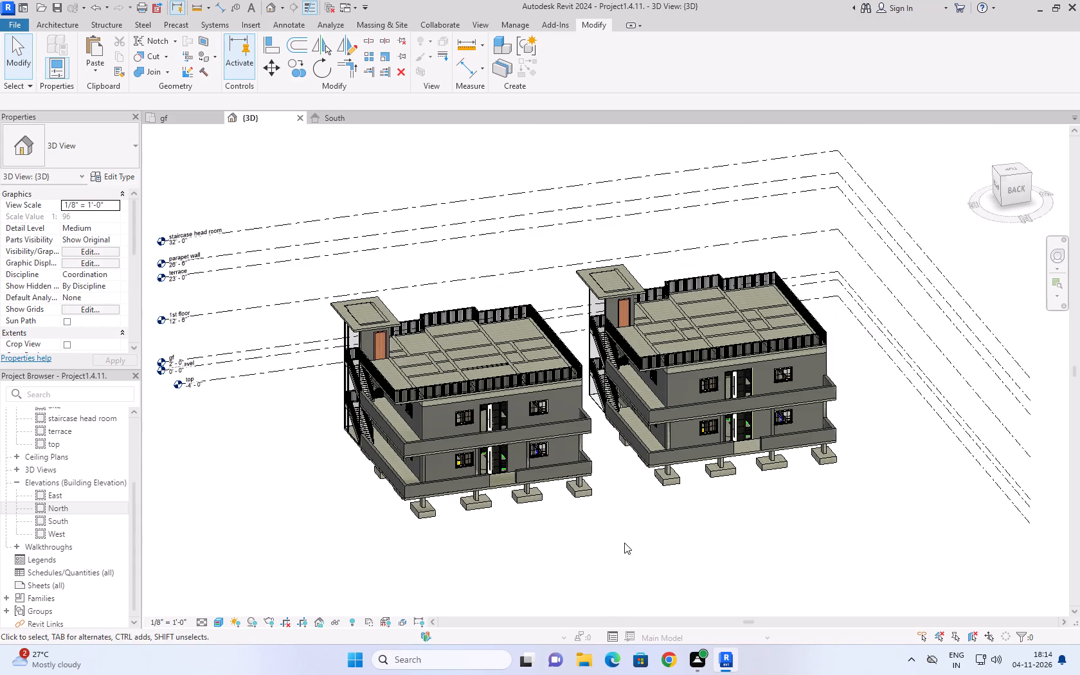
Create a perspective camera view from northeast of the two buildings looking southwest in the ground-floor plan, and close it.
click(180, 116)
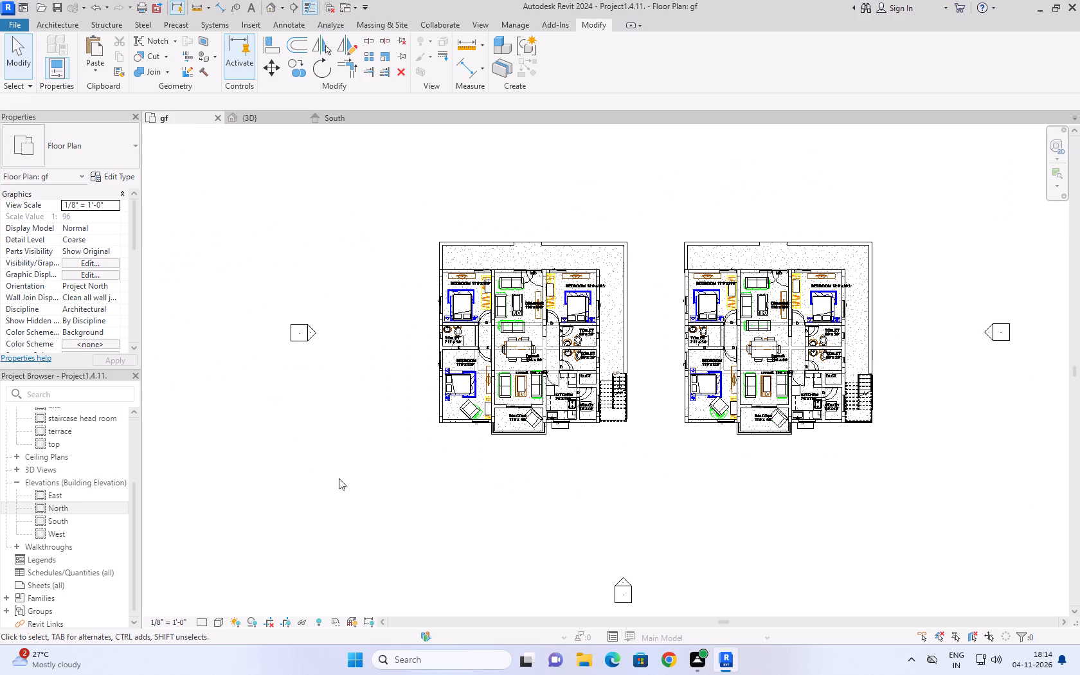
scroll(339, 478, down, 3)
scroll(339, 478, up, 1)
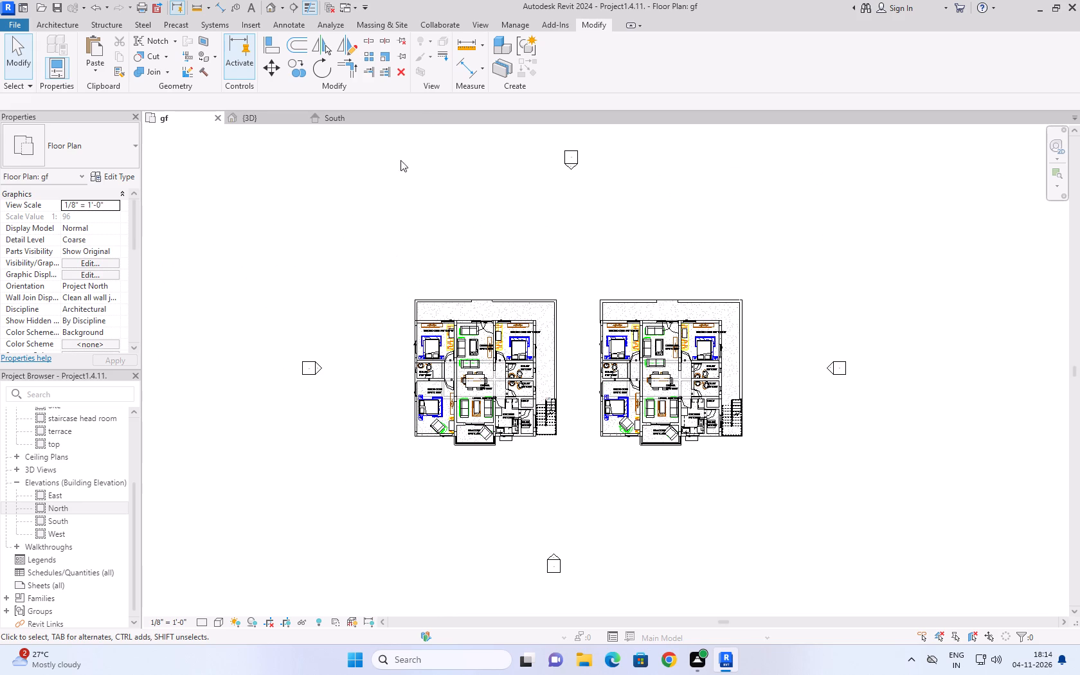
click(483, 19)
click(400, 75)
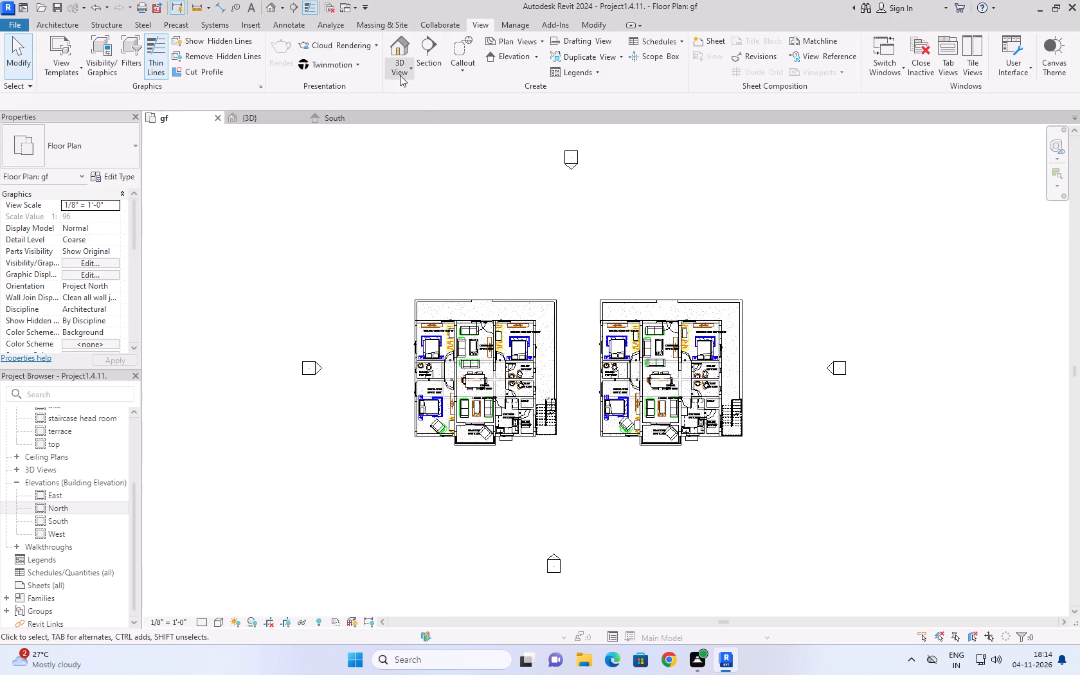
click(415, 122)
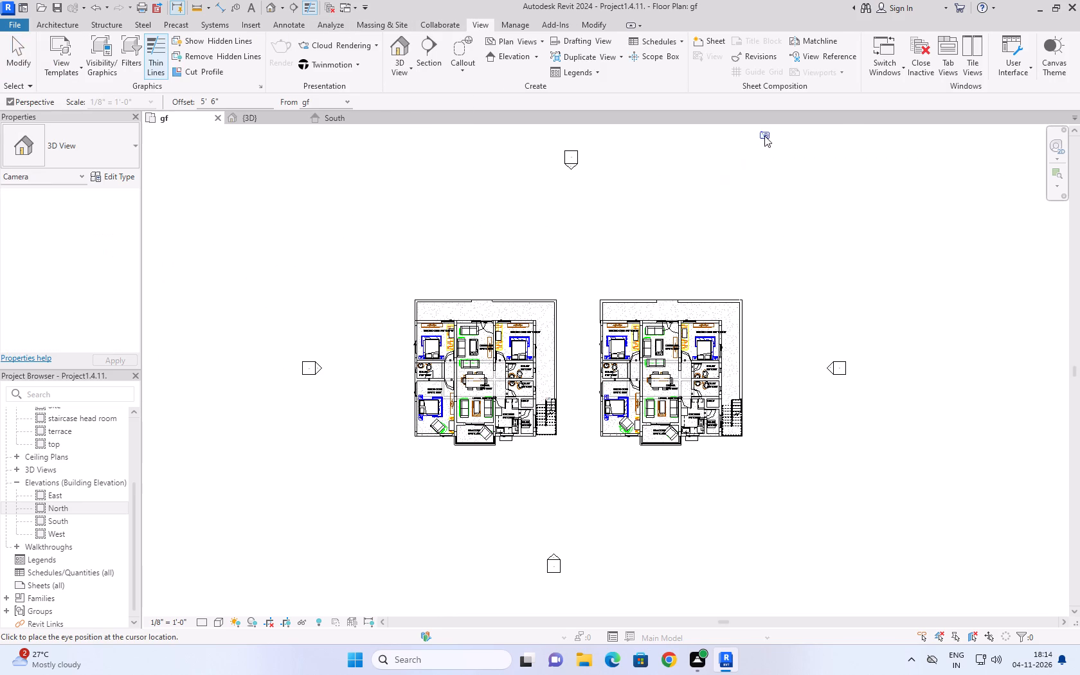
click(764, 135)
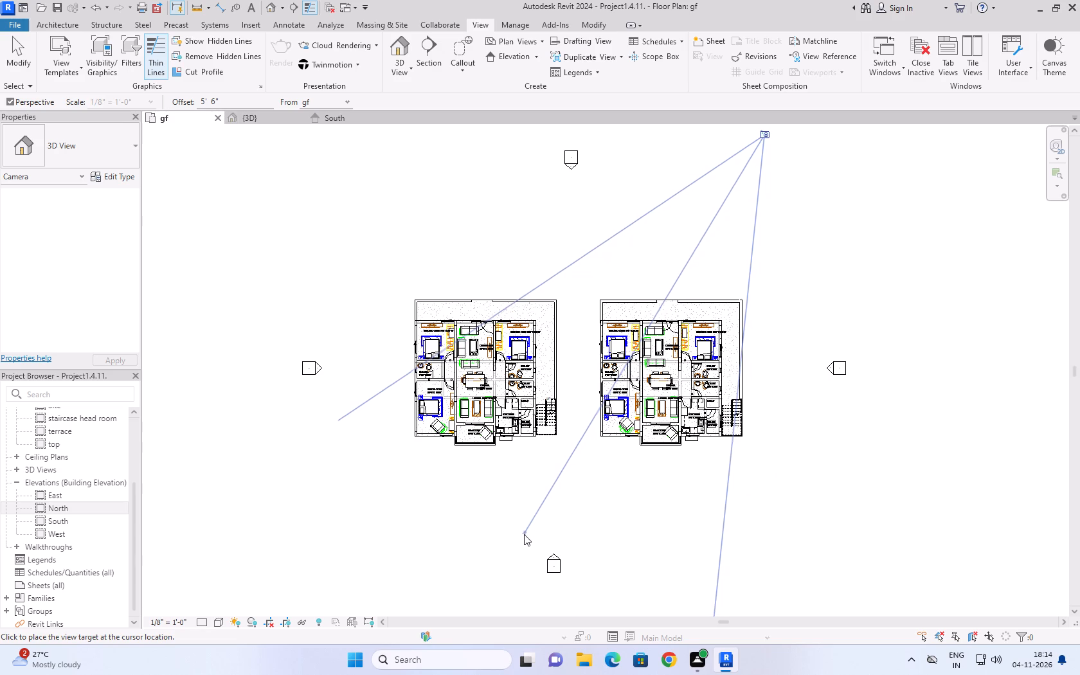
click(521, 535)
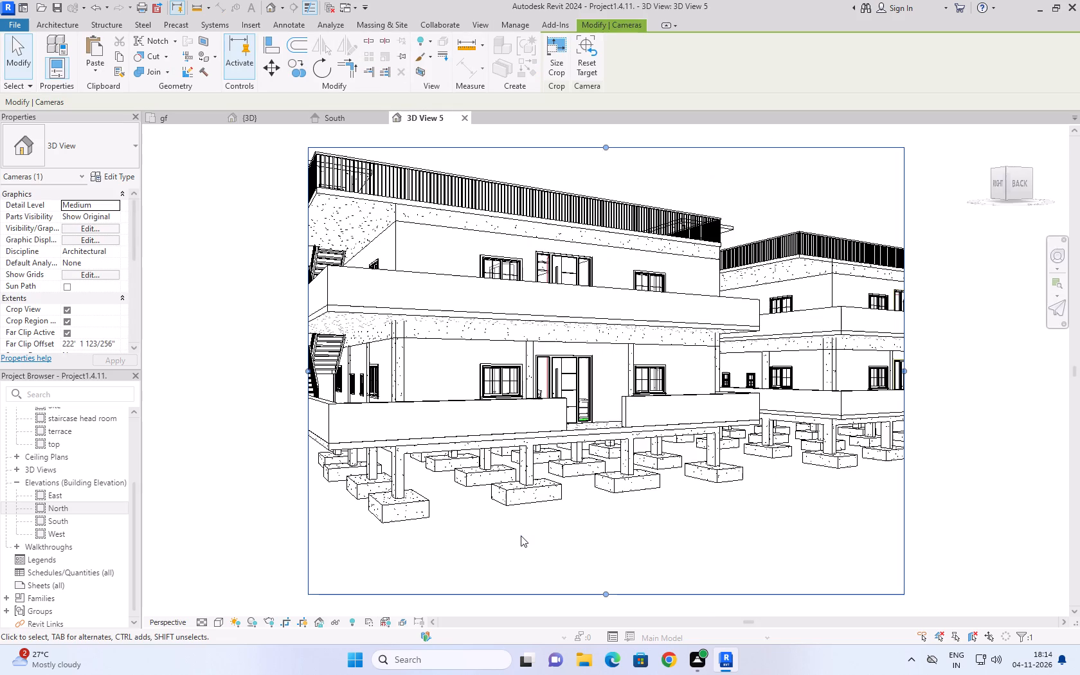
shift+right_drag(800, 495, 798, 500)
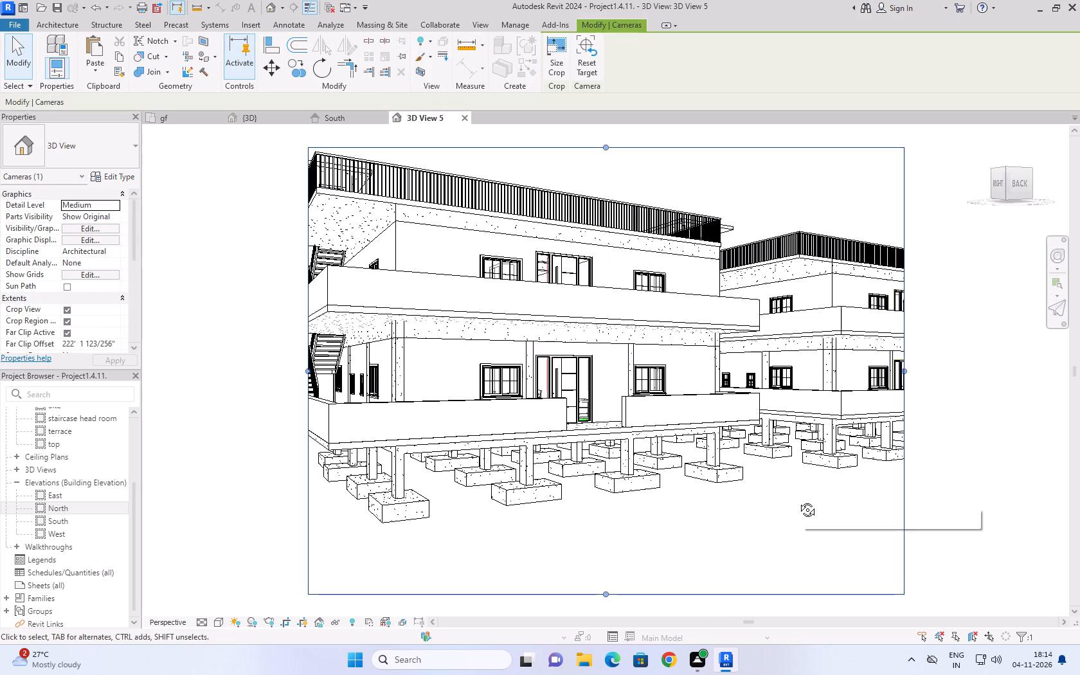
shift+right_drag(798, 500, 741, 573)
click(322, 122)
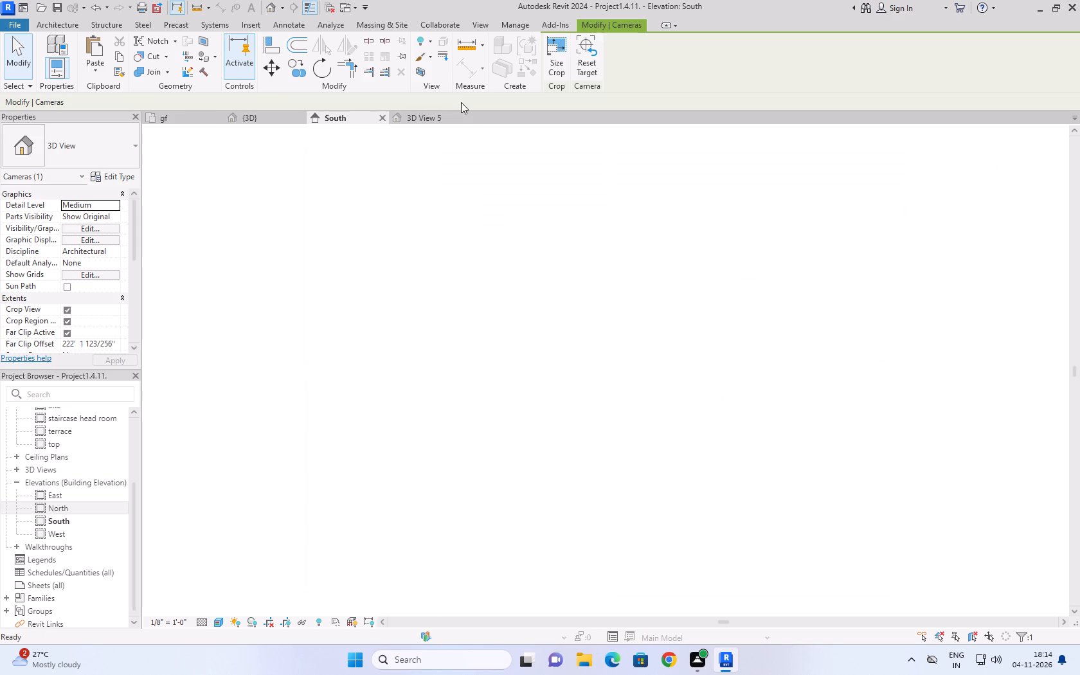
click(468, 116)
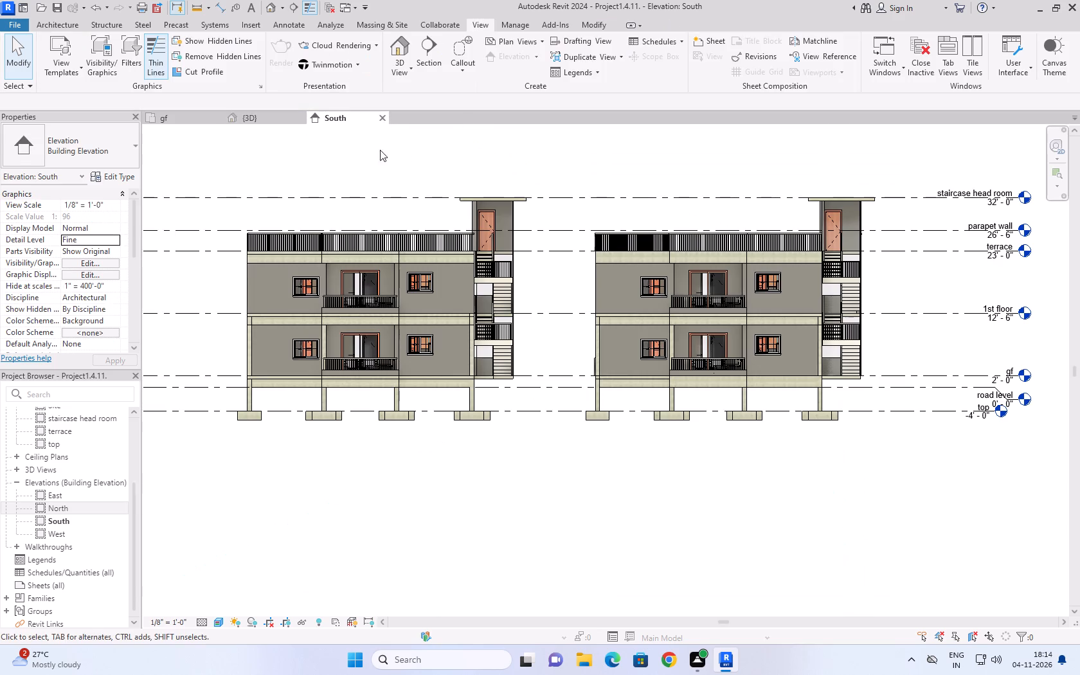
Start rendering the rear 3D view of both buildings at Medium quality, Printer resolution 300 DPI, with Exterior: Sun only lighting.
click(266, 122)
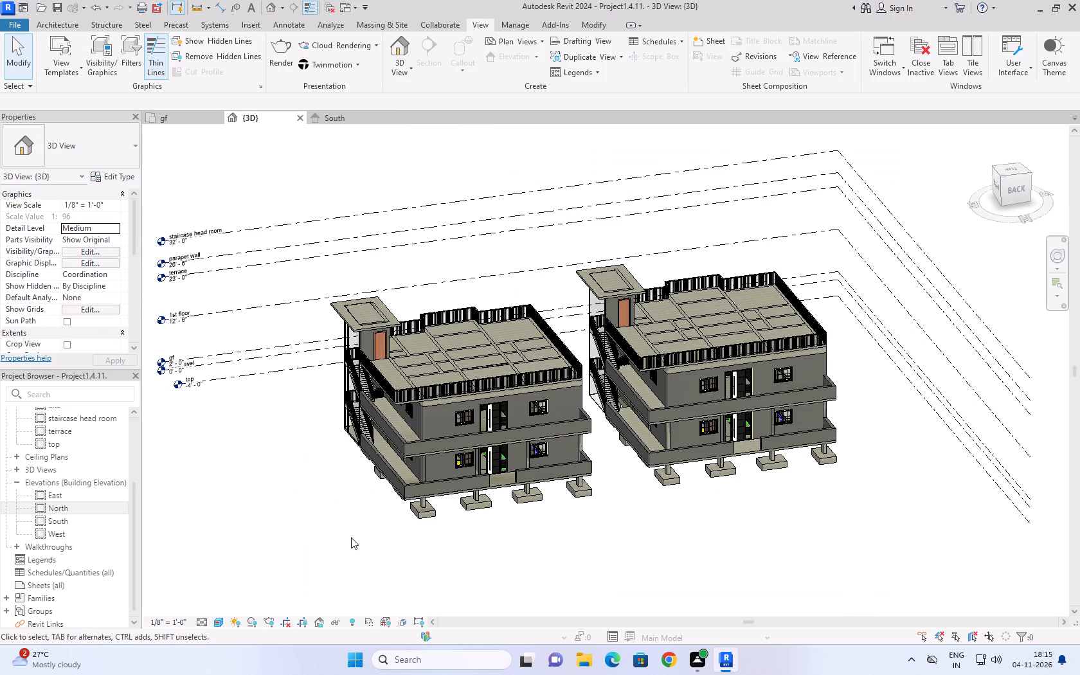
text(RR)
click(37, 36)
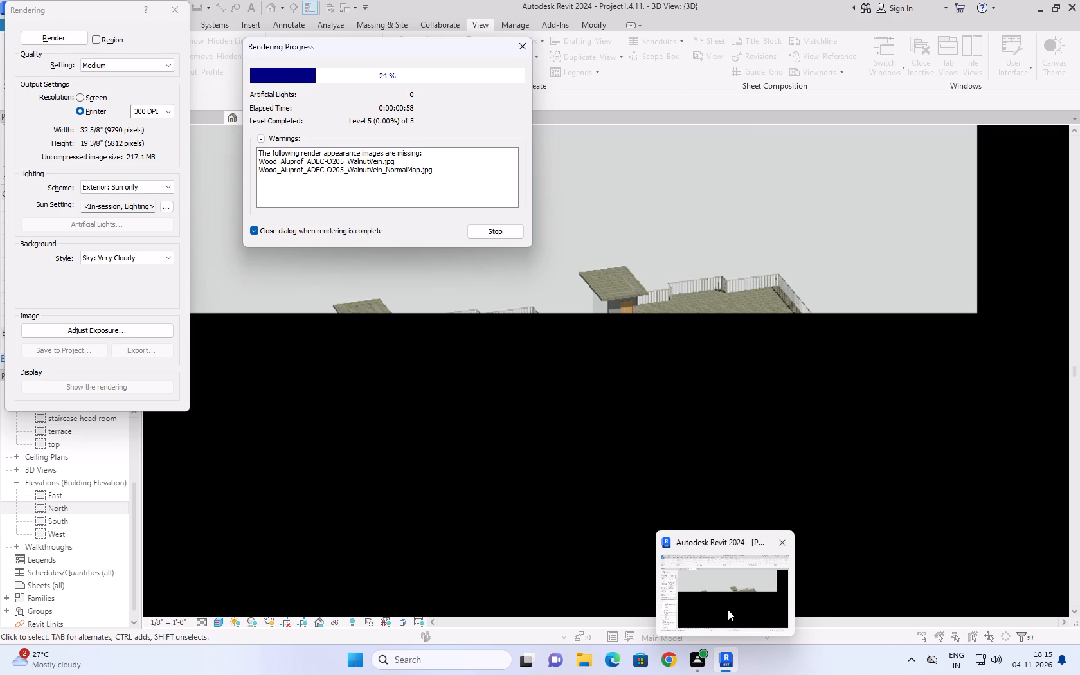
Stop the running render of the rear 3D view, dismiss the rendering settings and close the 3D view.
click(510, 230)
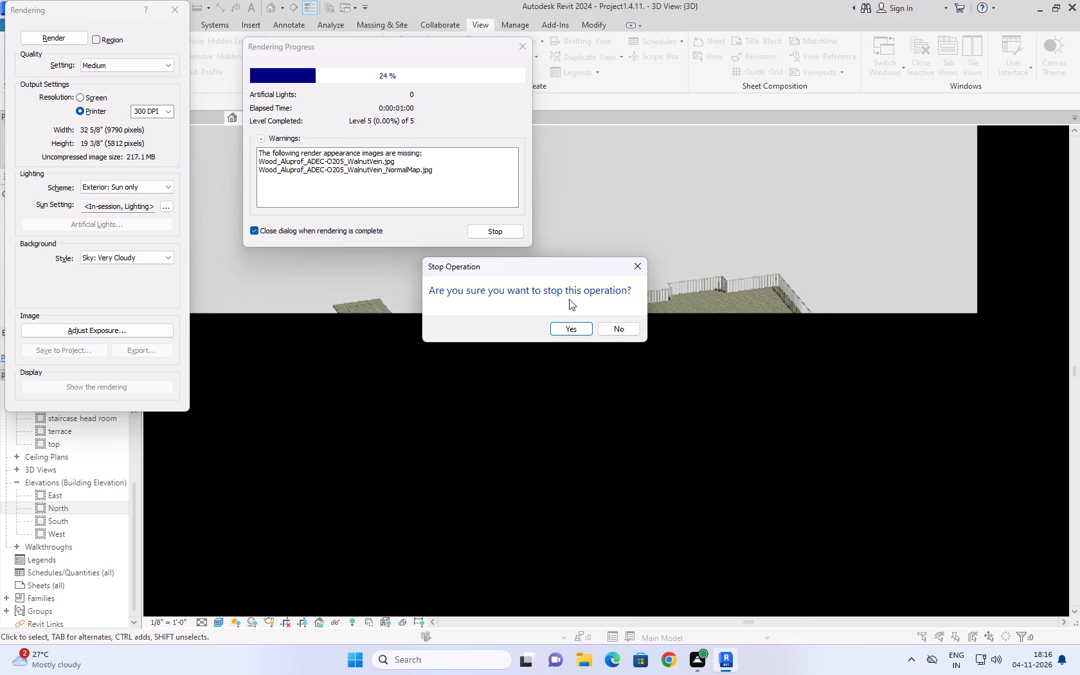
click(574, 327)
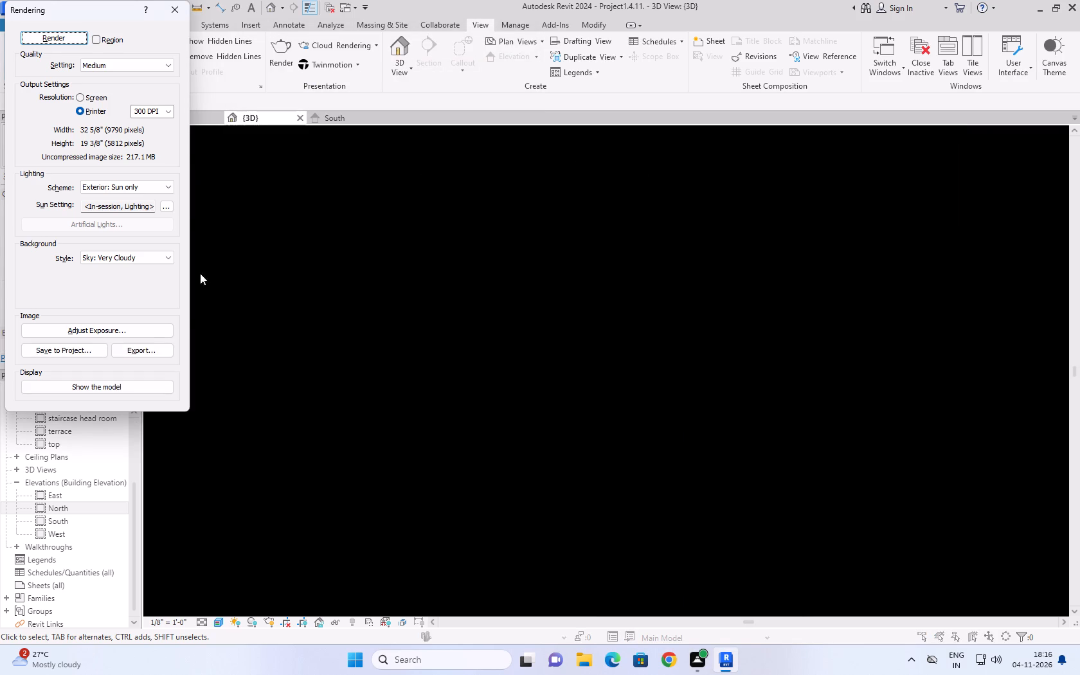
click(171, 0)
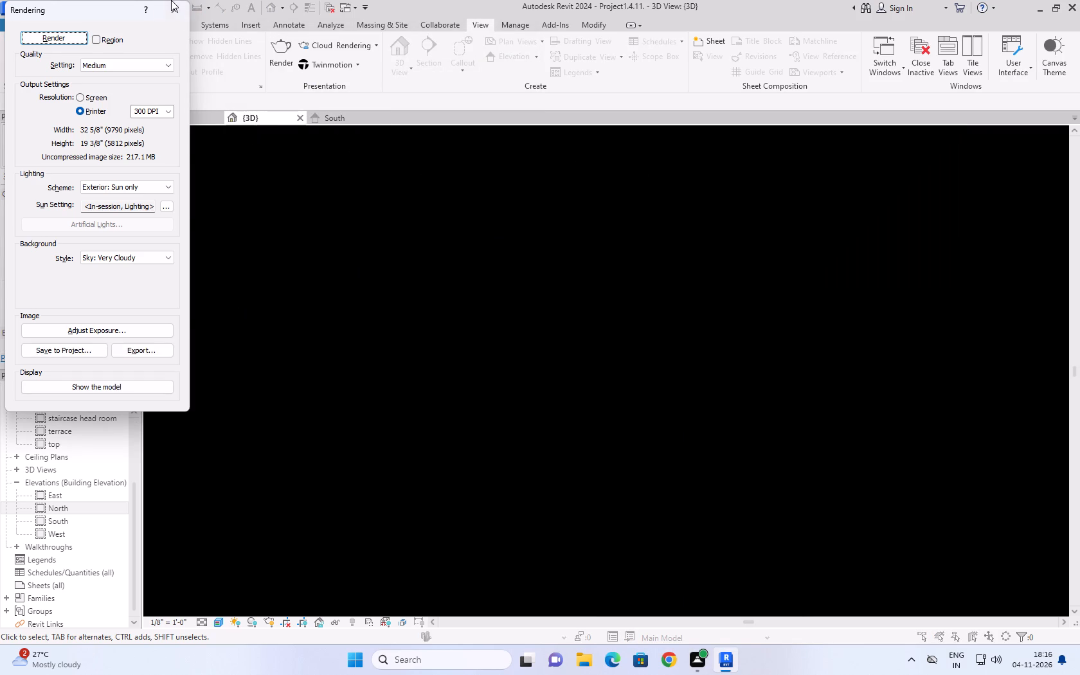
click(172, 10)
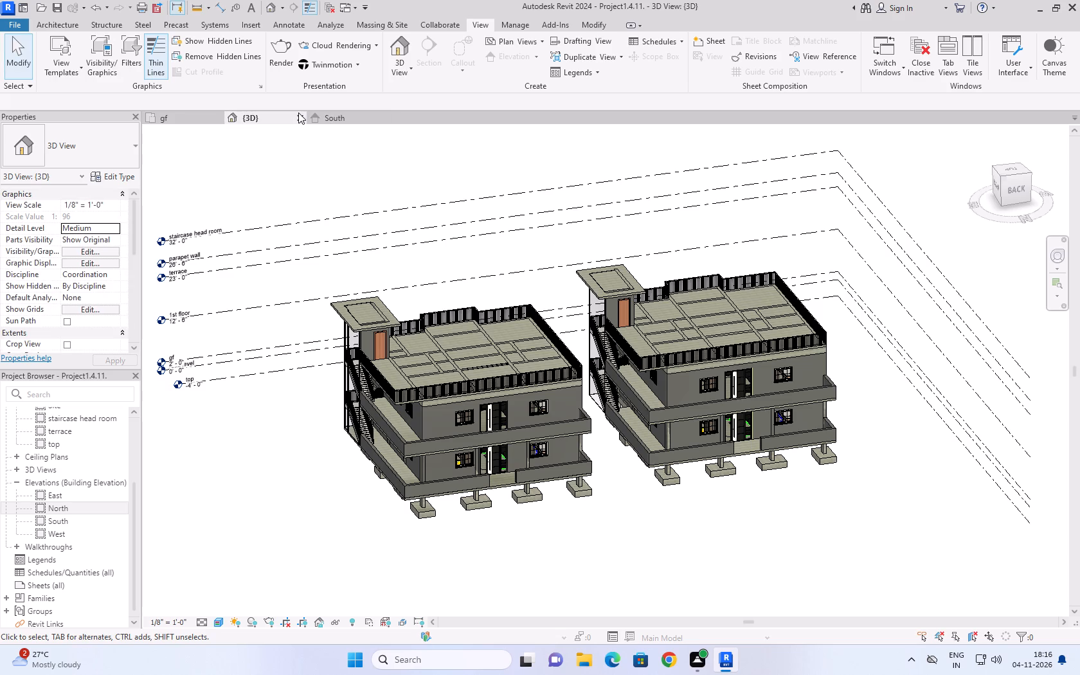
click(298, 121)
Create a perspective camera view in the gf floor plan from northeast of the two buildings, looking southwest between them.
click(194, 116)
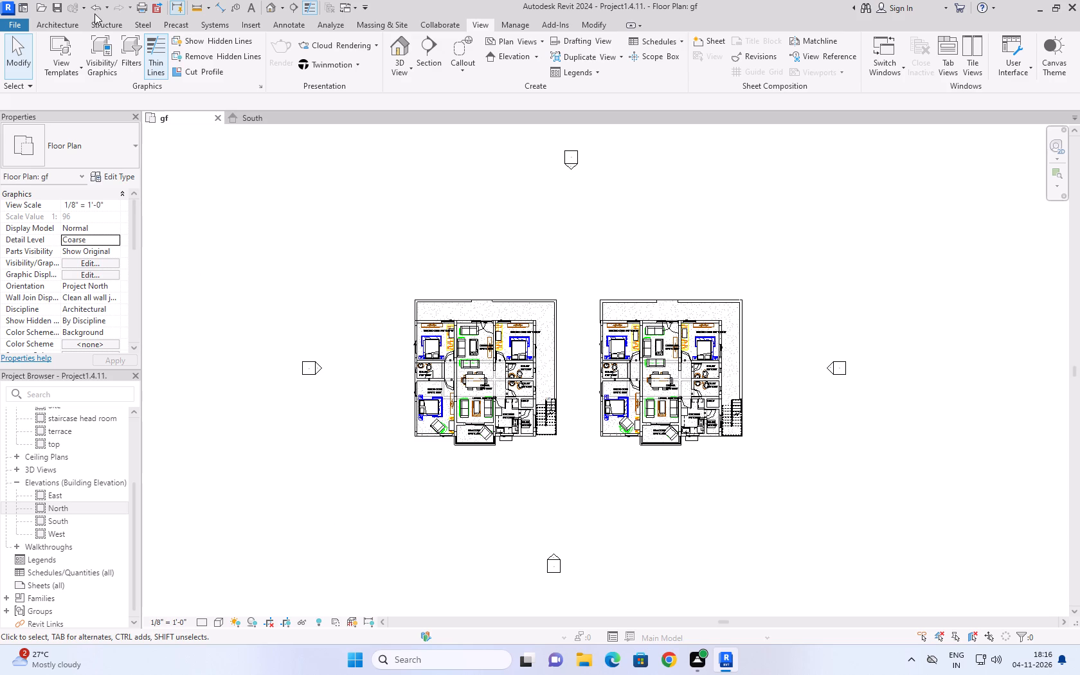
click(18, 51)
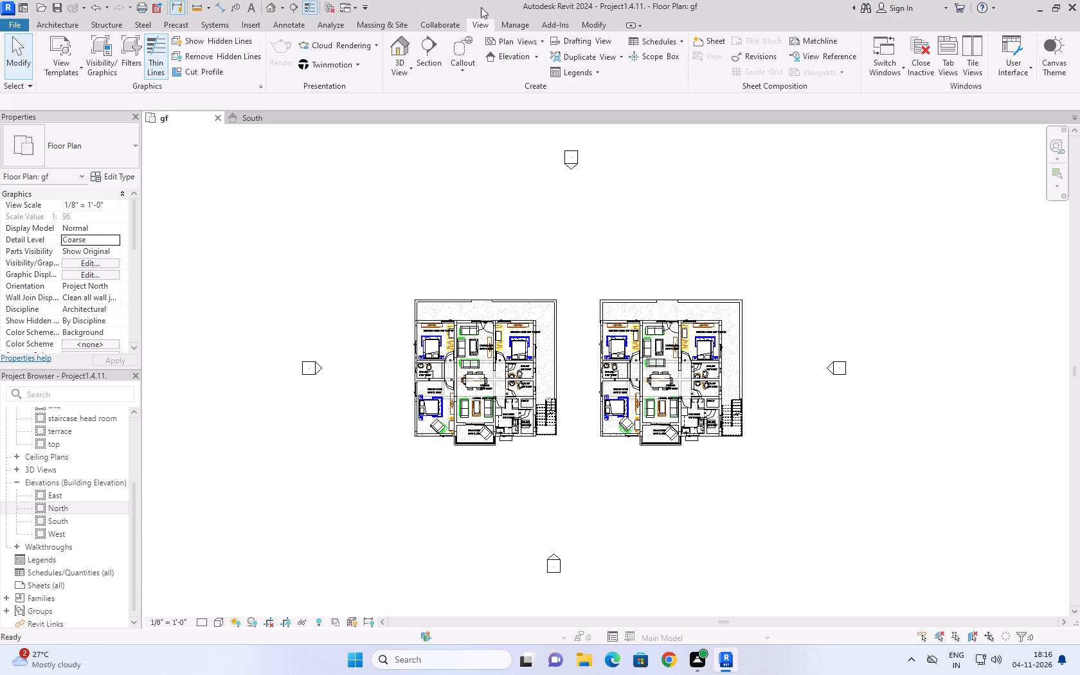
click(401, 82)
click(404, 76)
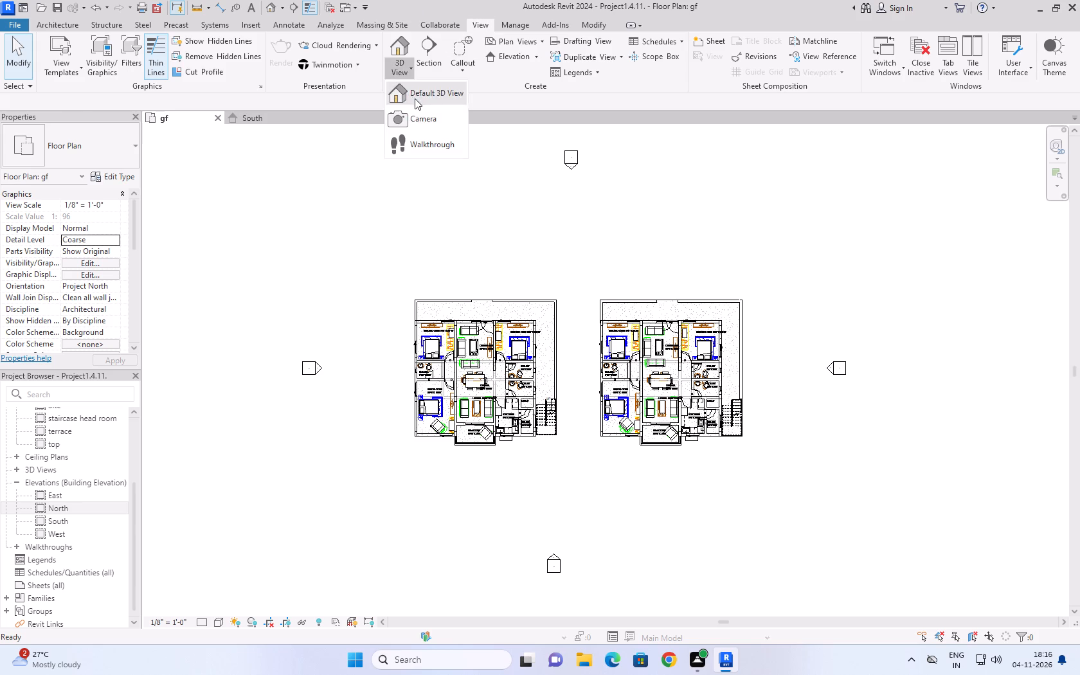
click(415, 115)
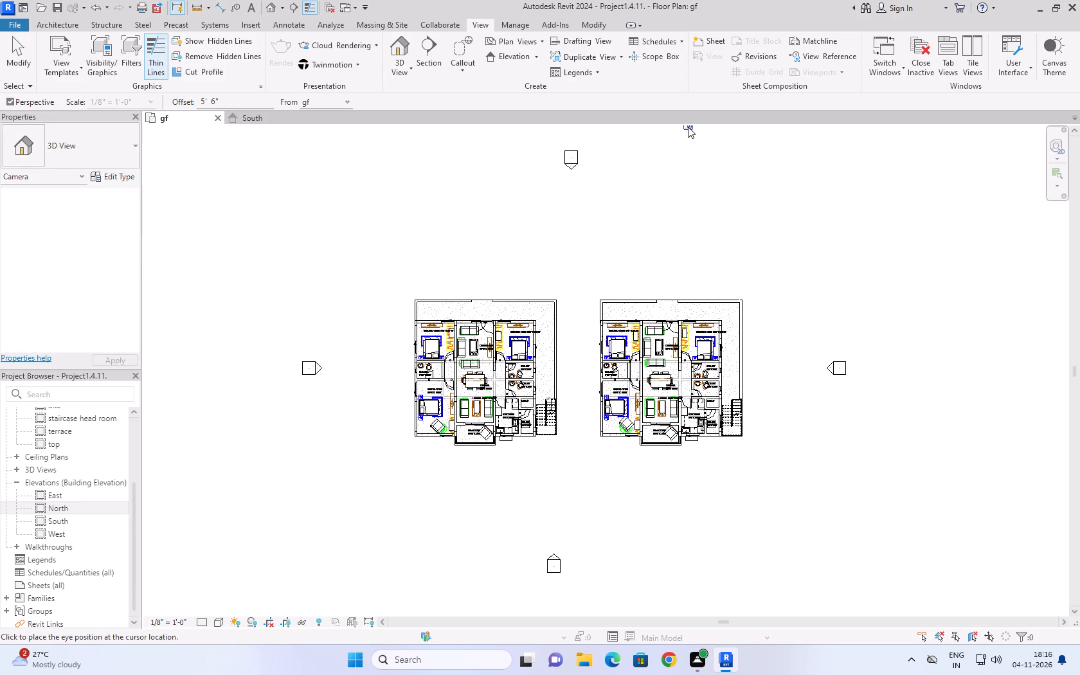
scroll(688, 127, down, 4)
middle_drag(688, 127, 639, 255)
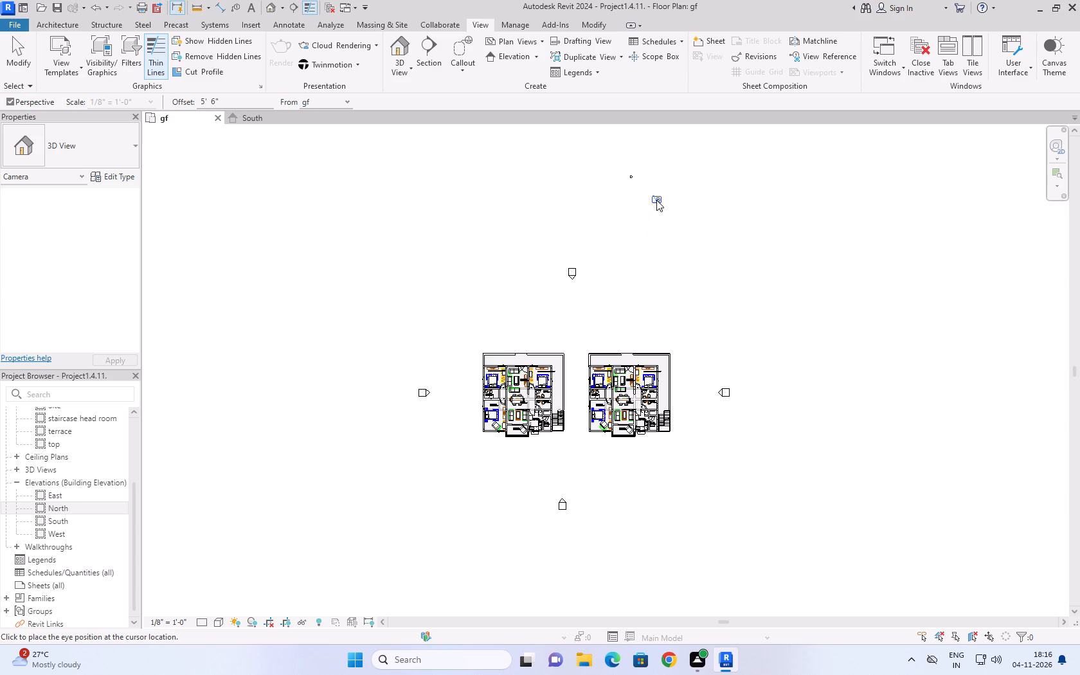
click(663, 186)
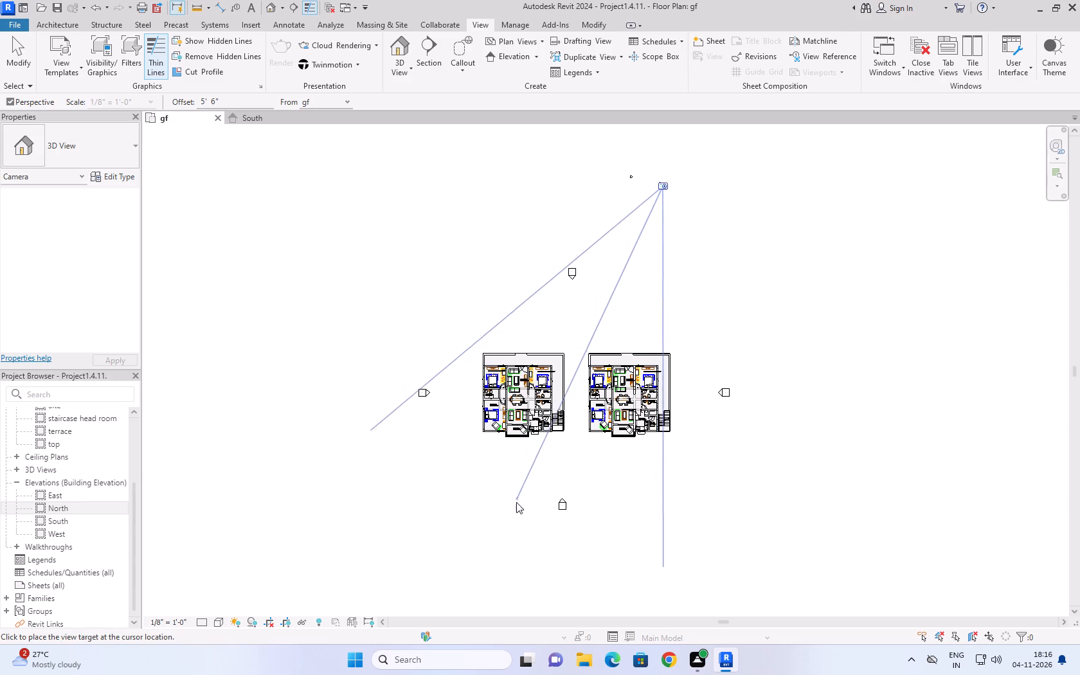
click(514, 539)
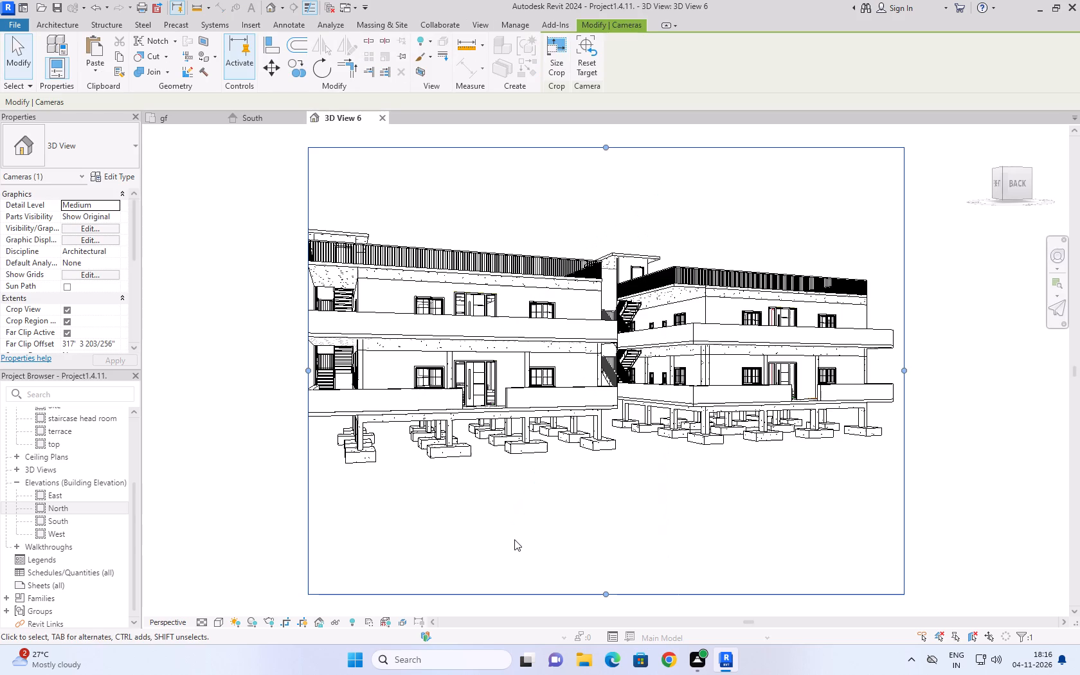
Widen the camera view's crop region and orbit to a higher rear viewpoint that frames both buildings.
right_drag(616, 516, 594, 533)
drag(903, 372, 942, 352)
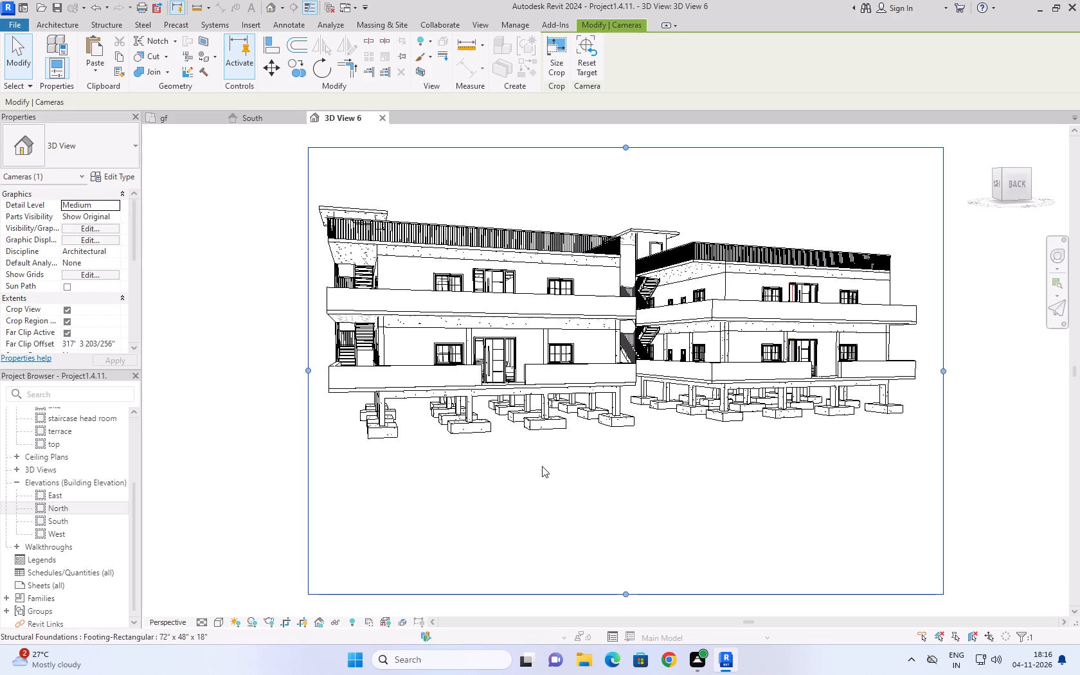
shift+right_drag(542, 466, 542, 519)
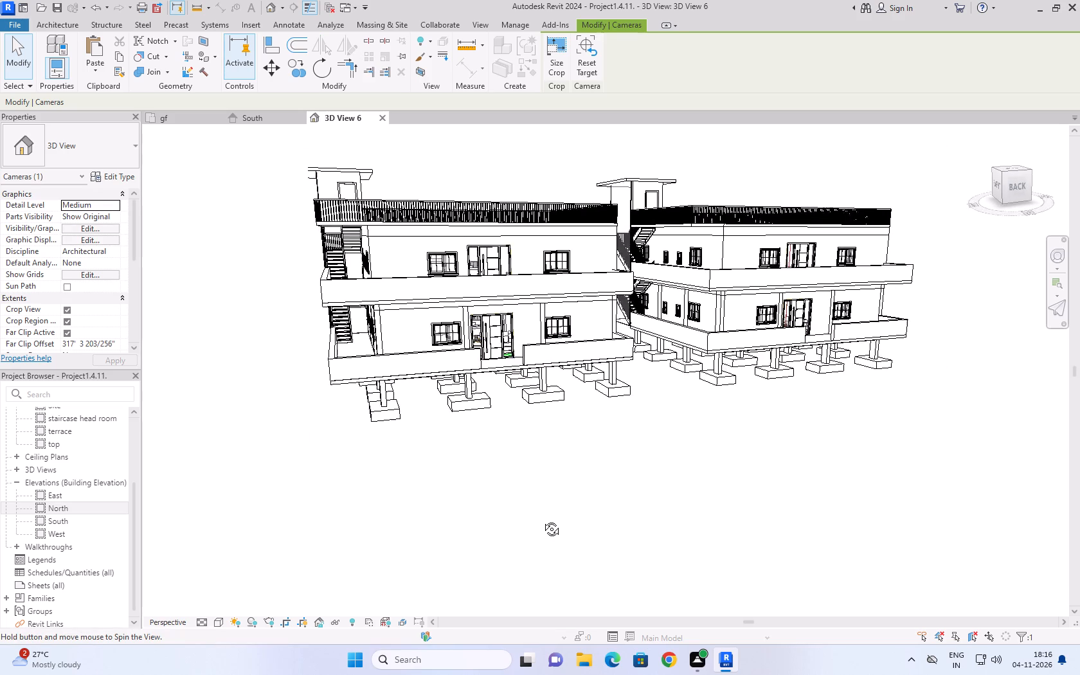
shift+right_drag(542, 519, 533, 524)
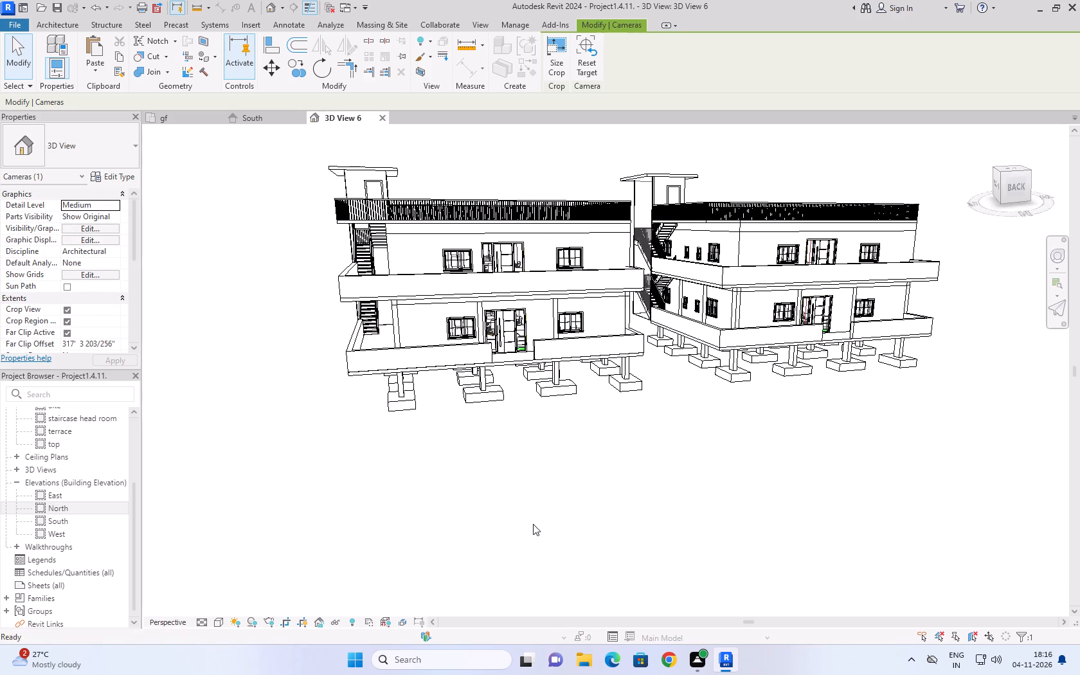
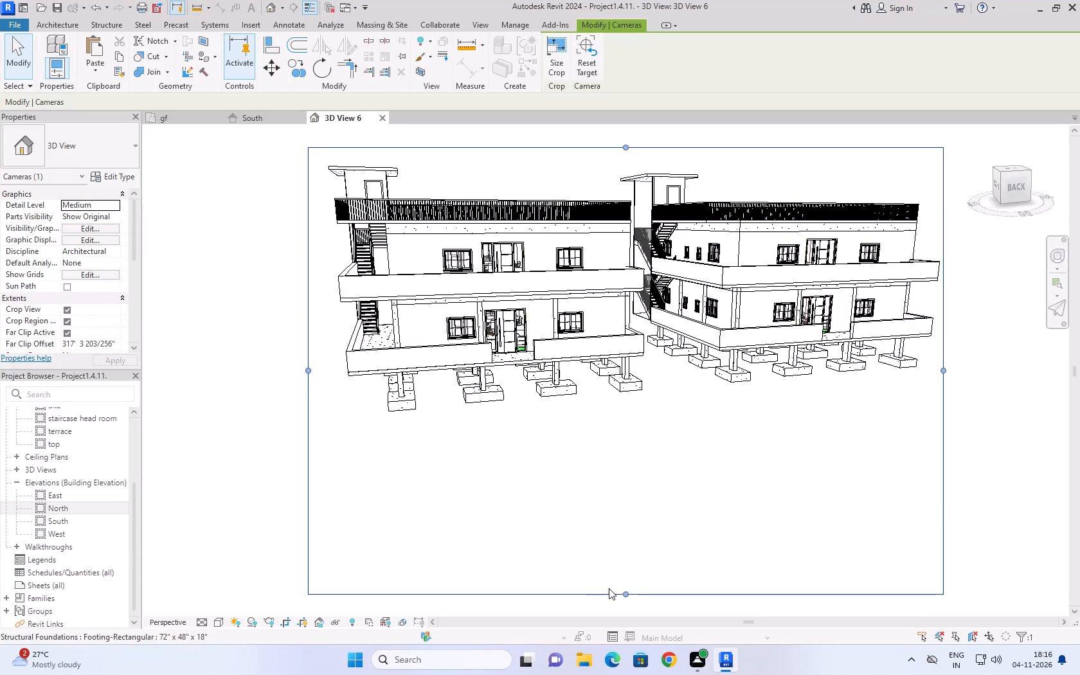
Reduce the empty space below the buildings in the camera view's crop region, raise its top edge, and adjust the viewpoint to frame both buildings.
drag(627, 595, 629, 525)
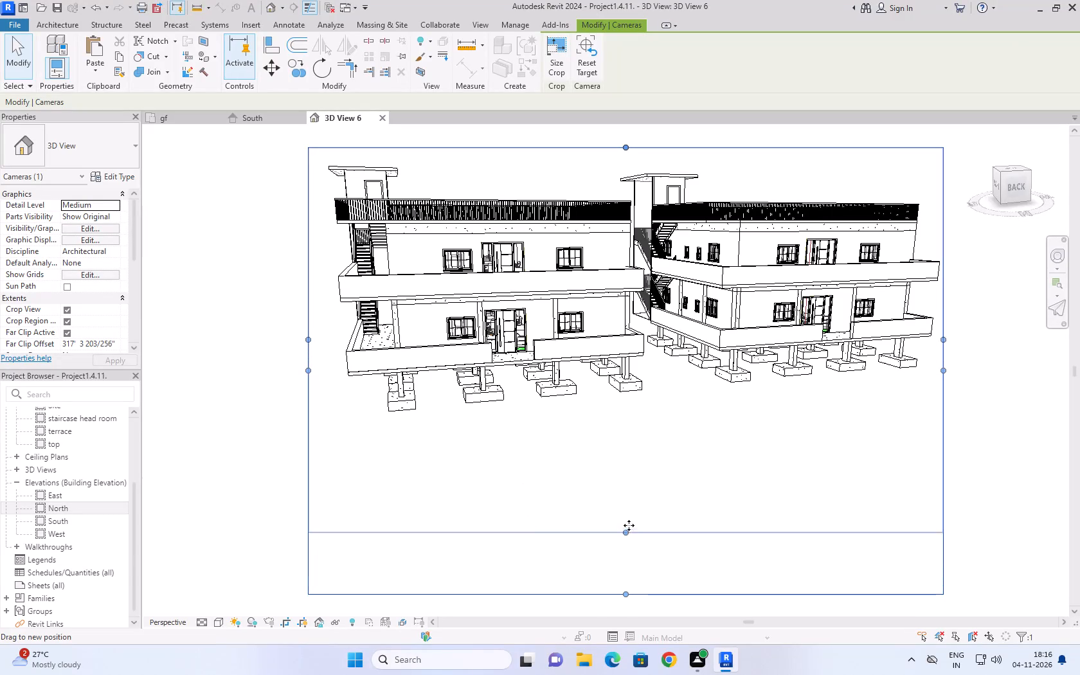
drag(629, 525, 629, 480)
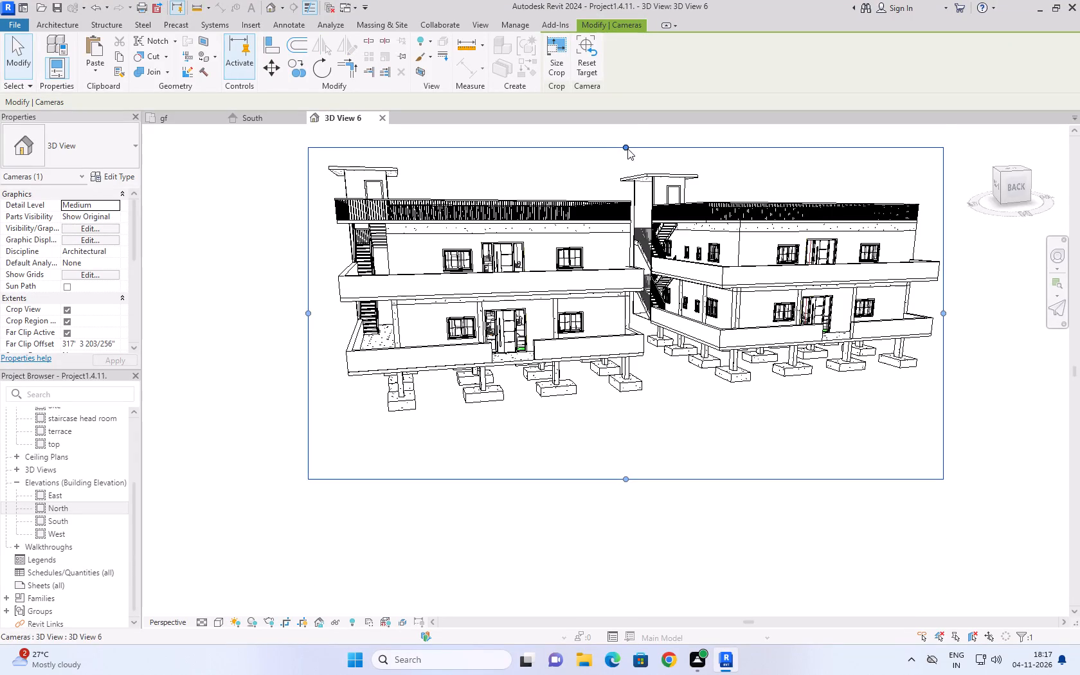
drag(627, 148, 619, 130)
right_drag(712, 152, 717, 156)
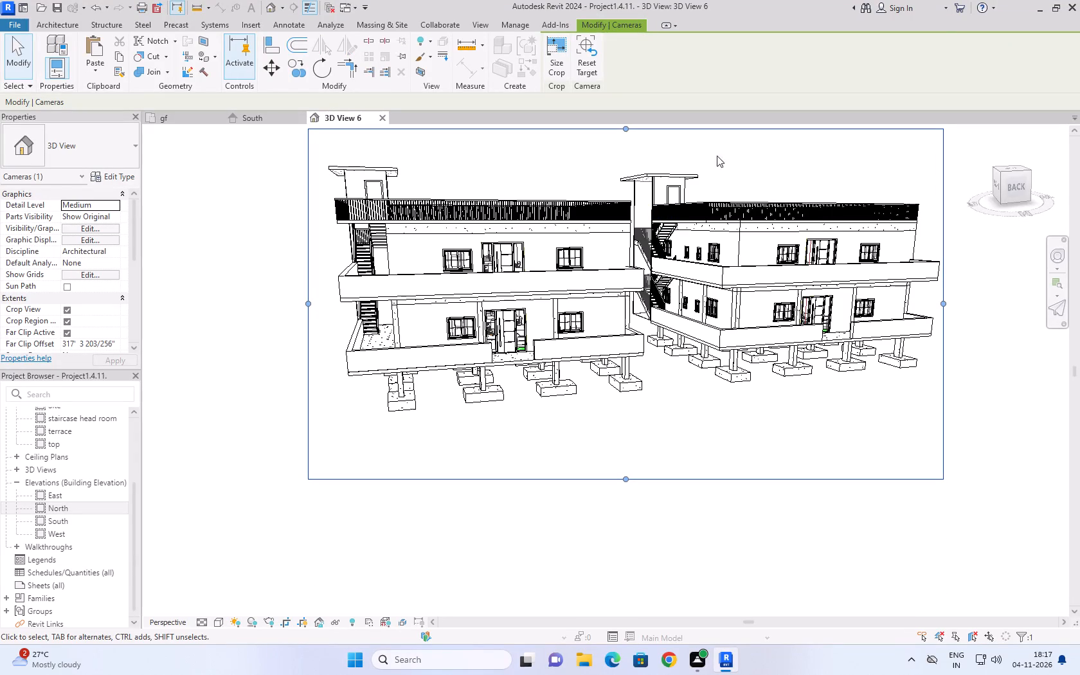
right_drag(717, 156, 719, 161)
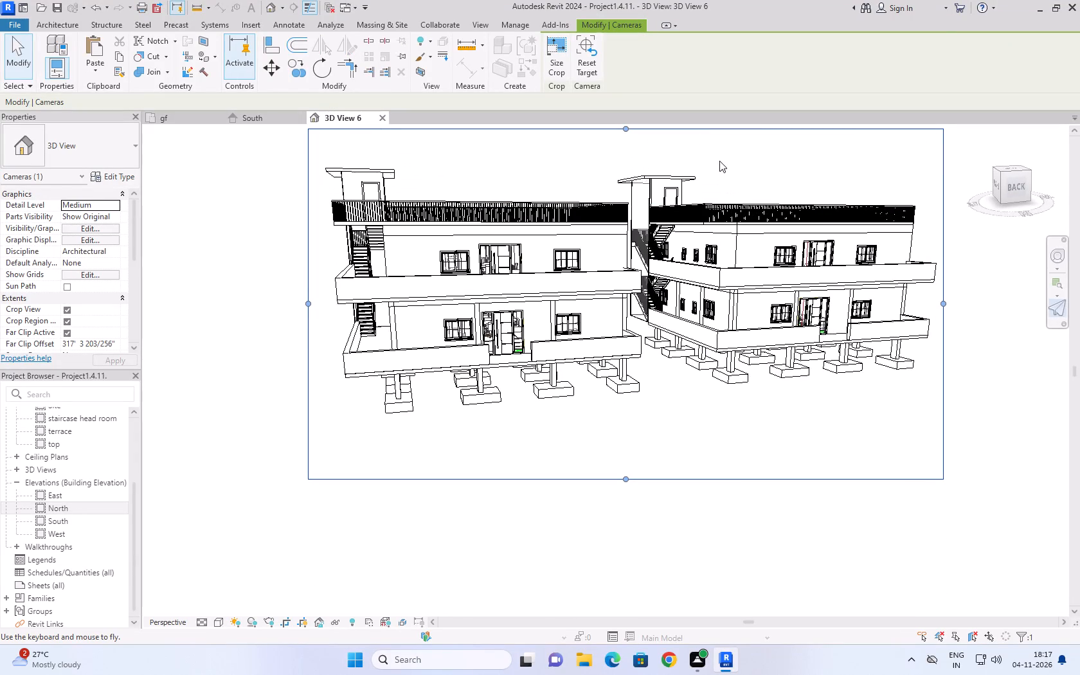
right_drag(289, 166, 285, 166)
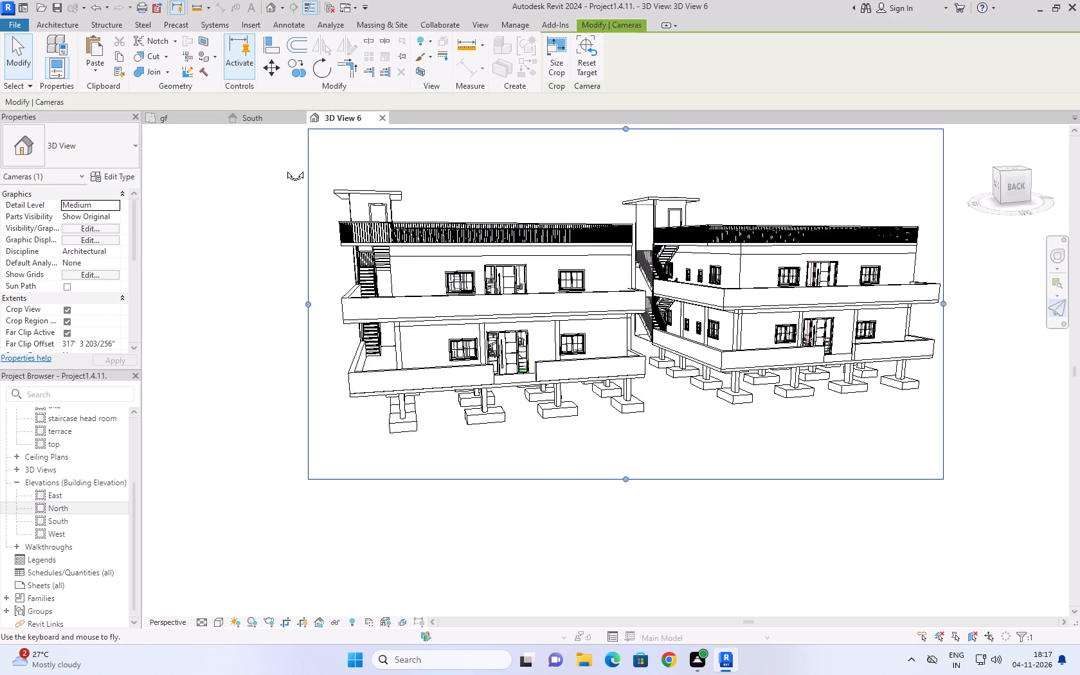
right_drag(285, 166, 285, 154)
middle_drag(285, 154, 268, 225)
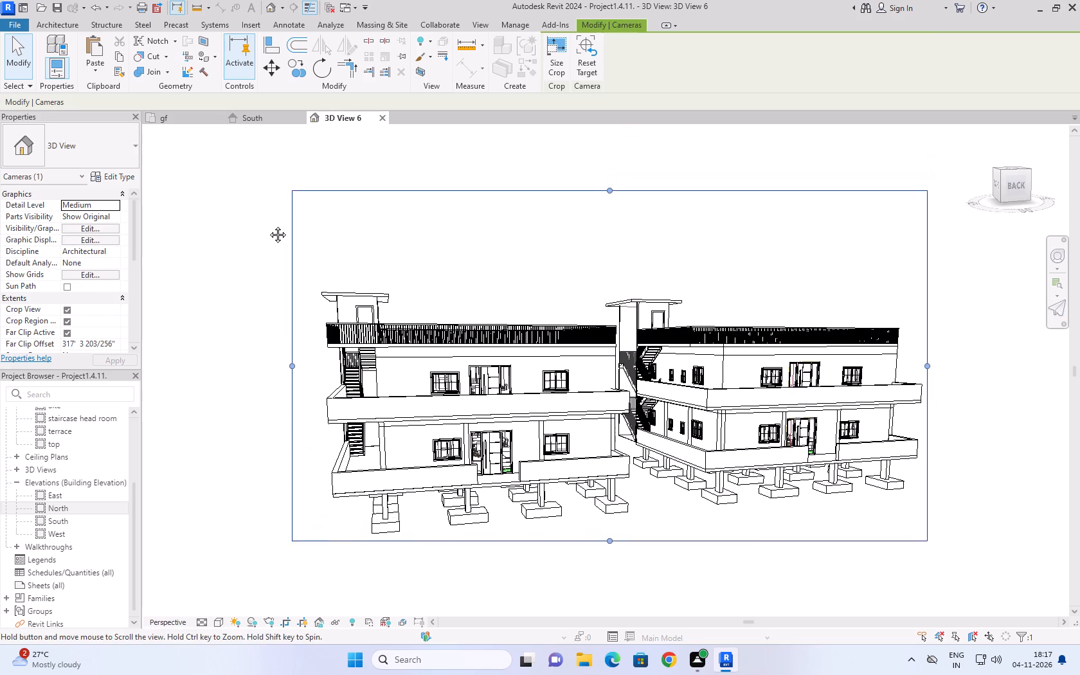
middle_drag(268, 225, 267, 228)
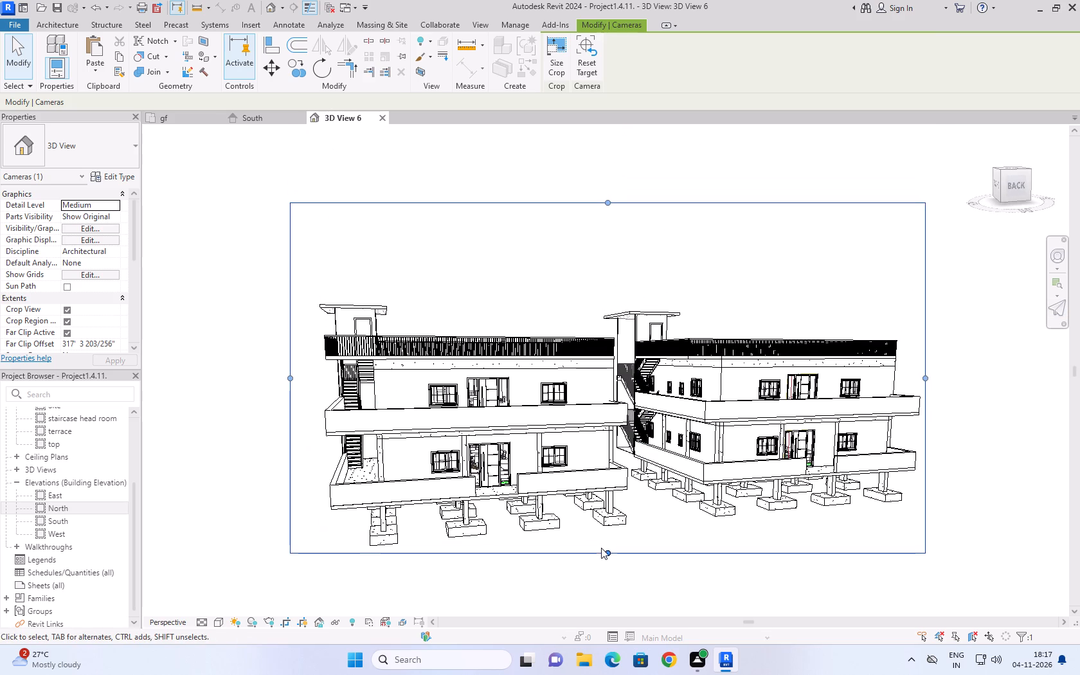
drag(606, 553, 606, 573)
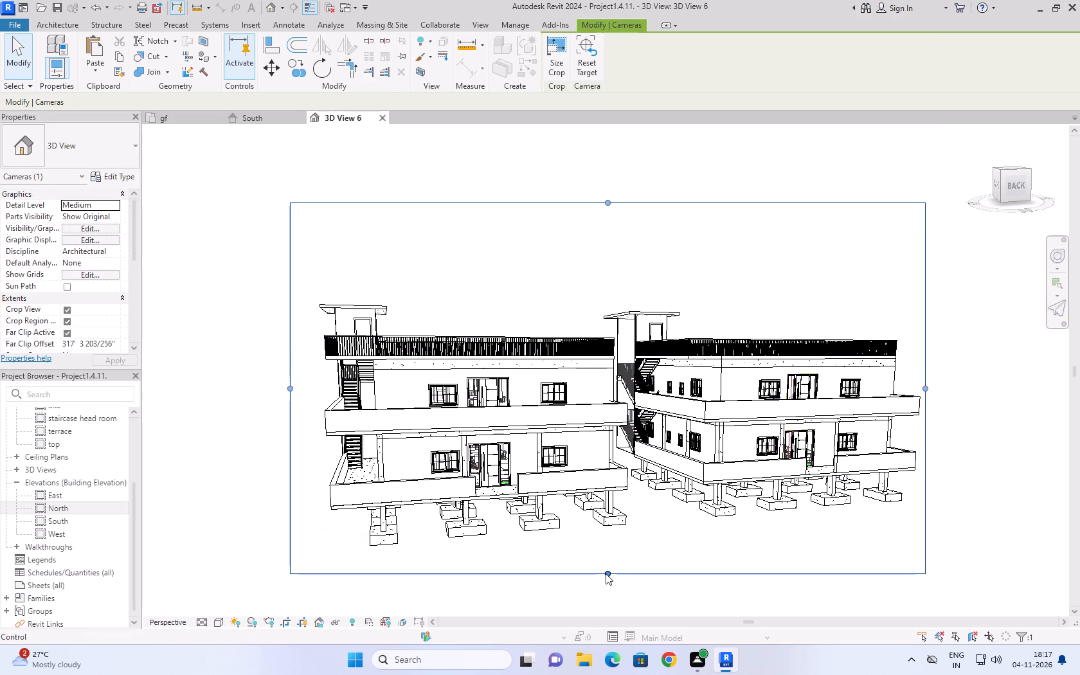
right_drag(728, 285, 720, 301)
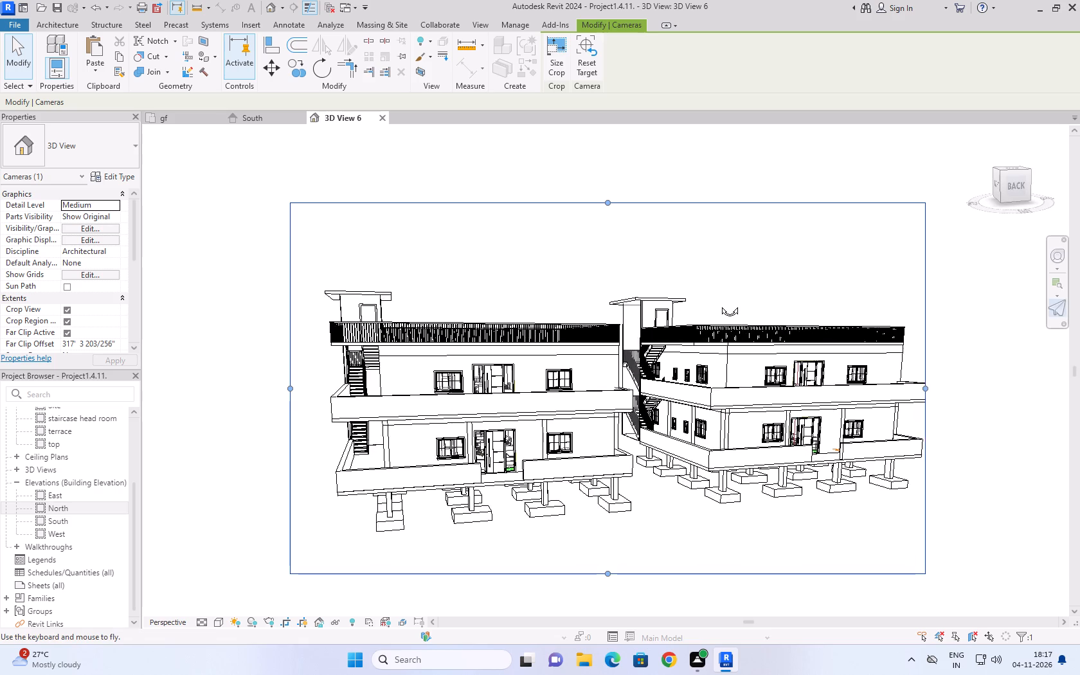
right_drag(720, 301, 726, 307)
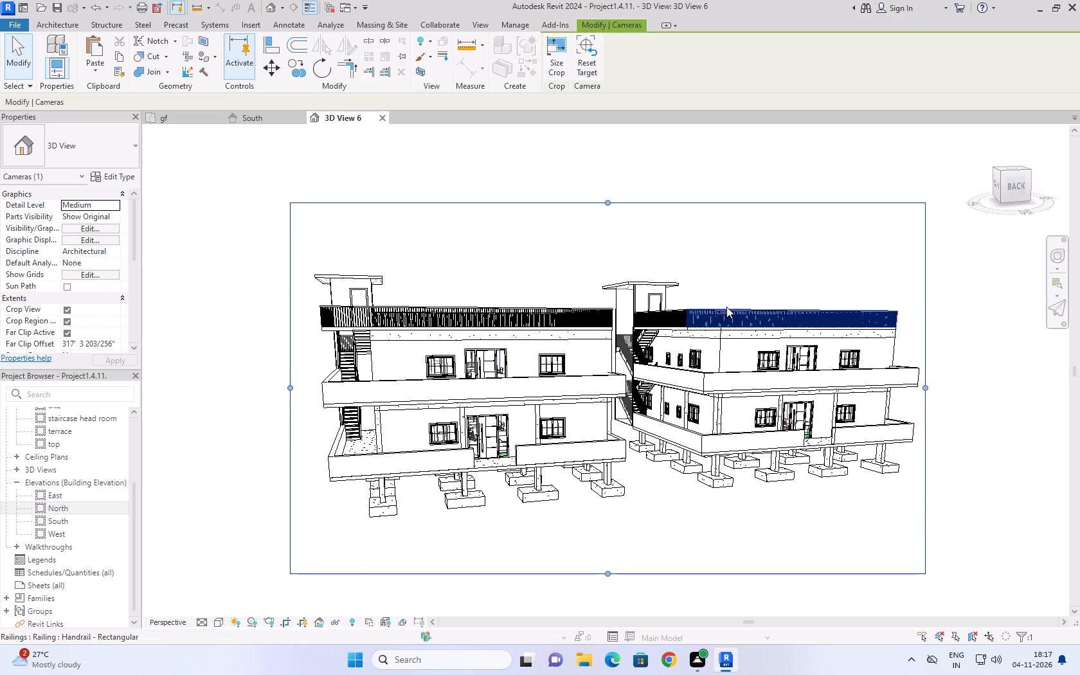
Render the rear camera view at High quality and Printer resolution 150 DPI with Exterior: Sun only lighting and a Sky: Few Clouds background.
text(RR)
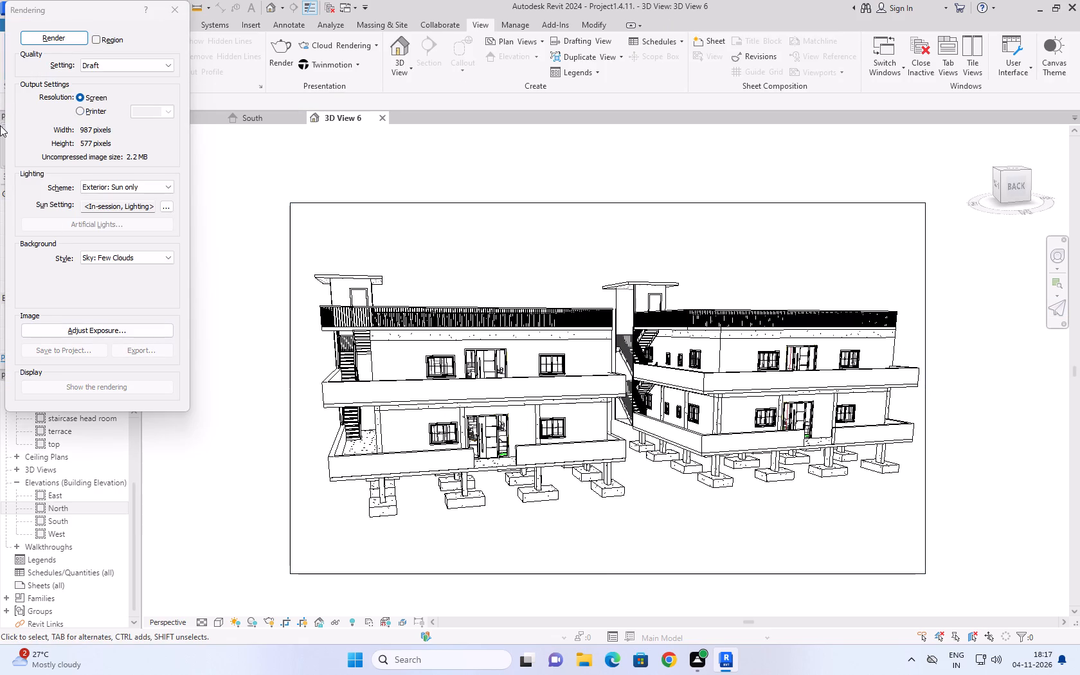
click(80, 107)
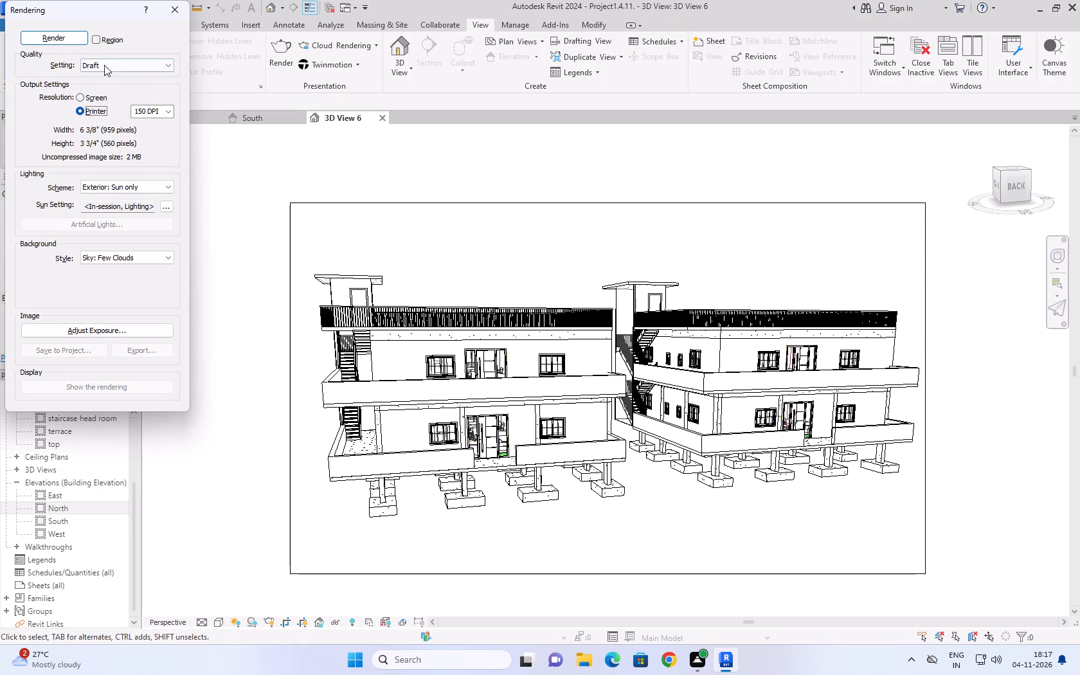
click(99, 63)
click(100, 89)
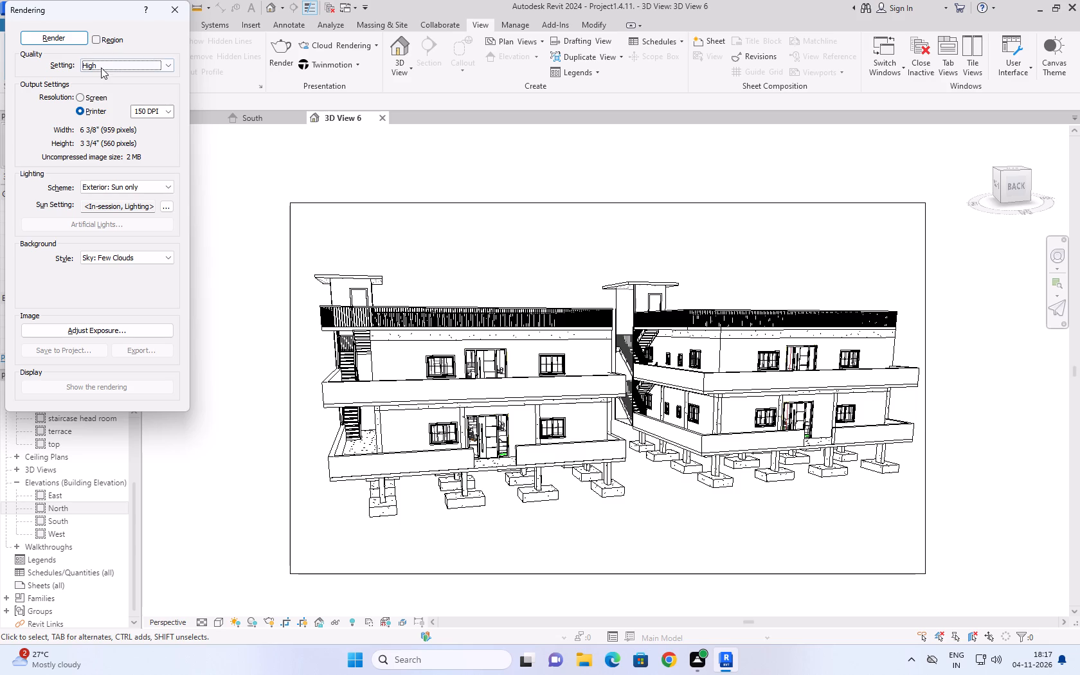
click(101, 67)
click(96, 91)
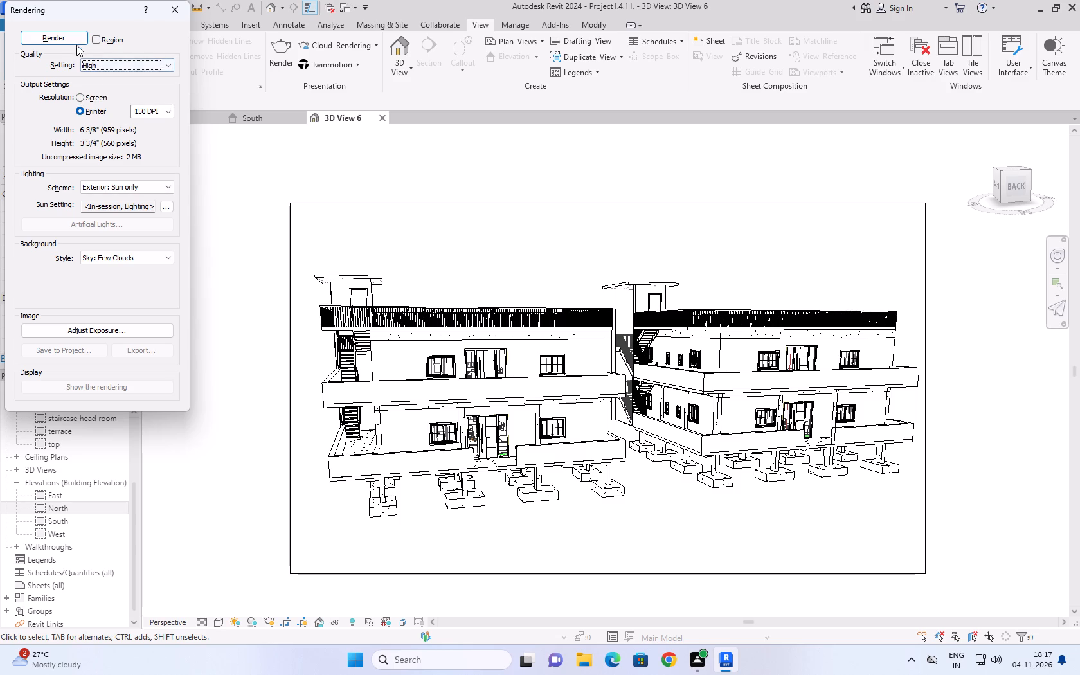
click(75, 41)
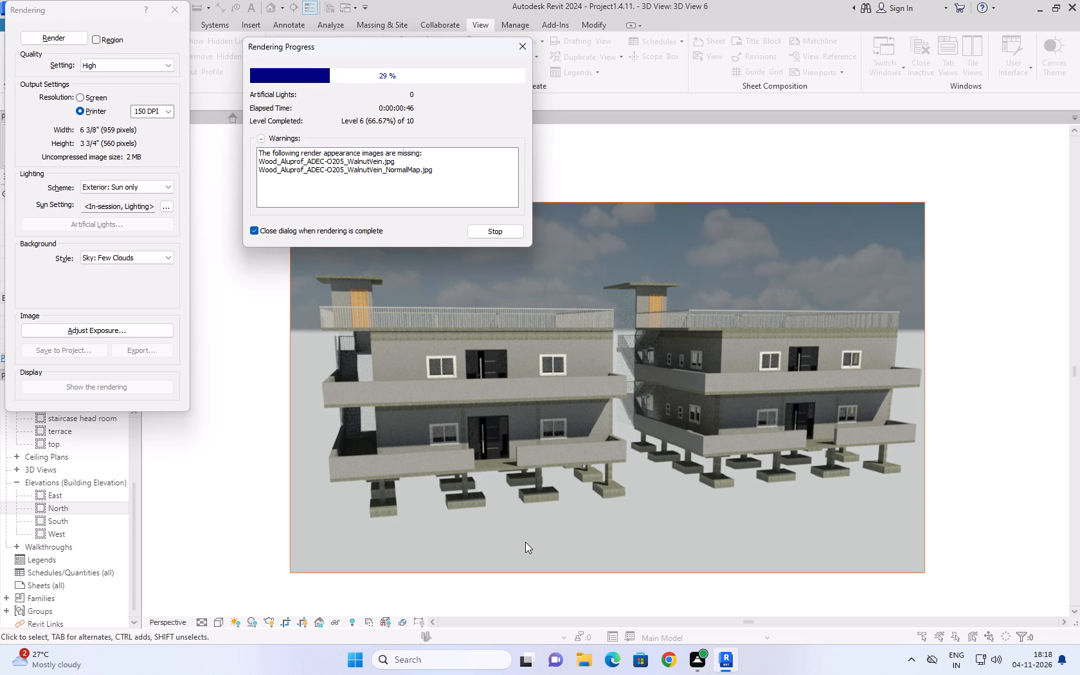
drag(413, 42, 425, 99)
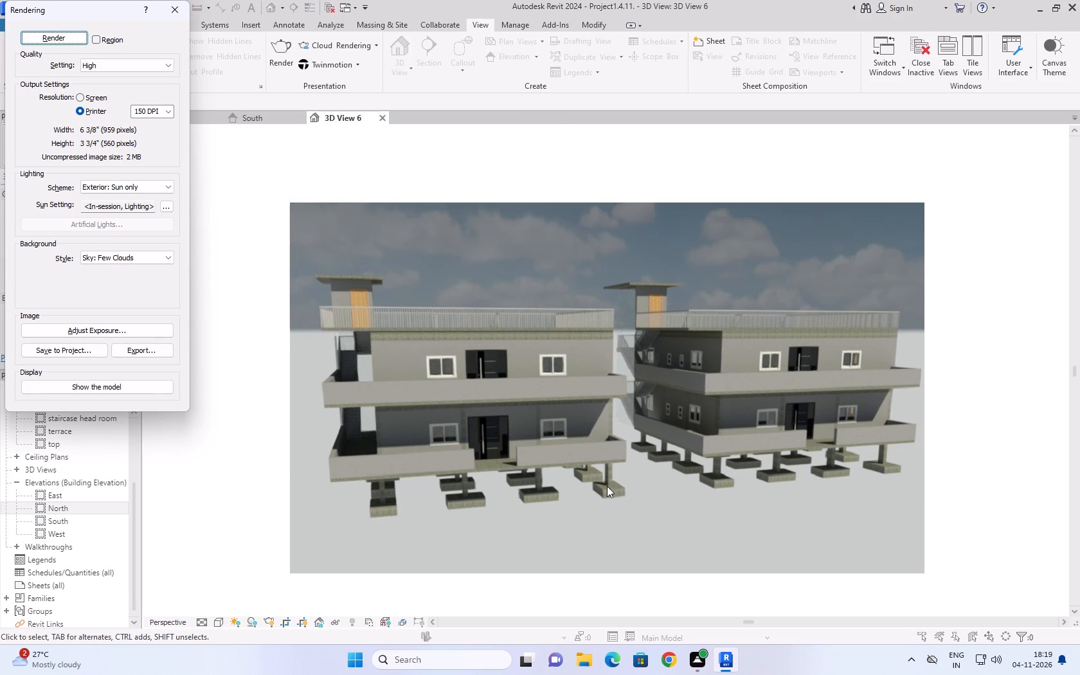
Dismiss the rendering settings and close the rendered camera view.
click(167, 13)
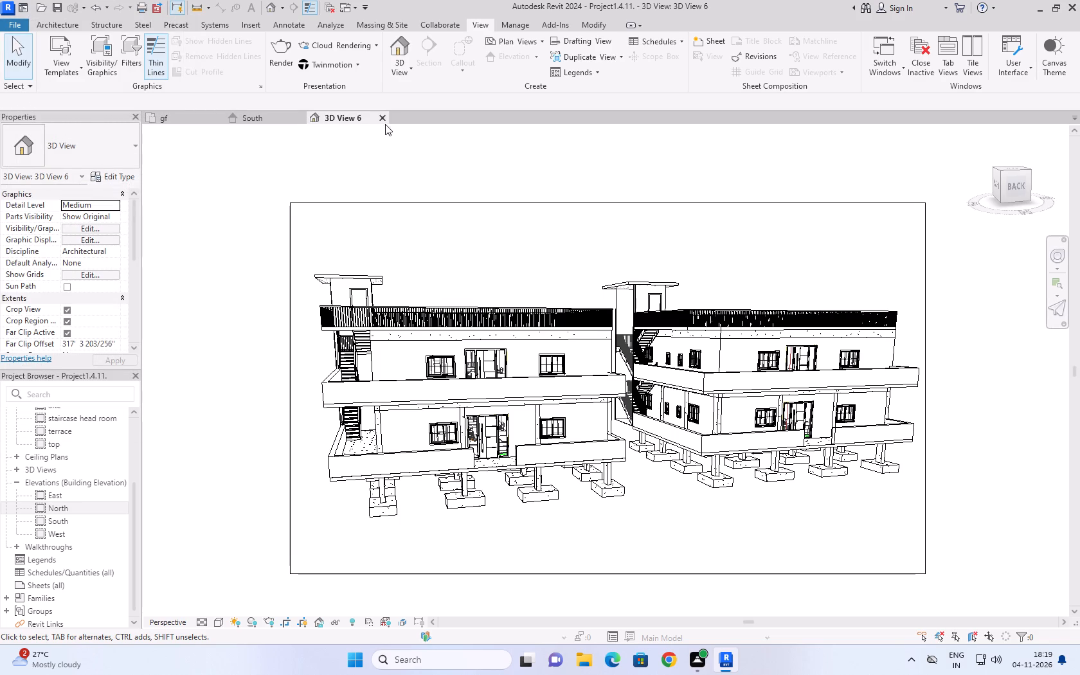
click(384, 120)
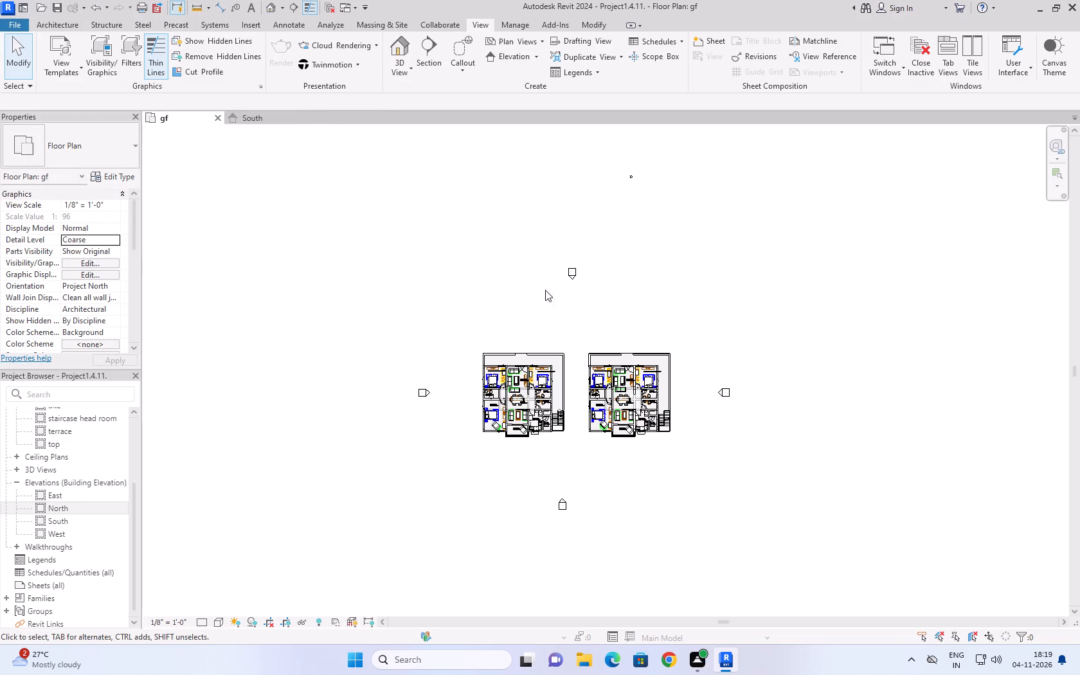
Delete the stray Sink-Round-2D fixture north of the buildings in the gf floor plan.
drag(593, 151, 669, 226)
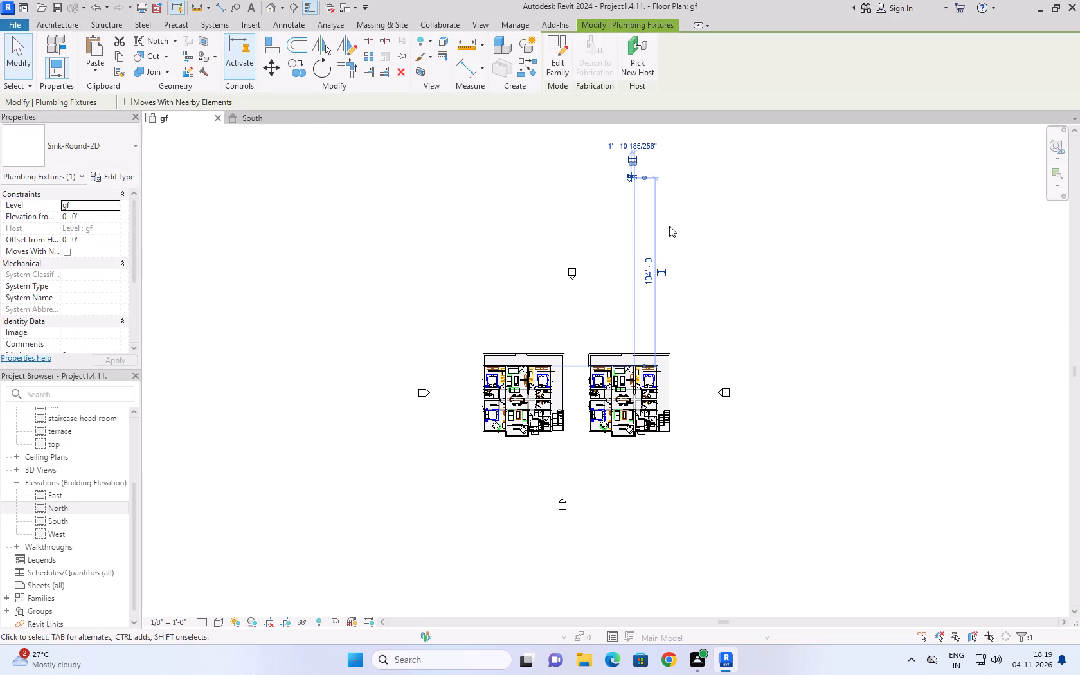
key(Delete)
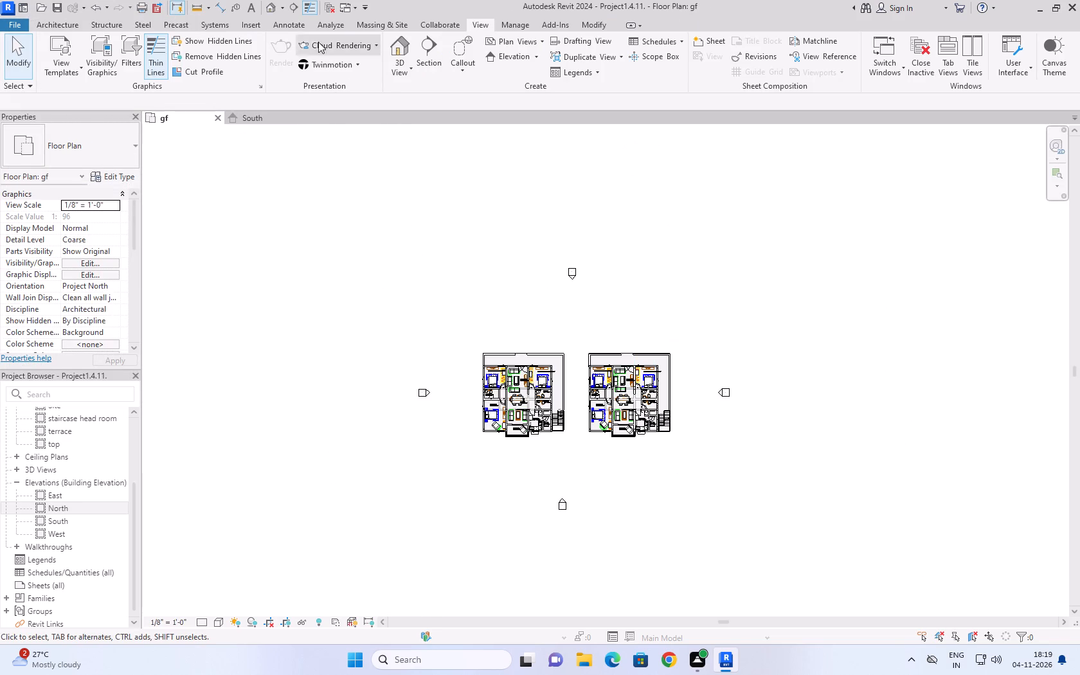
Create a perspective camera view in the gf floor plan from far northeast of the buildings, targeting a point southwest beyond the western building.
click(413, 64)
click(414, 116)
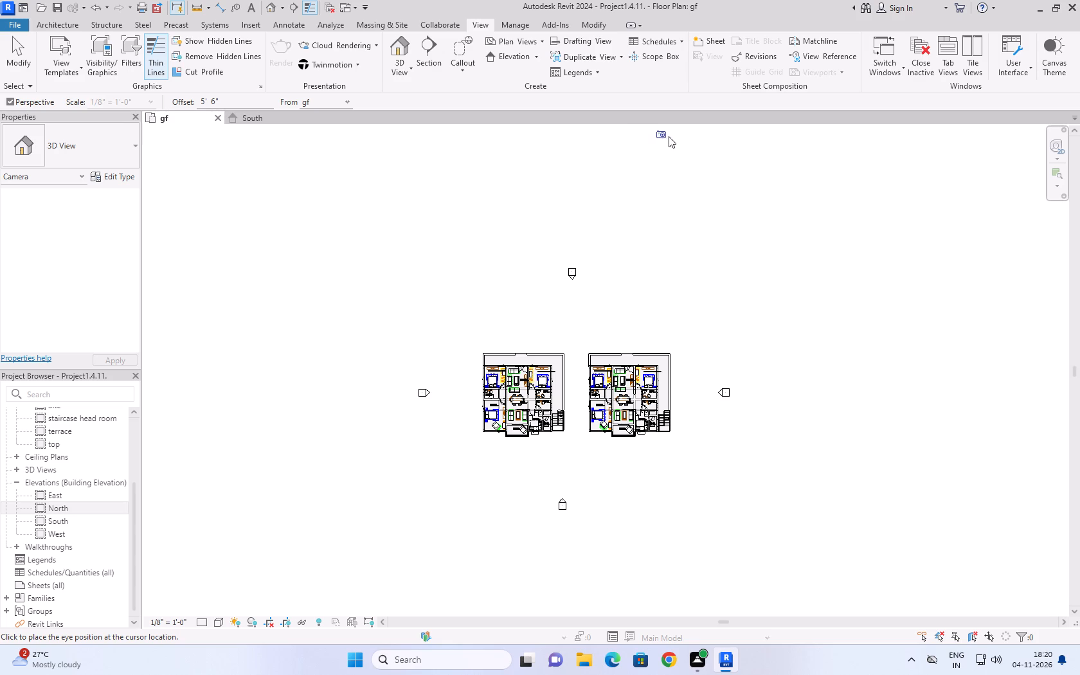
click(732, 136)
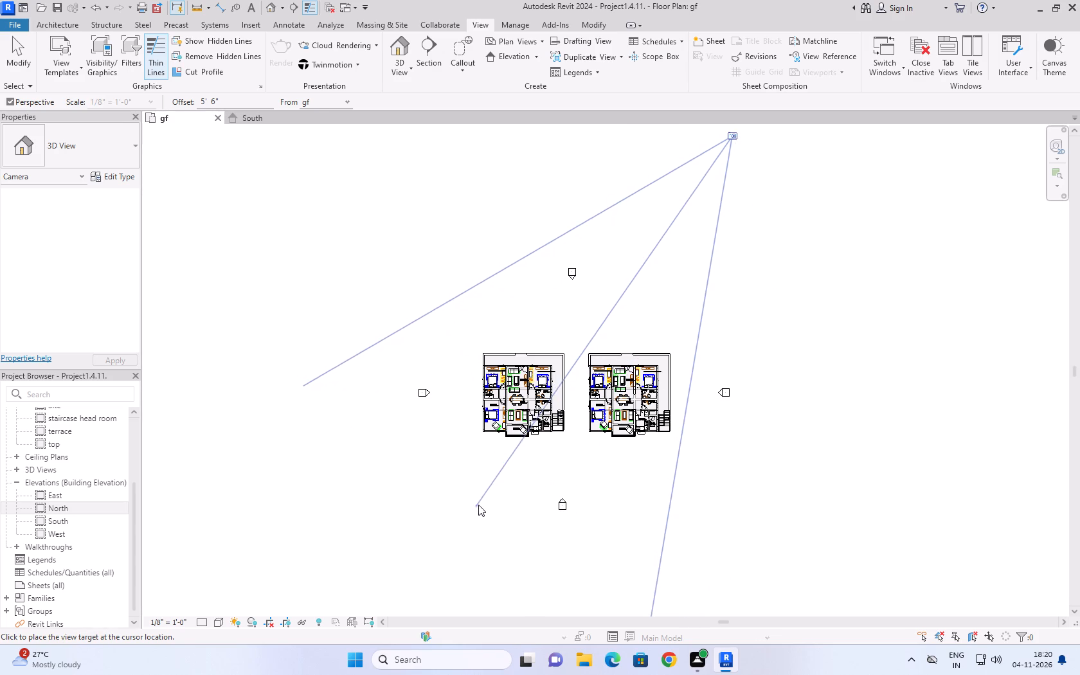
click(502, 500)
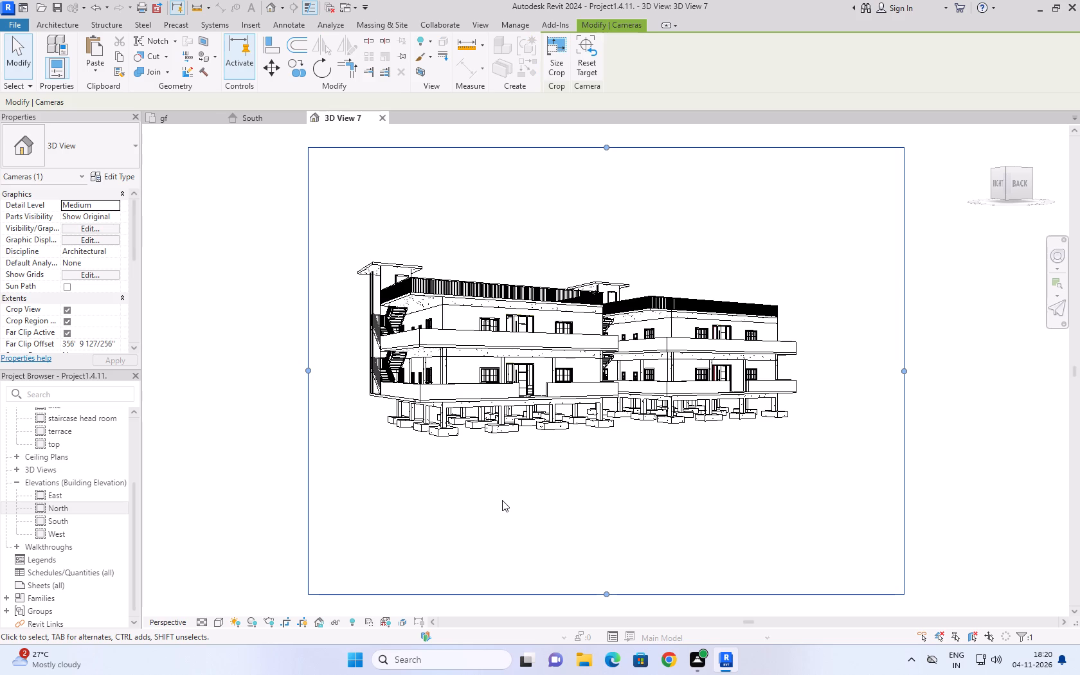
Orbit the new camera view to a higher rear viewpoint showing both terraces, and frame the two buildings closely.
shift+right_drag(523, 481, 505, 561)
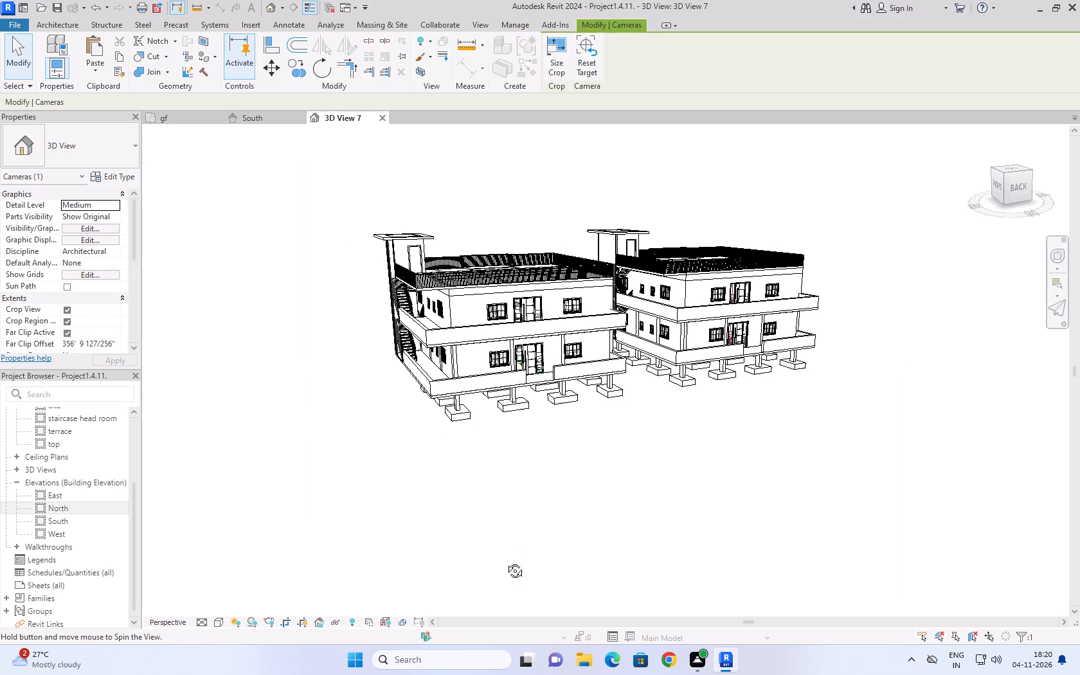
shift+right_drag(505, 561, 471, 579)
scroll(600, 470, up, 2)
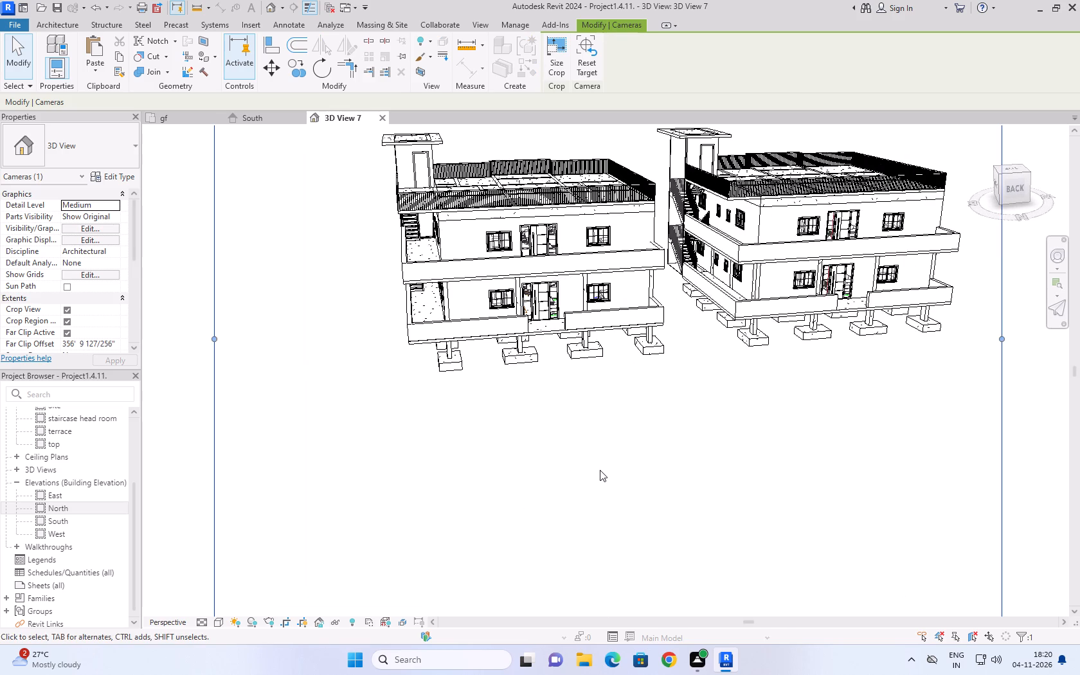
middle_drag(600, 470, 551, 577)
scroll(551, 577, up, 1)
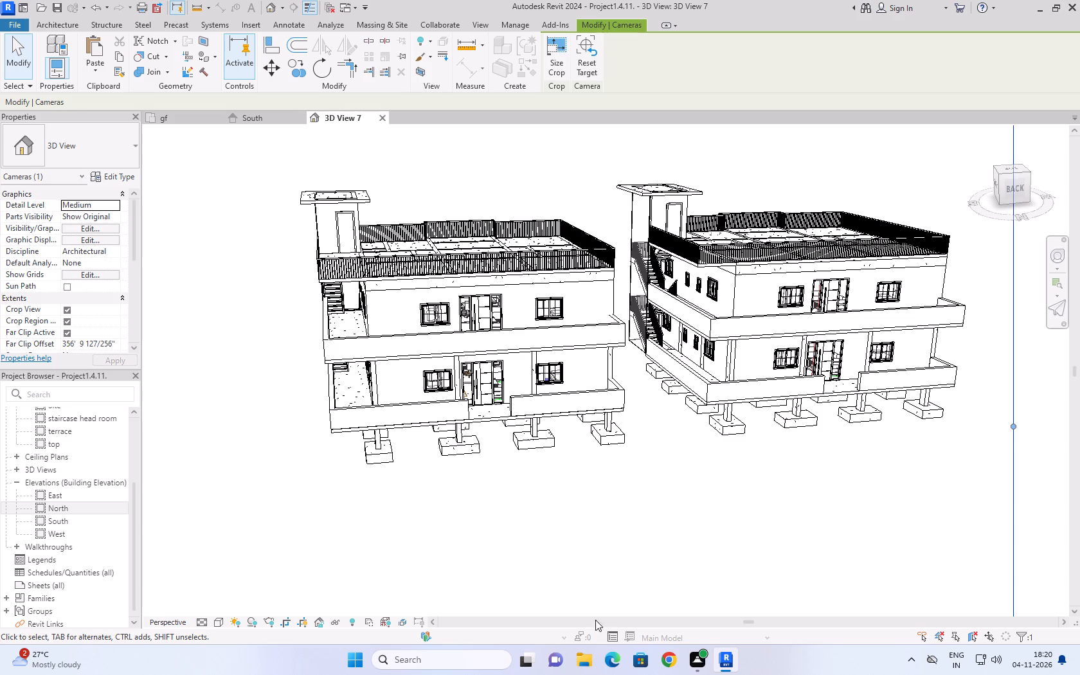
Start rendering the new camera view at Medium quality, Printer 300 DPI, with Exterior: Sun and Artificial lighting and a Sky: Very Cloudy background.
text(RR)
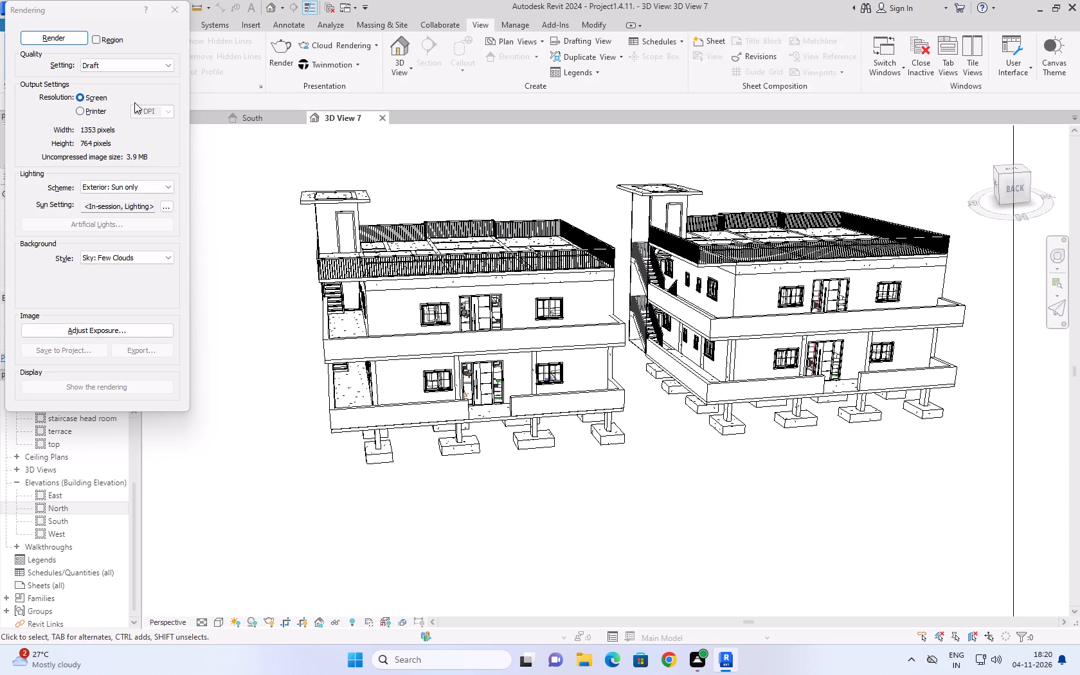
click(115, 65)
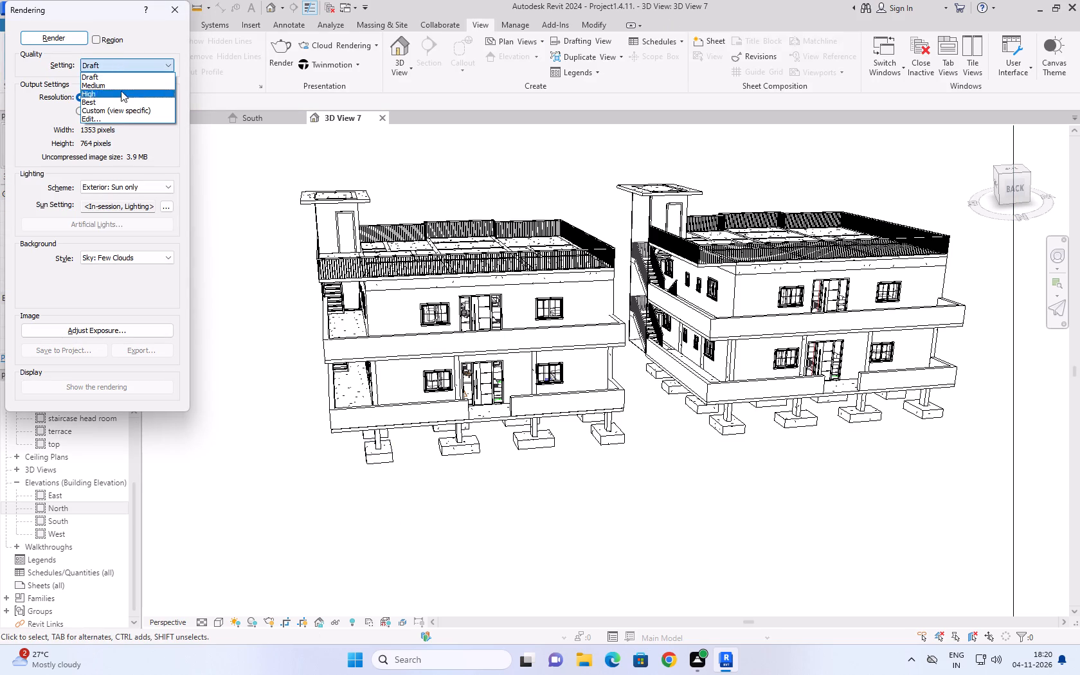
click(105, 87)
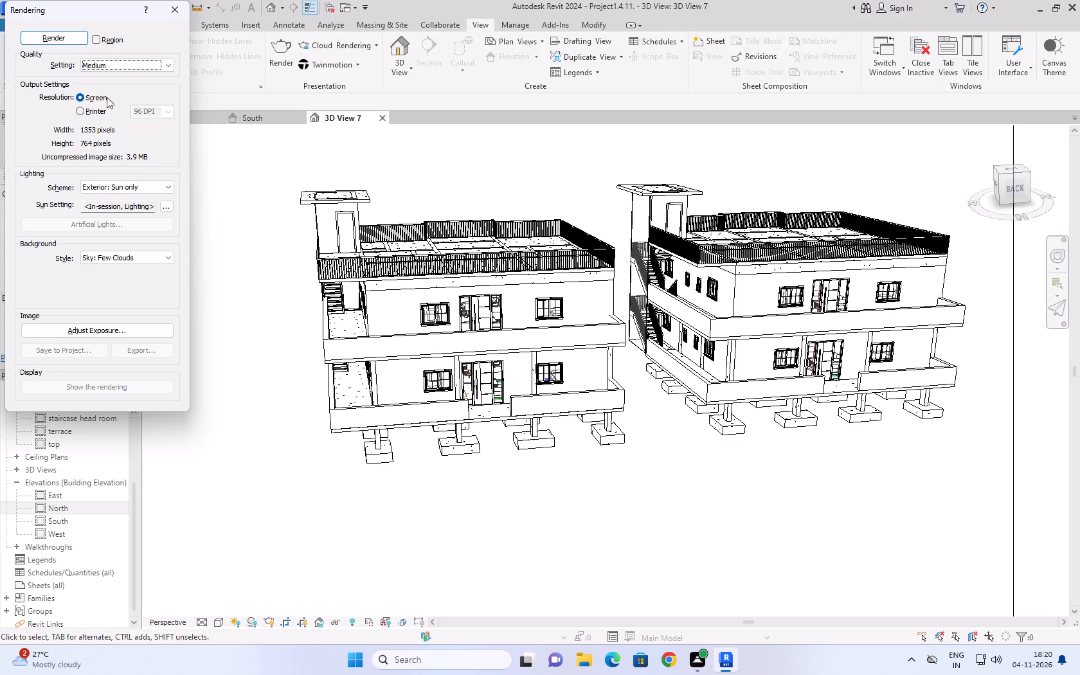
click(98, 110)
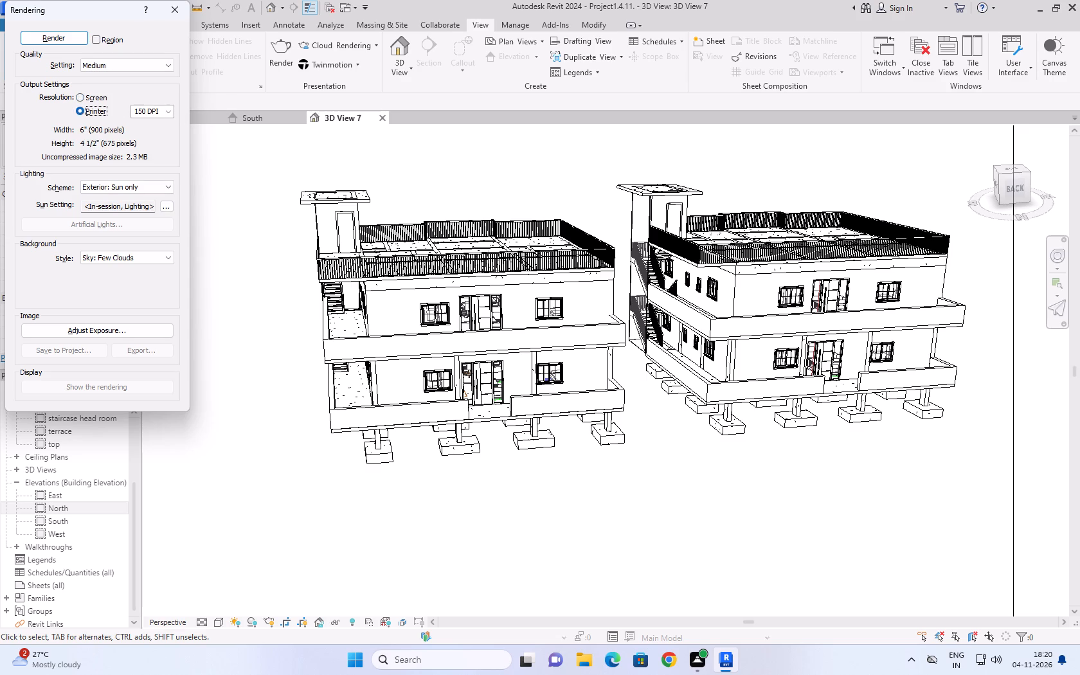
click(165, 113)
click(157, 137)
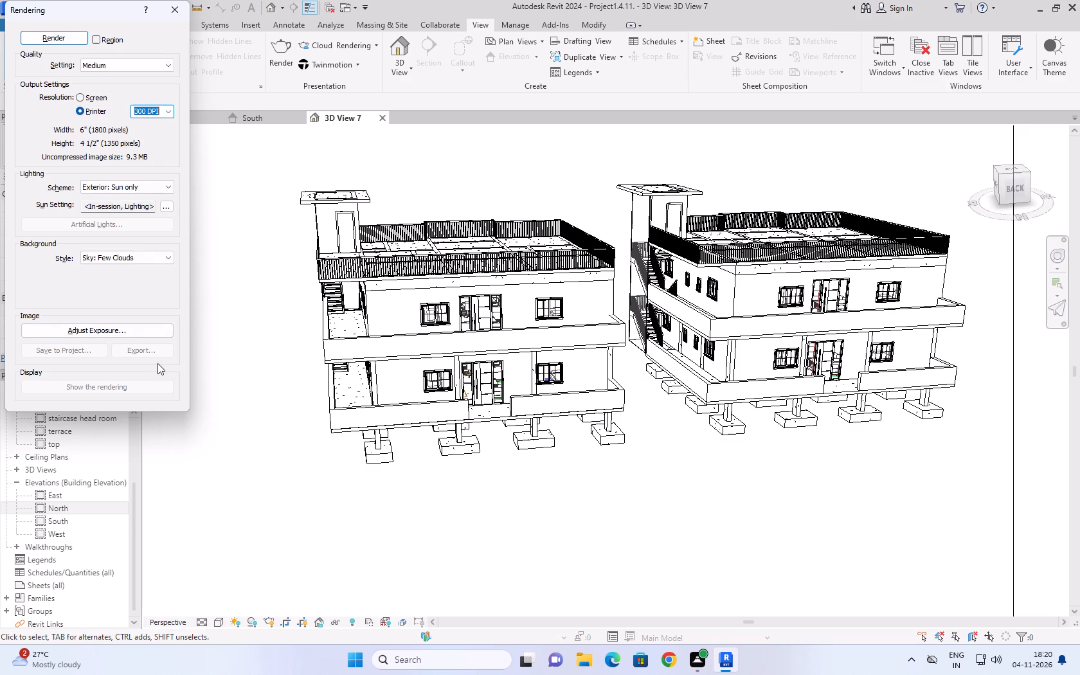
click(141, 255)
click(125, 300)
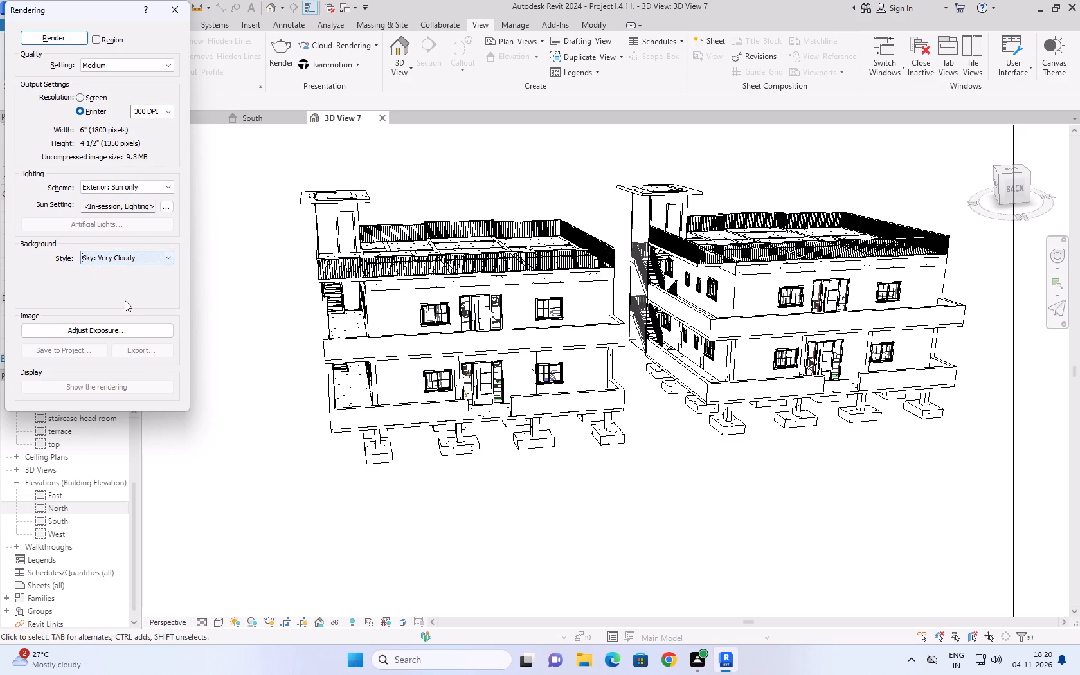
click(132, 185)
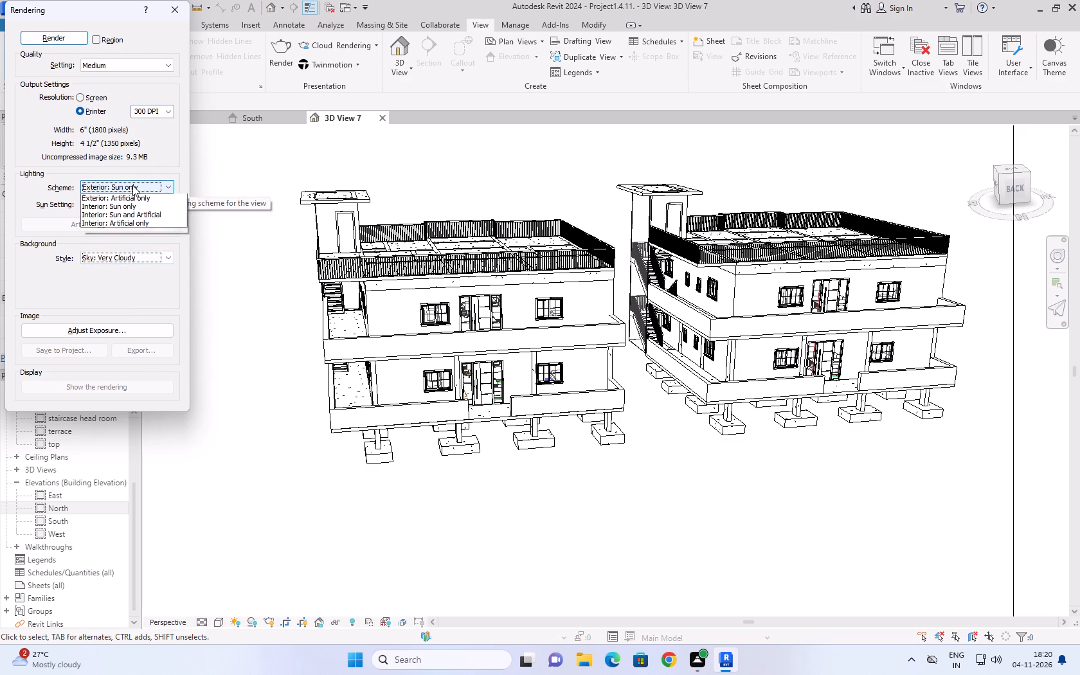
click(140, 208)
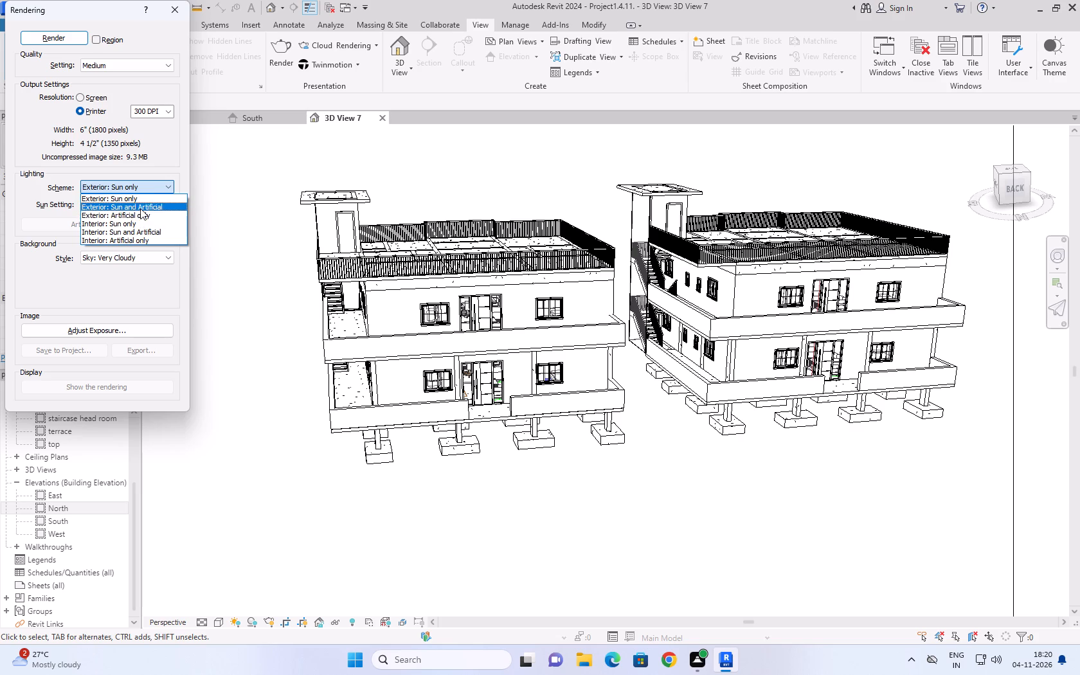
click(40, 37)
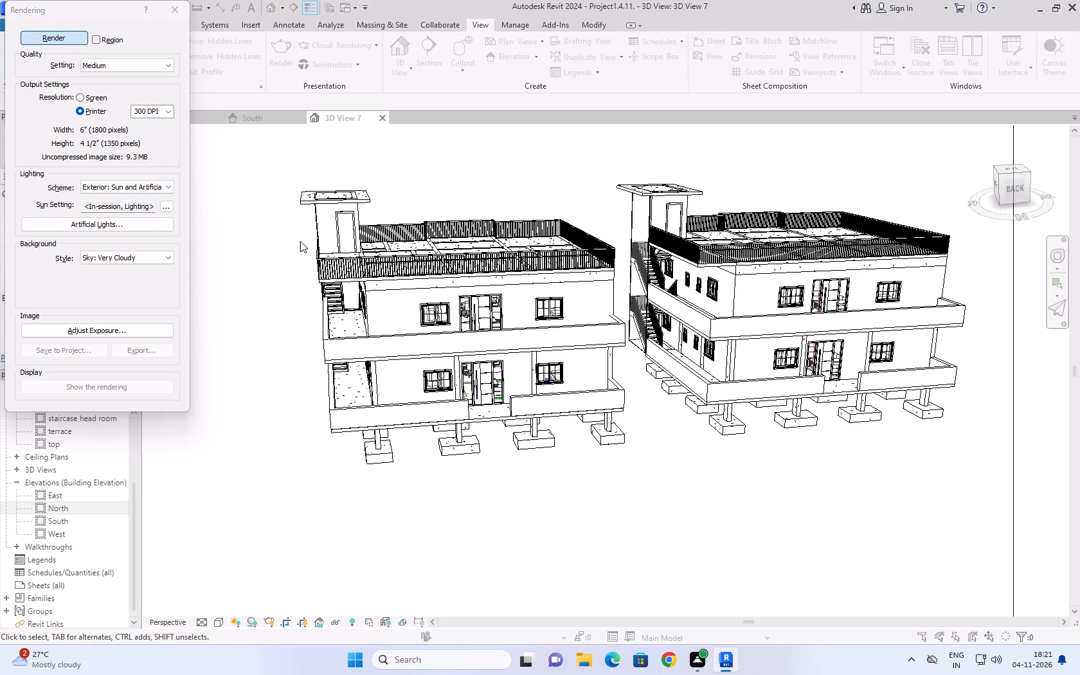
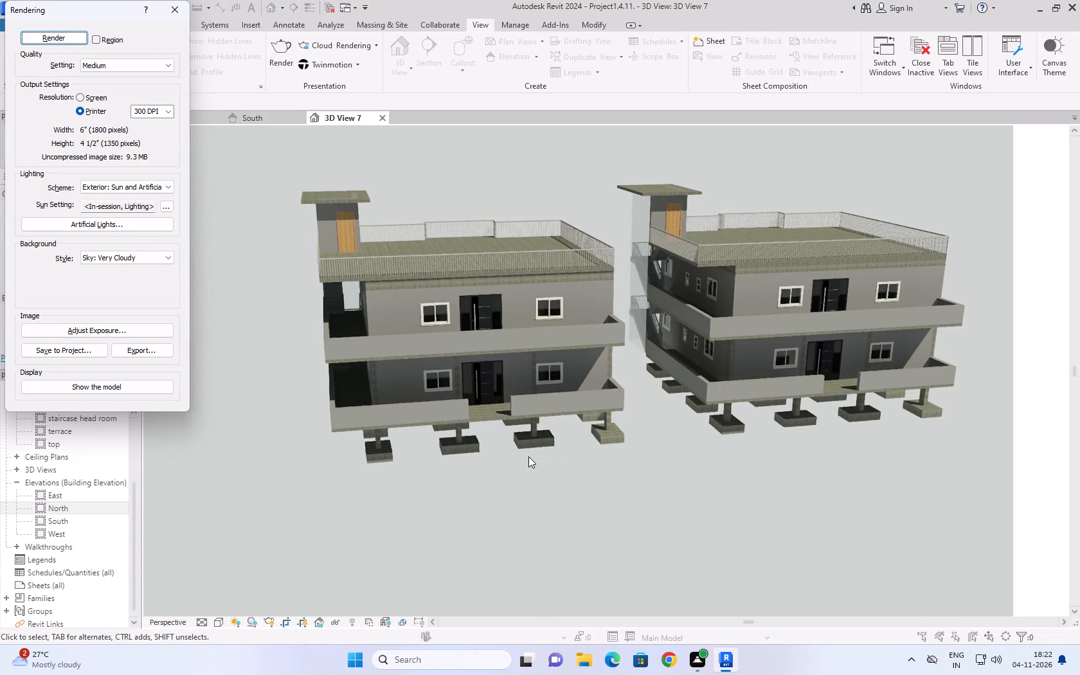
Export the finished rendering to the Desktop as a JPEG named 3D View 7.
click(145, 356)
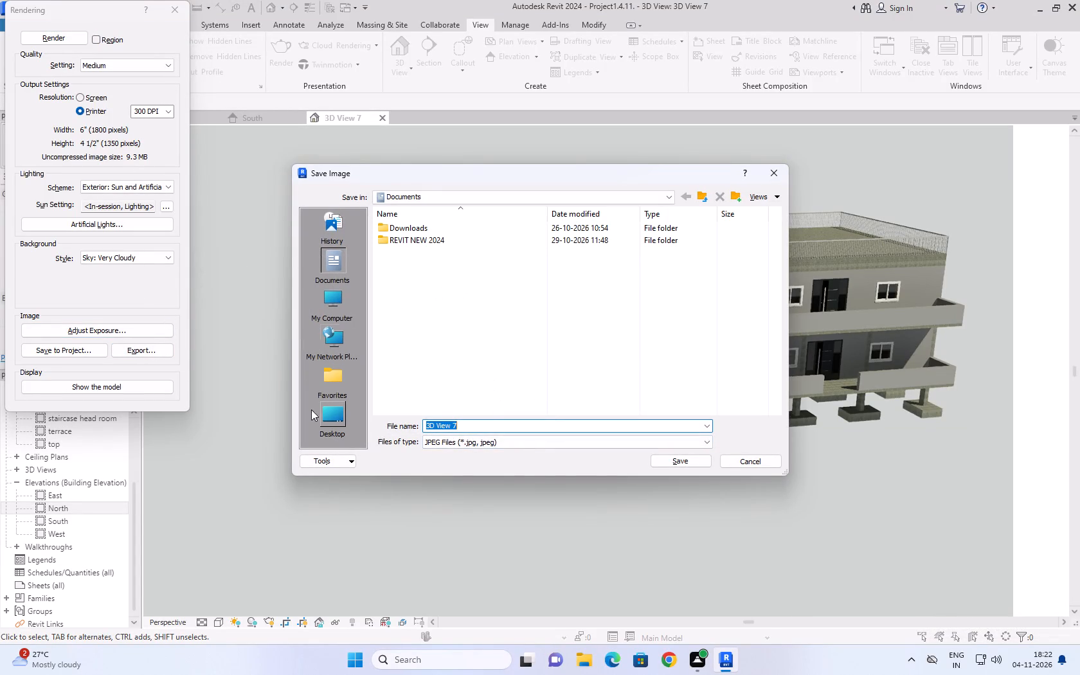
double_click(325, 417)
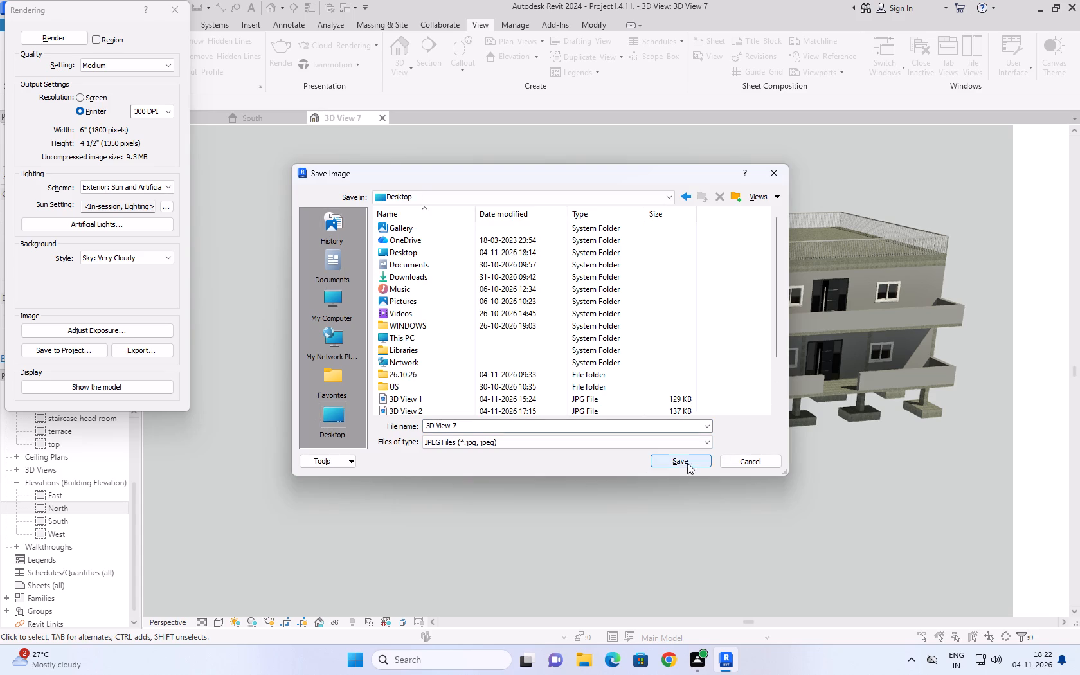
click(683, 465)
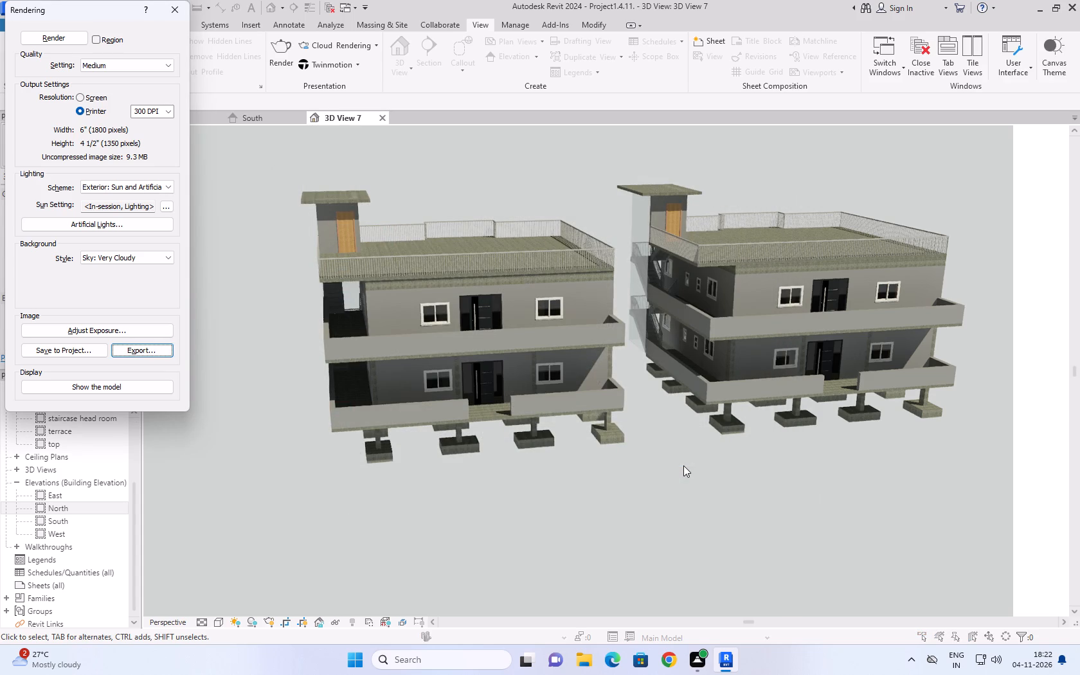
Save the rendering to the project under the name 3D View 7_1.
click(43, 354)
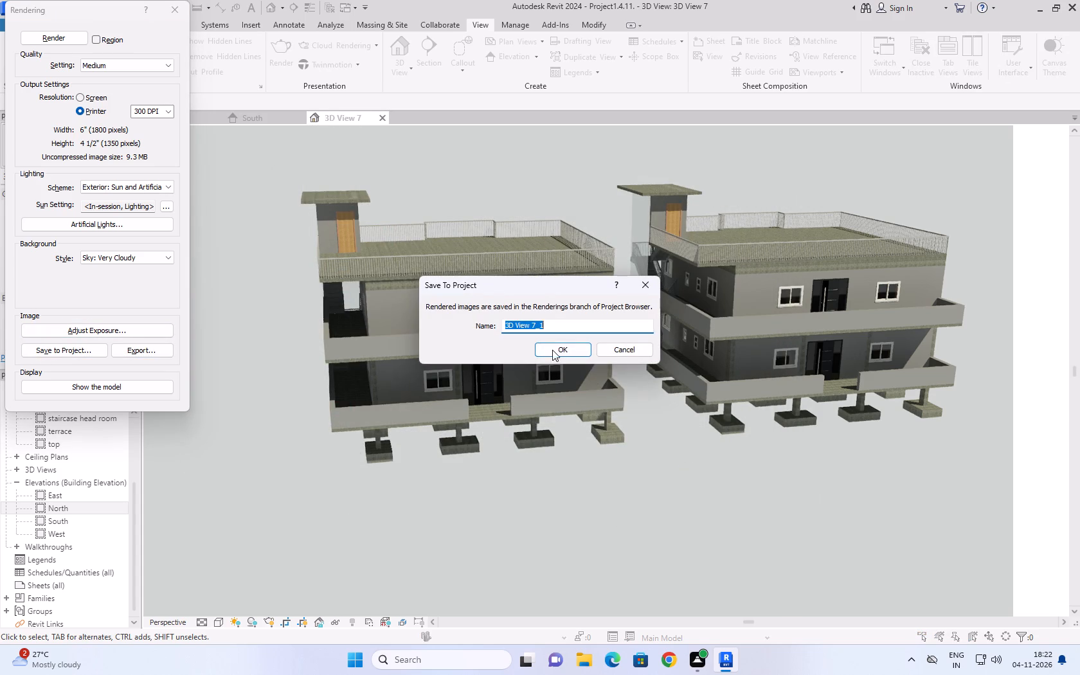
click(552, 350)
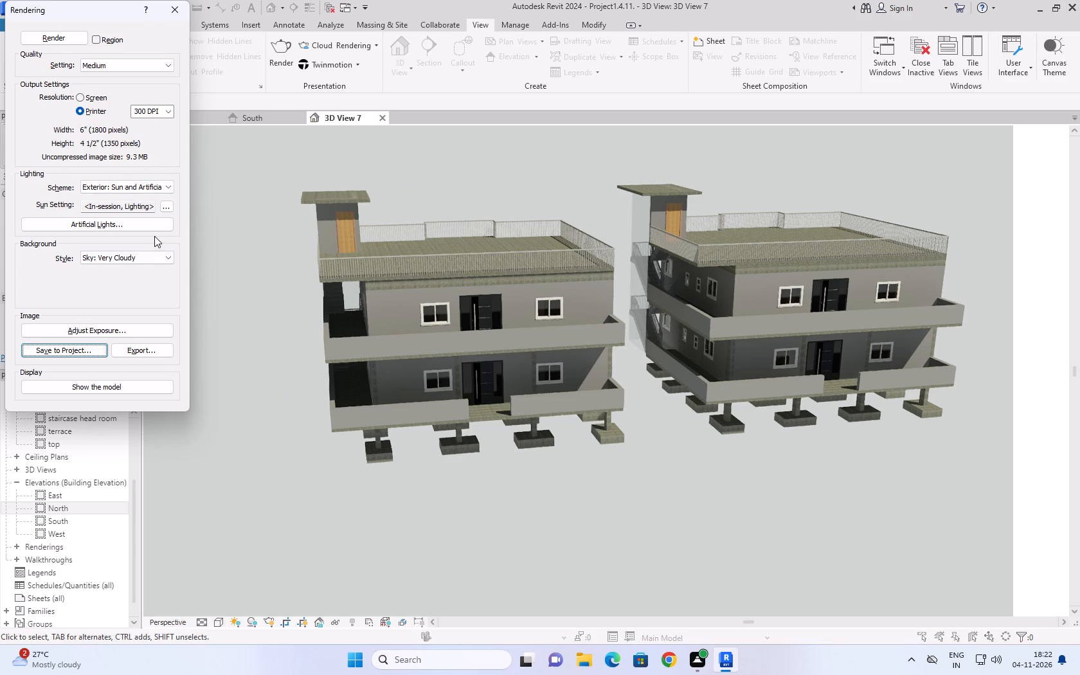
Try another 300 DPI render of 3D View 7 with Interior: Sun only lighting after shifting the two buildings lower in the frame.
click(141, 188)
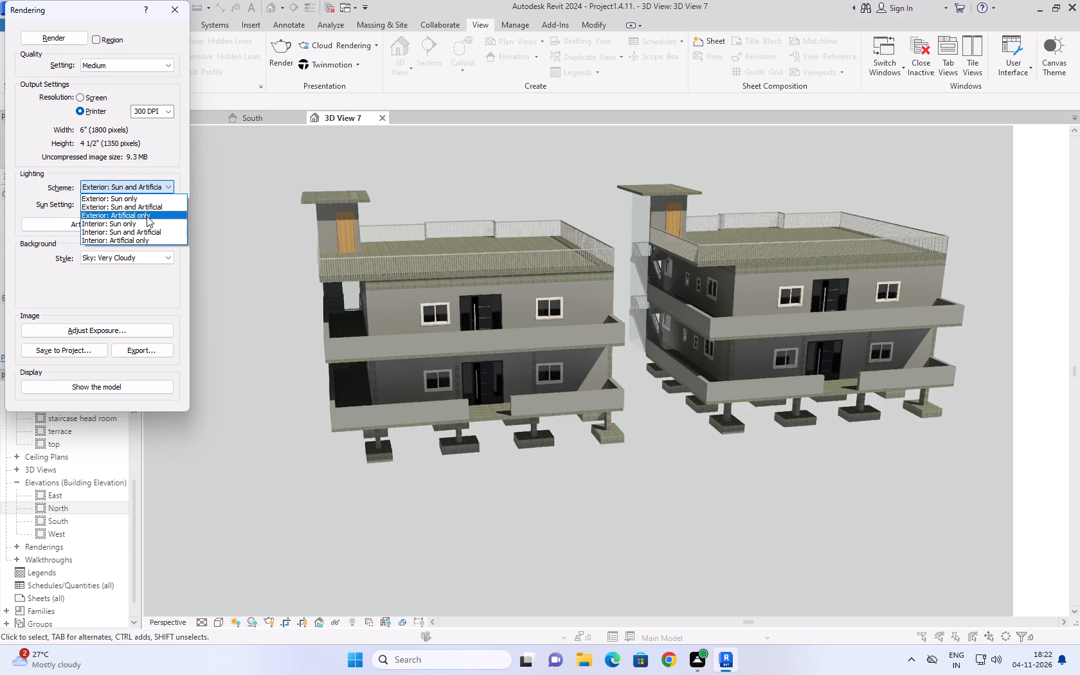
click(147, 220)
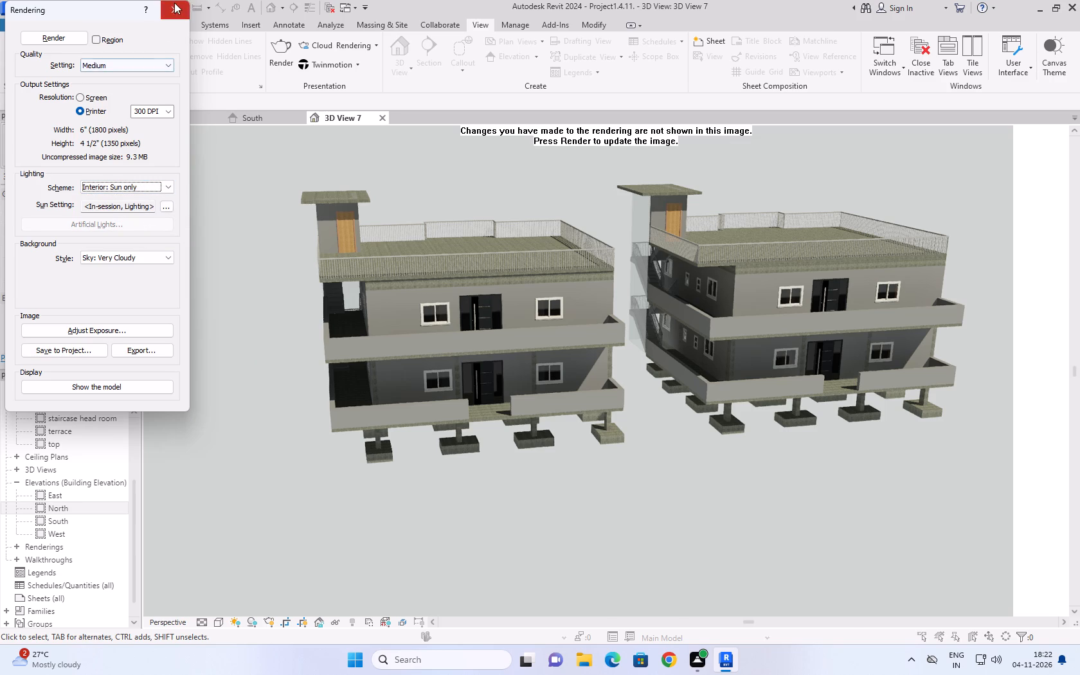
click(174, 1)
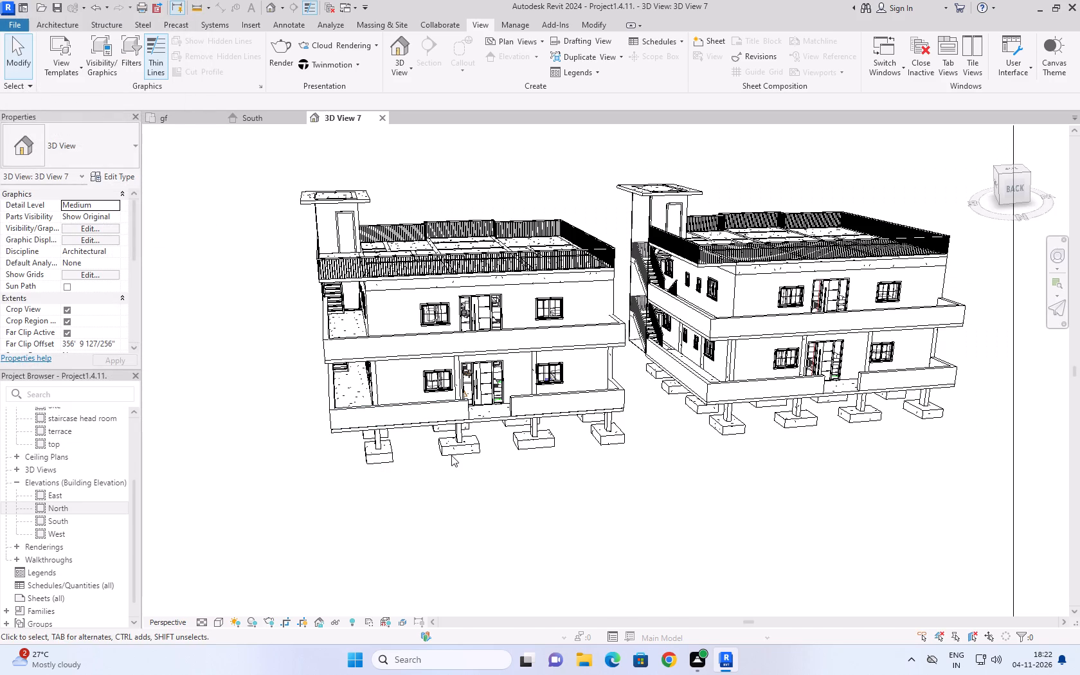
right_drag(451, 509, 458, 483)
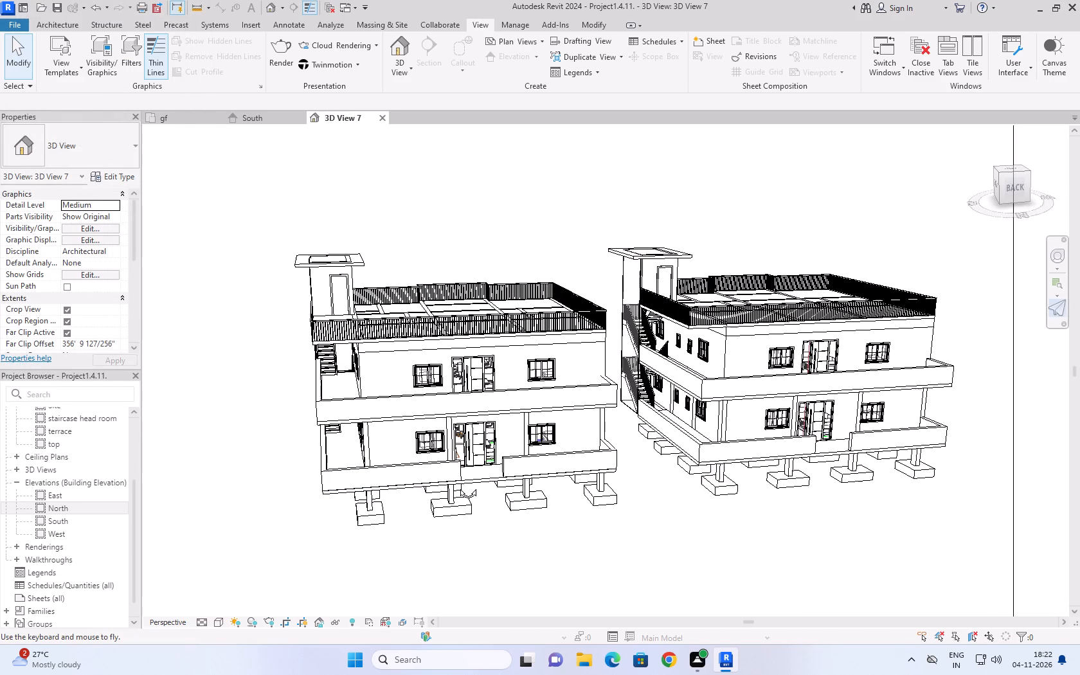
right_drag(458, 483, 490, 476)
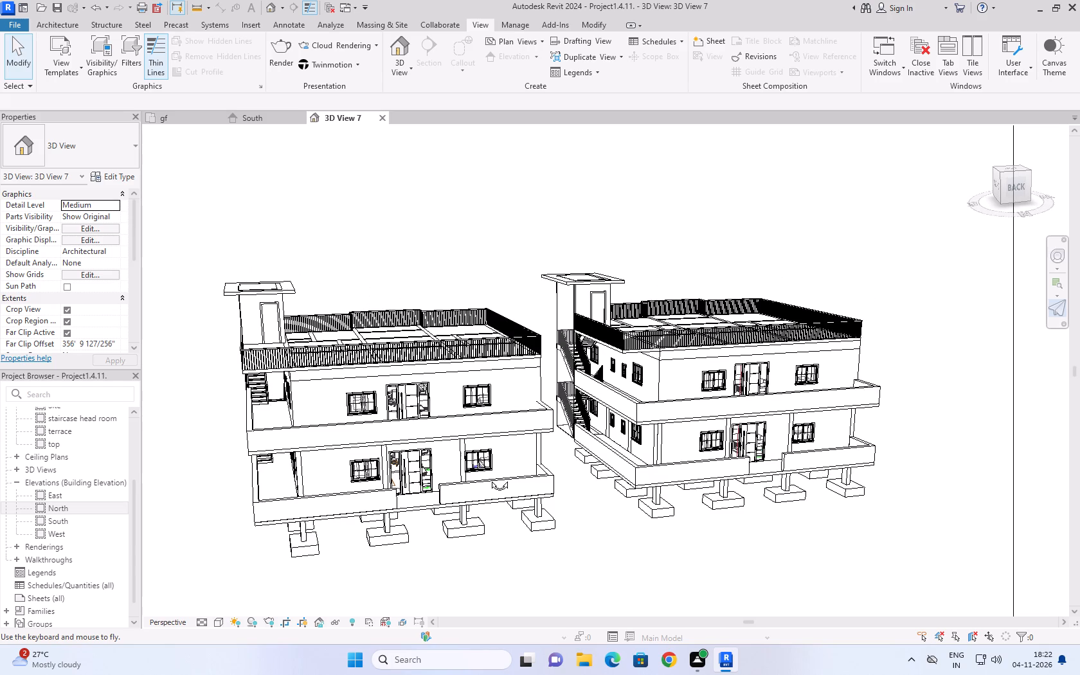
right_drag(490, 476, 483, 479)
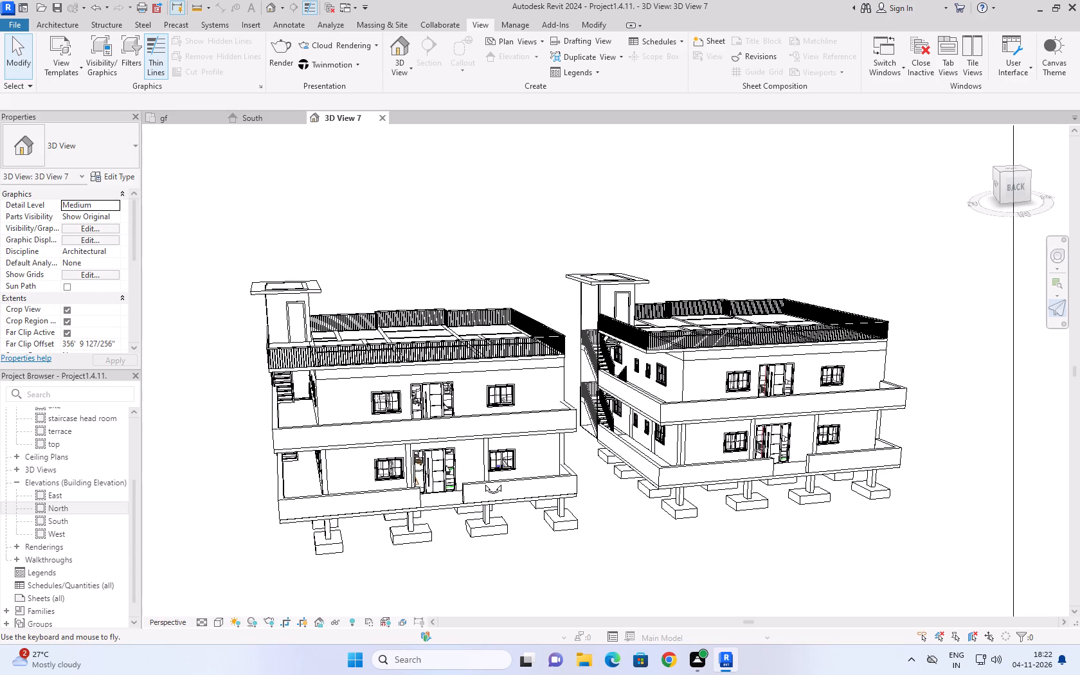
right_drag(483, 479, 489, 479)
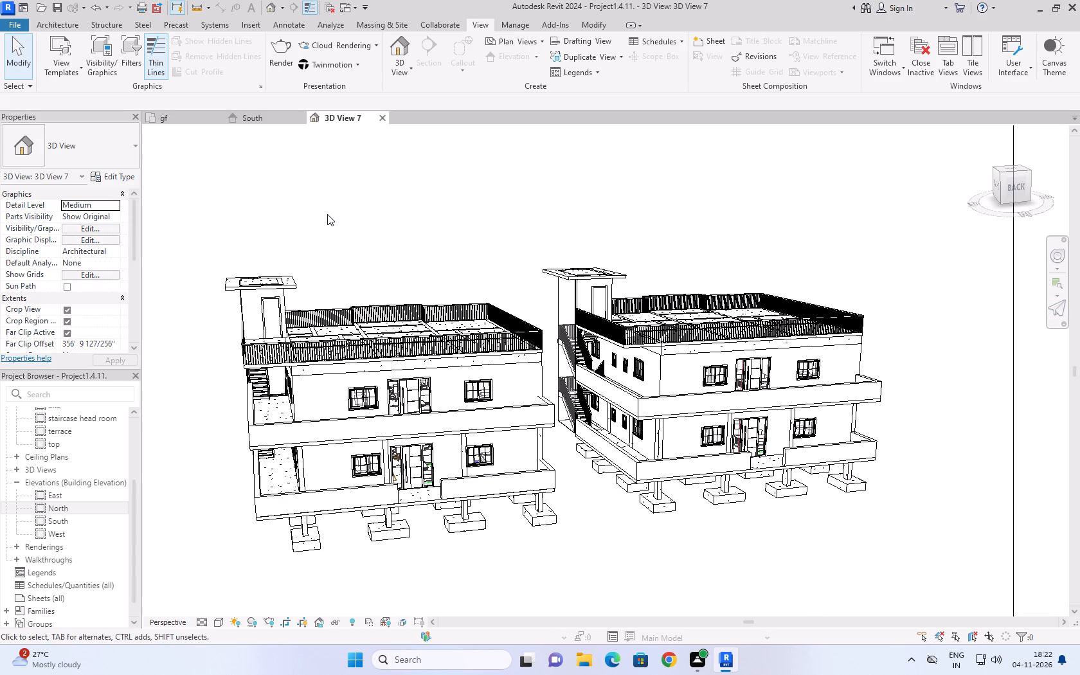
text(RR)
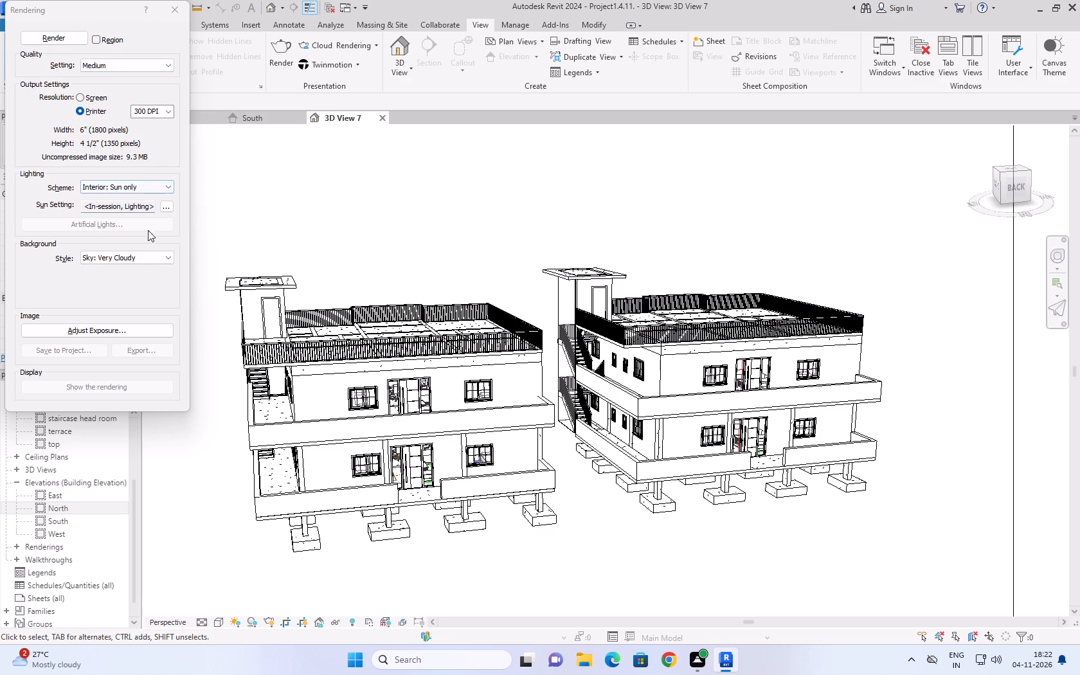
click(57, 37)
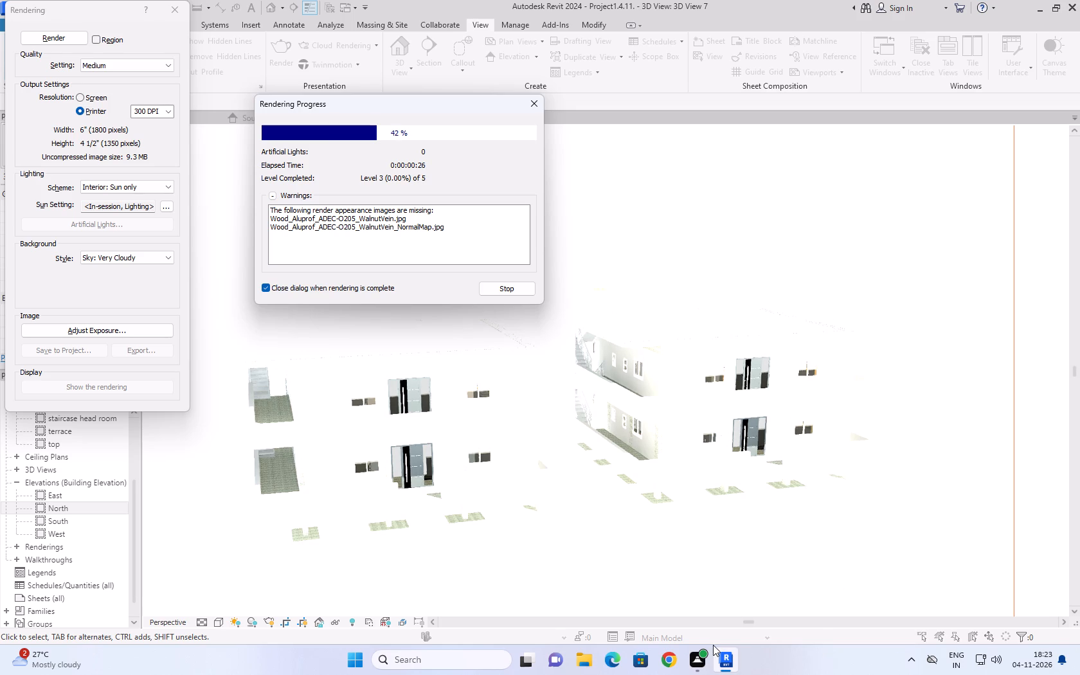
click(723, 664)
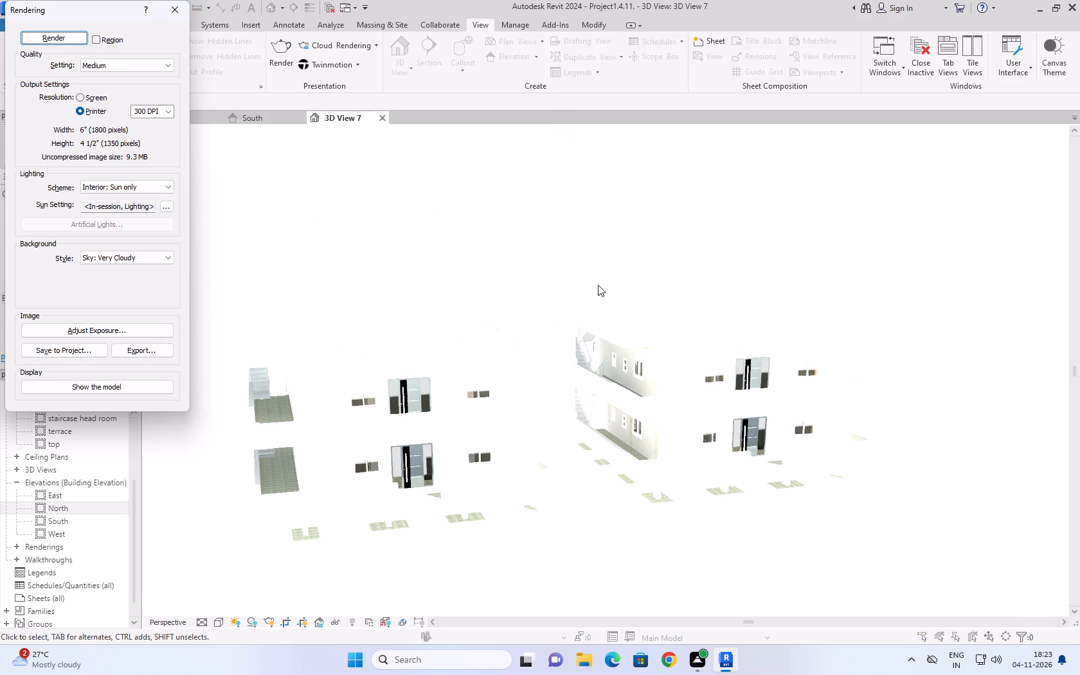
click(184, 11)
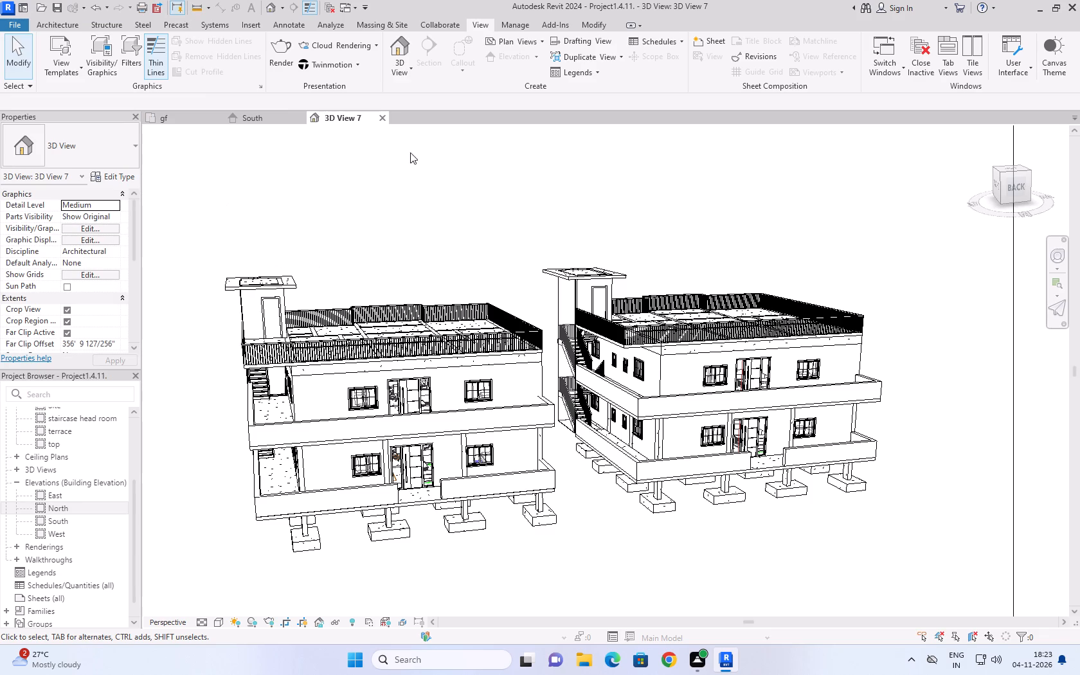
Close 3D View 7 and create a camera view in the gf floor plan from far north-northeast, targeting just south of the gap between the buildings.
click(375, 113)
click(379, 119)
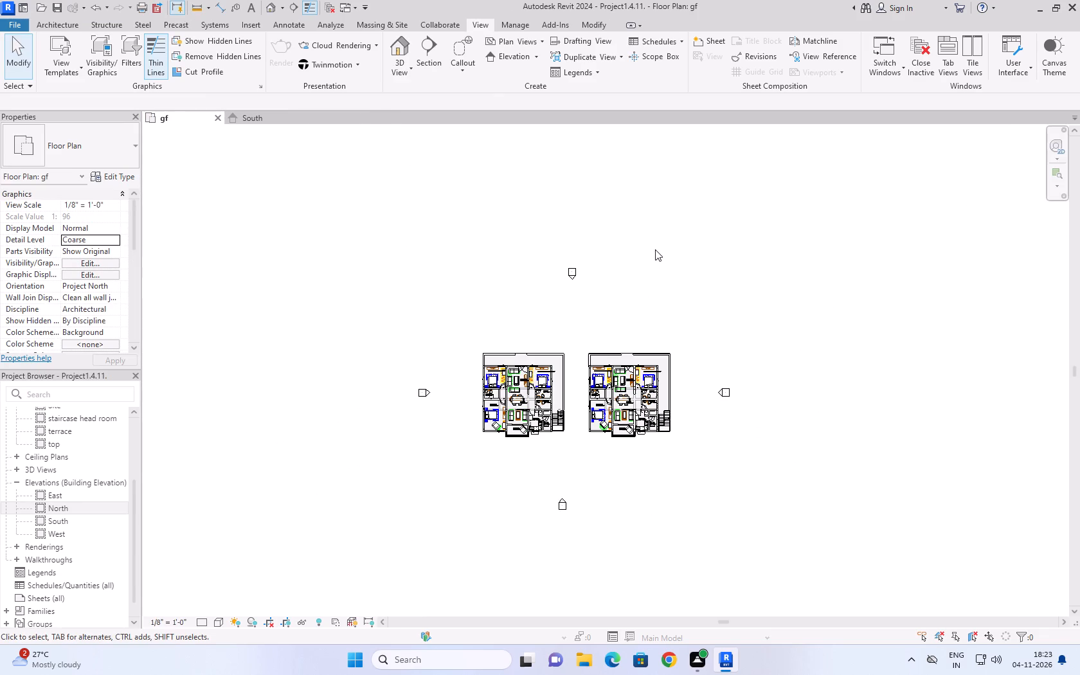
click(407, 74)
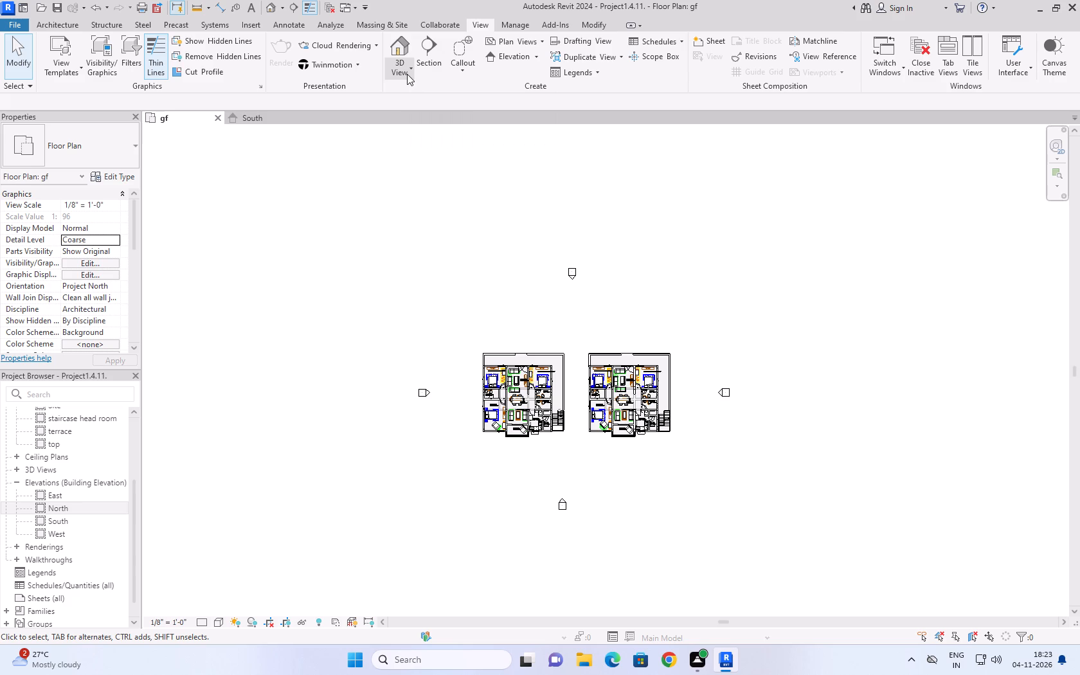
click(449, 123)
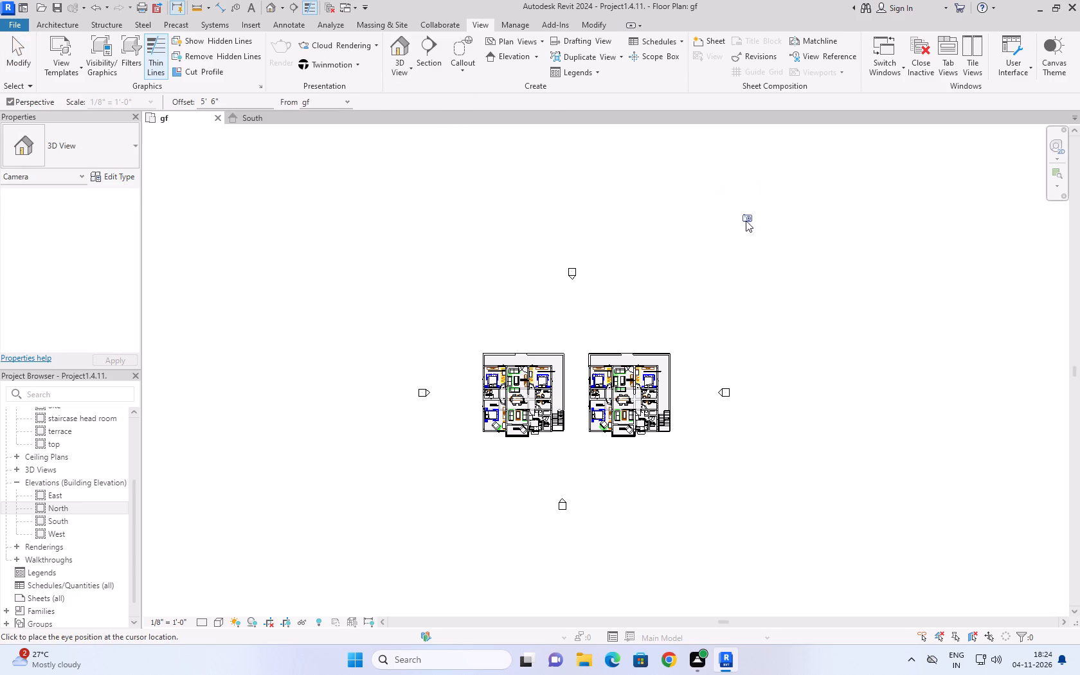
click(687, 159)
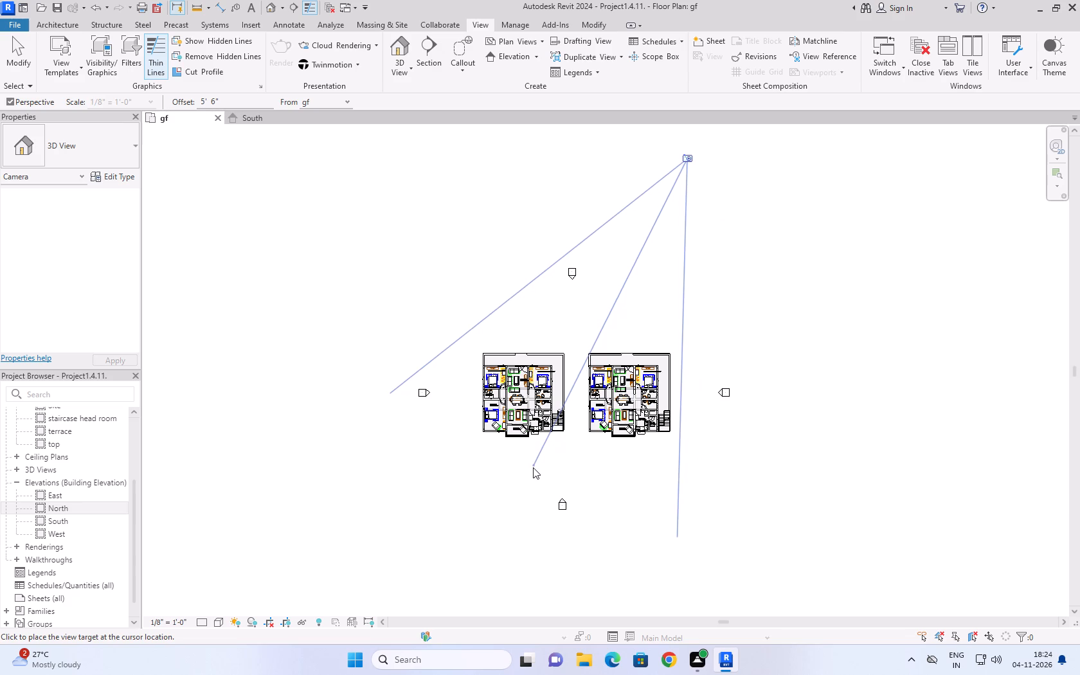
click(555, 469)
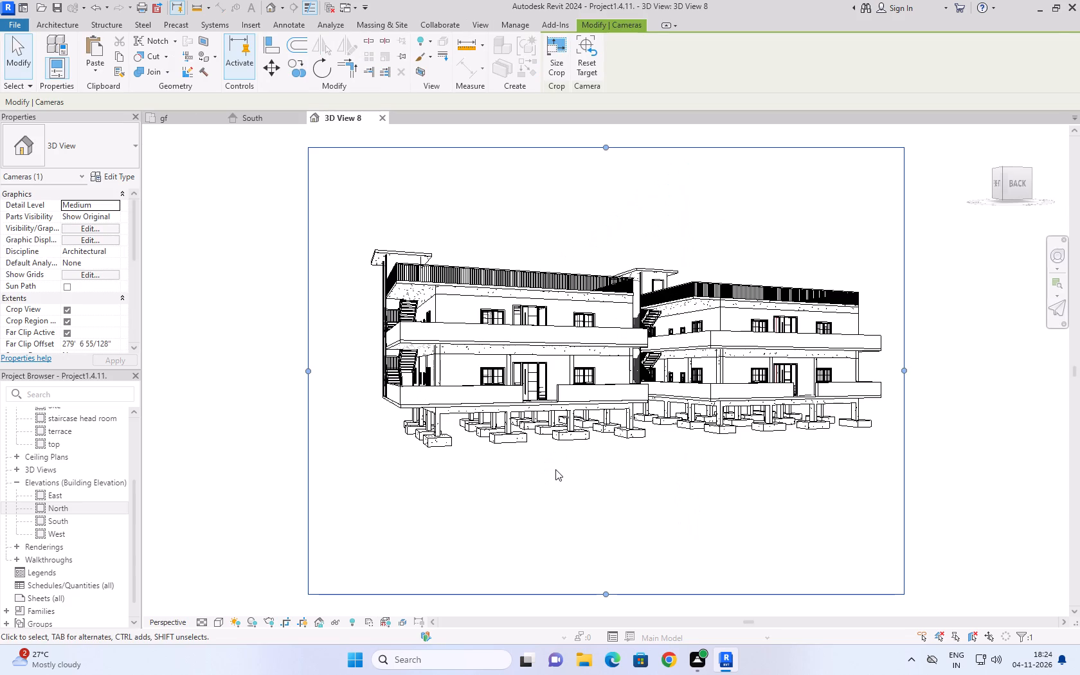
Orbit the new camera view to a higher rear viewpoint showing both buildings' terraces.
shift+right_drag(555, 469, 547, 489)
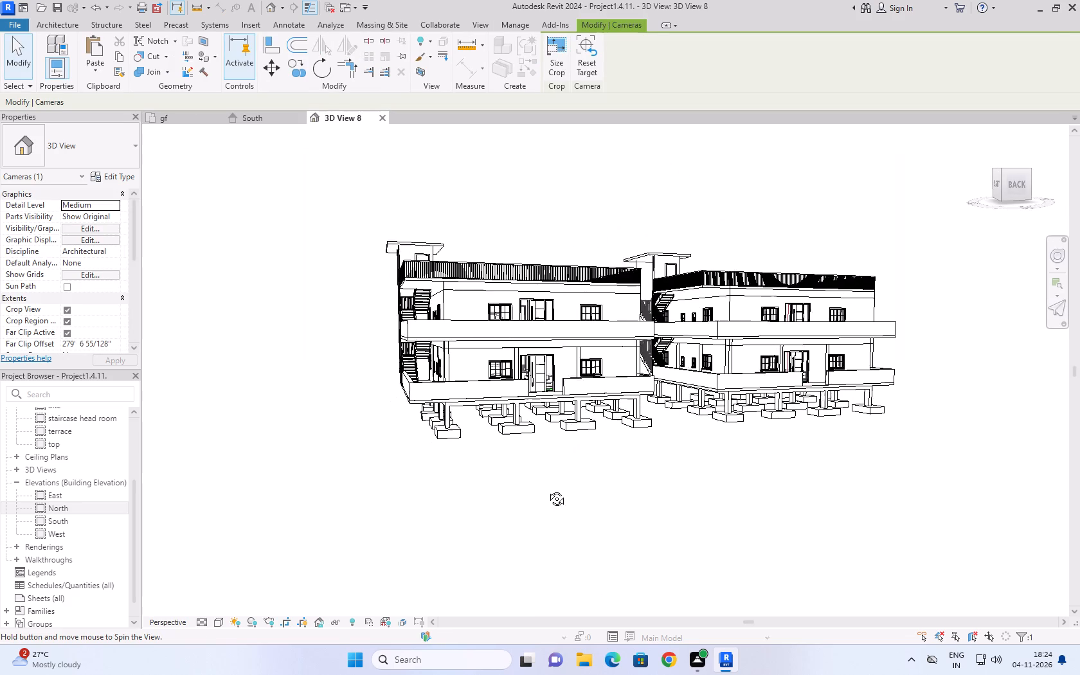
shift+right_drag(547, 489, 539, 549)
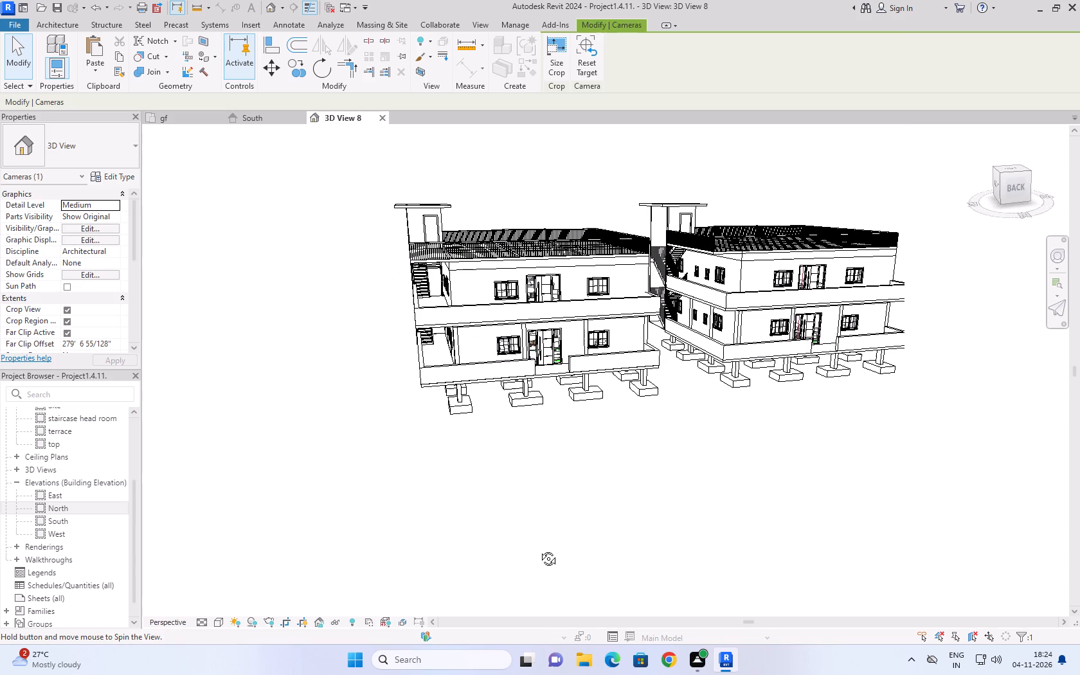
shift+right_drag(539, 549, 544, 550)
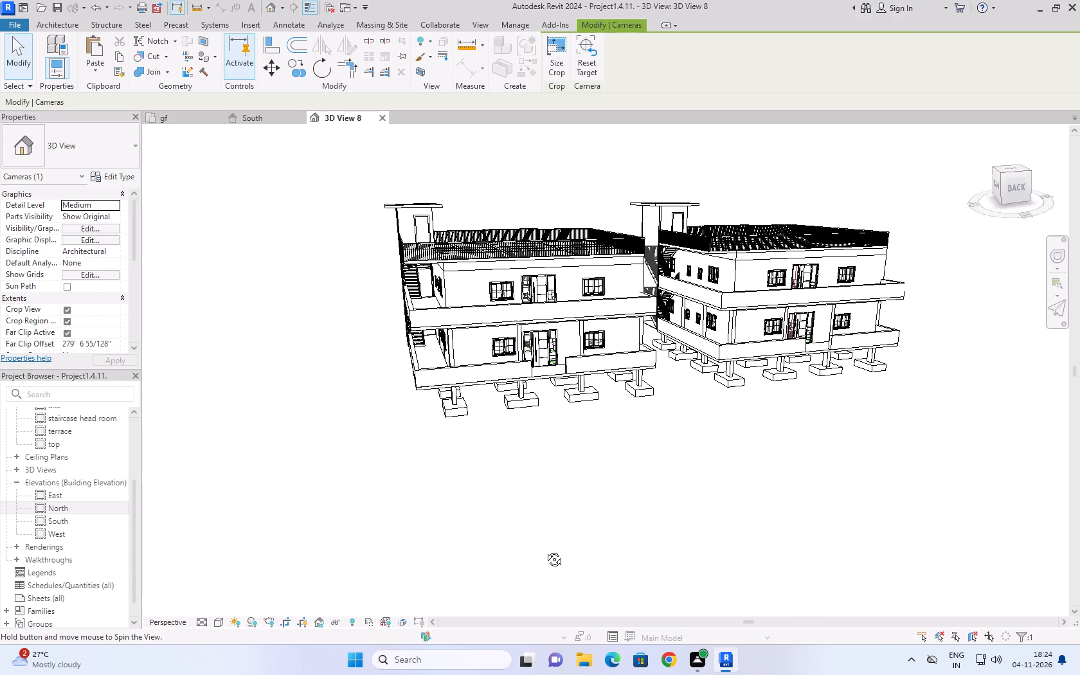
shift+right_drag(544, 550, 547, 548)
Start rendering the new view at Medium quality, Printer 300 DPI, with Exterior: Sun only lighting and a Sky: Very Cloudy background.
text(RR)
click(141, 71)
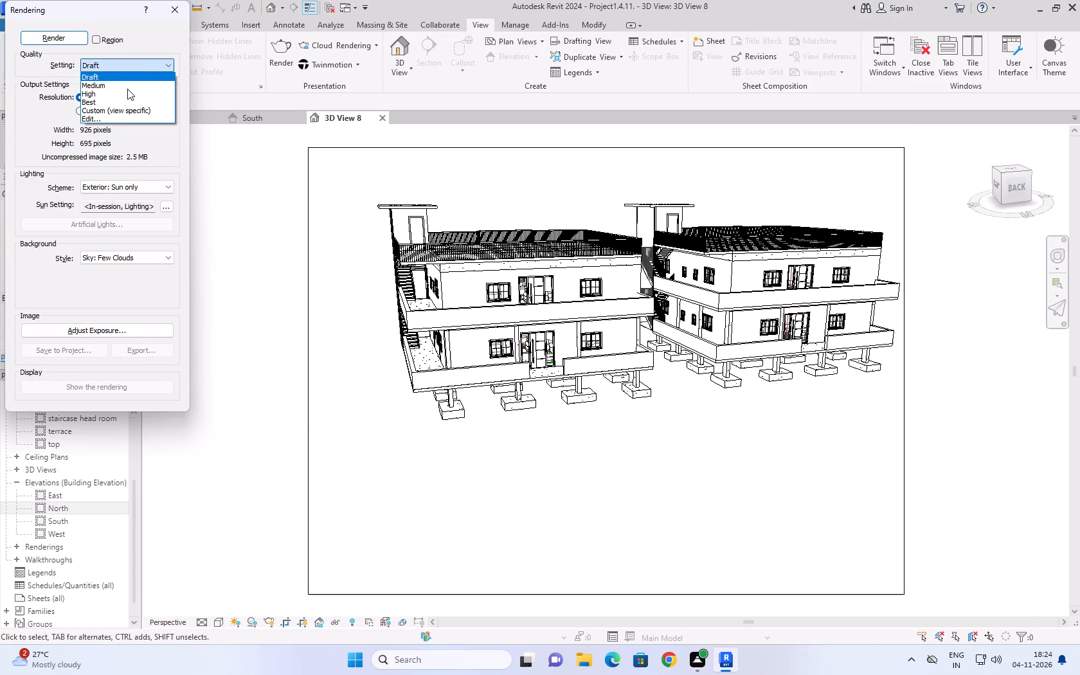
click(127, 89)
click(167, 113)
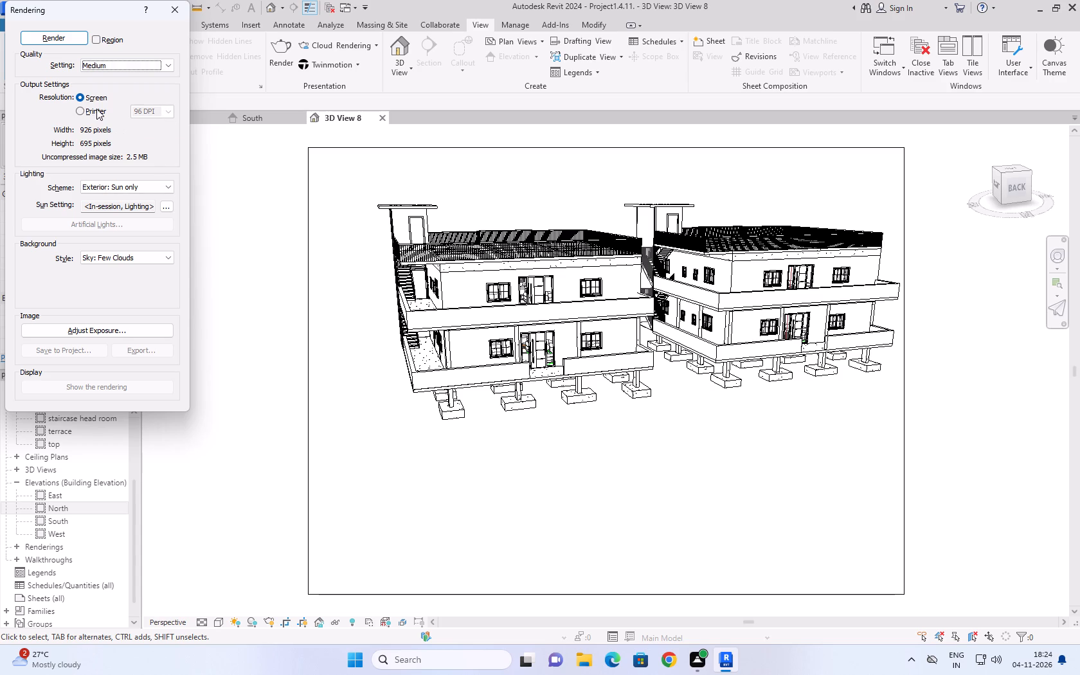
click(77, 107)
click(164, 112)
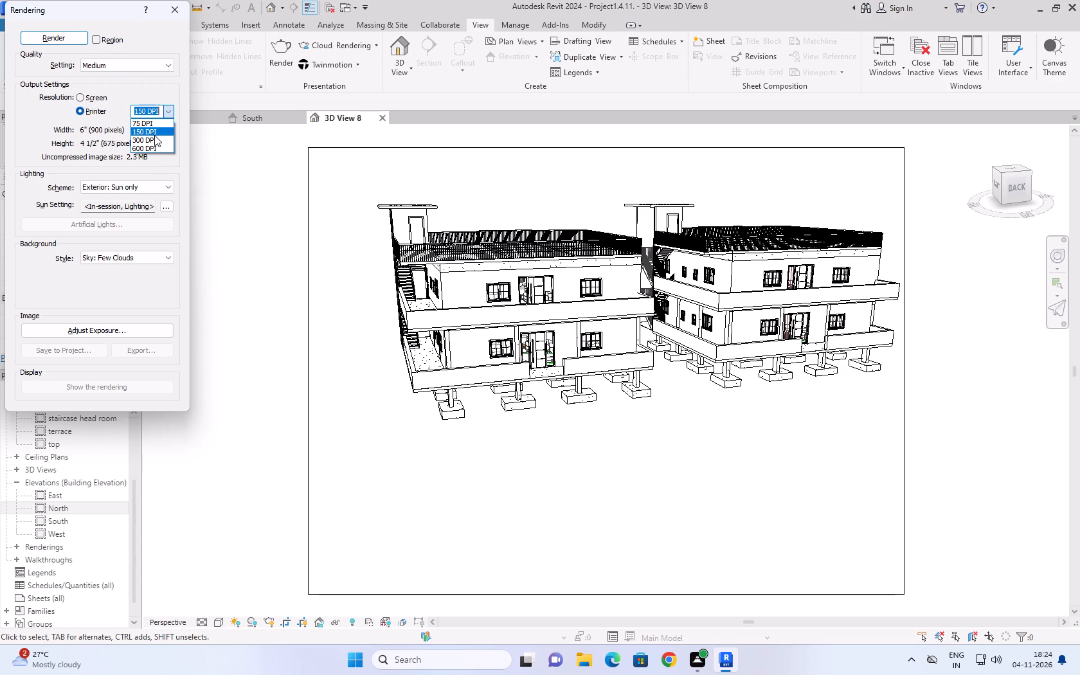
drag(154, 135, 154, 141)
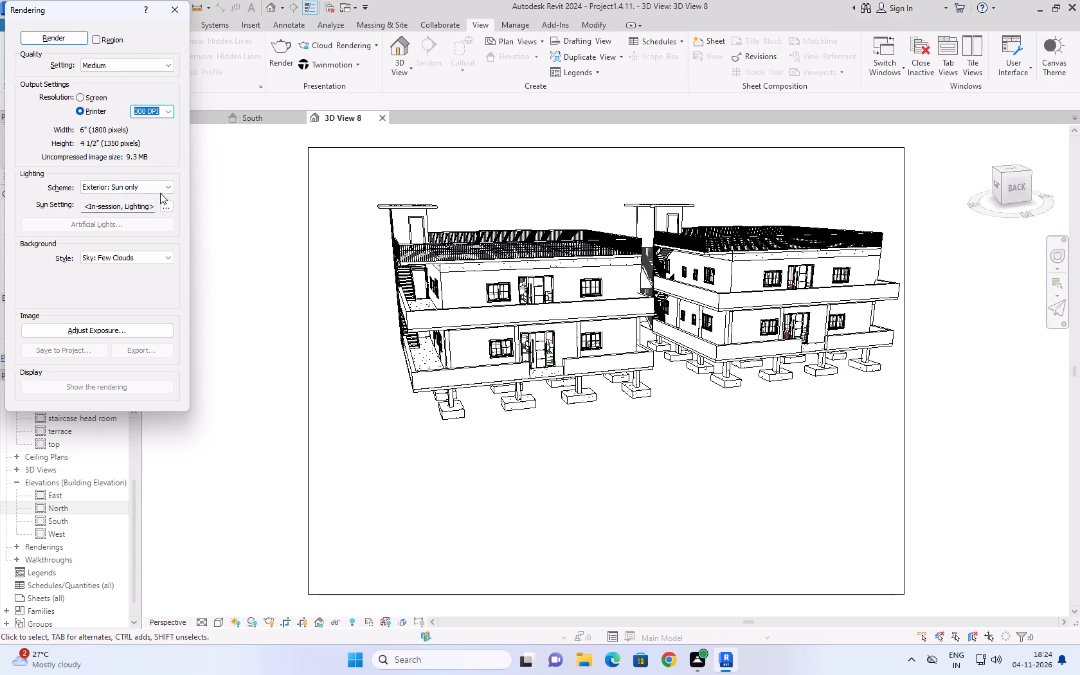
click(160, 192)
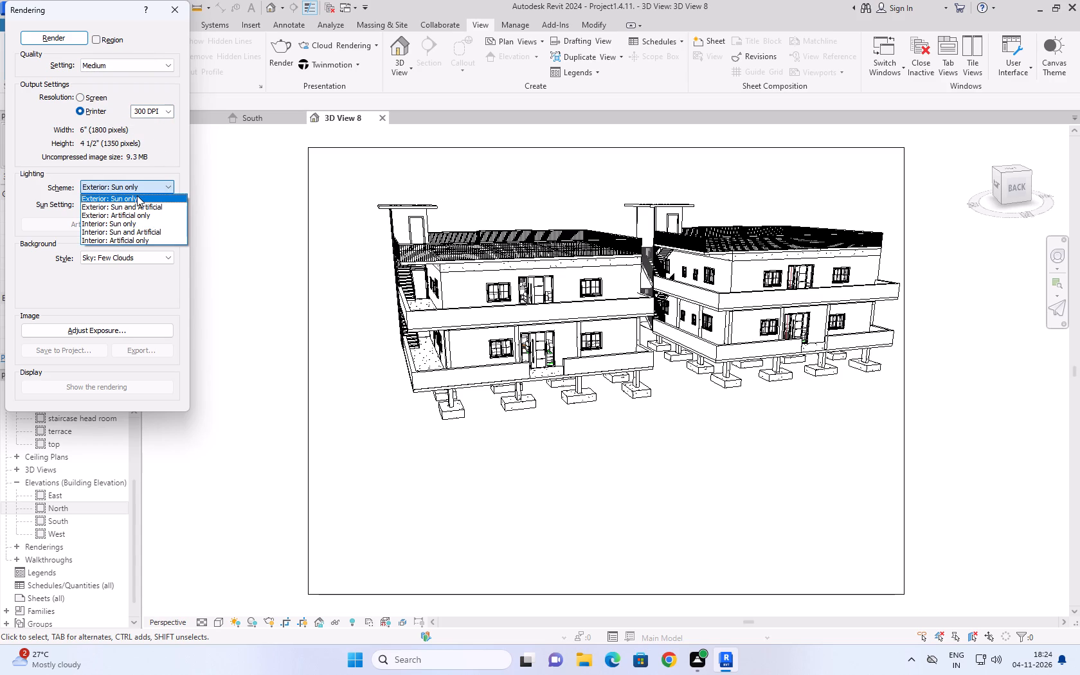
click(137, 195)
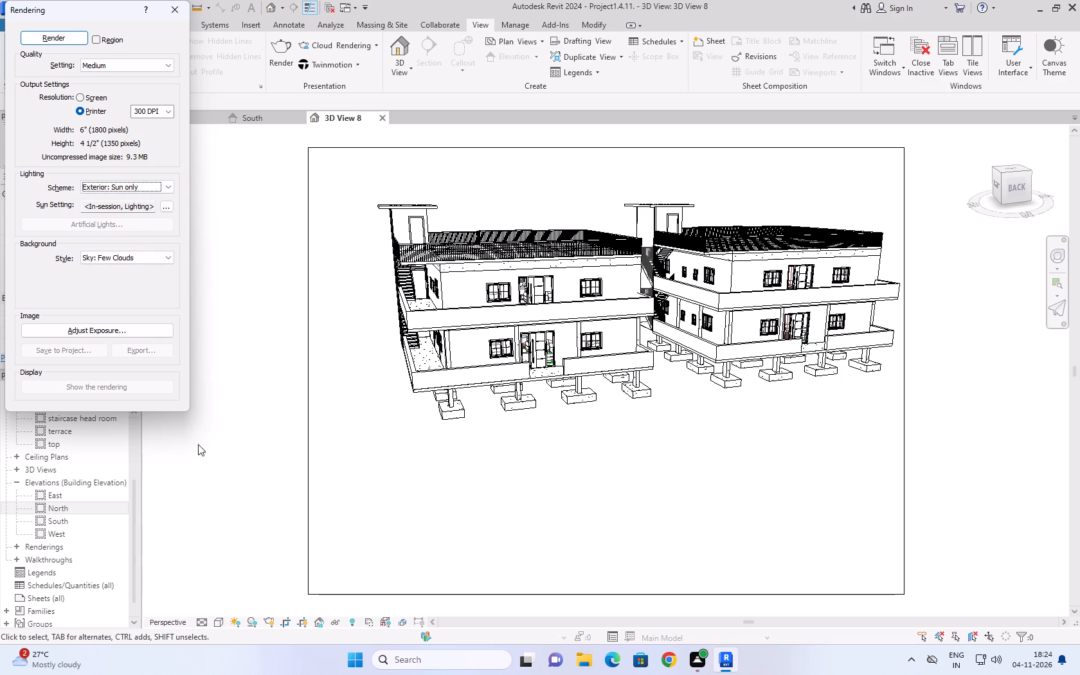
click(145, 264)
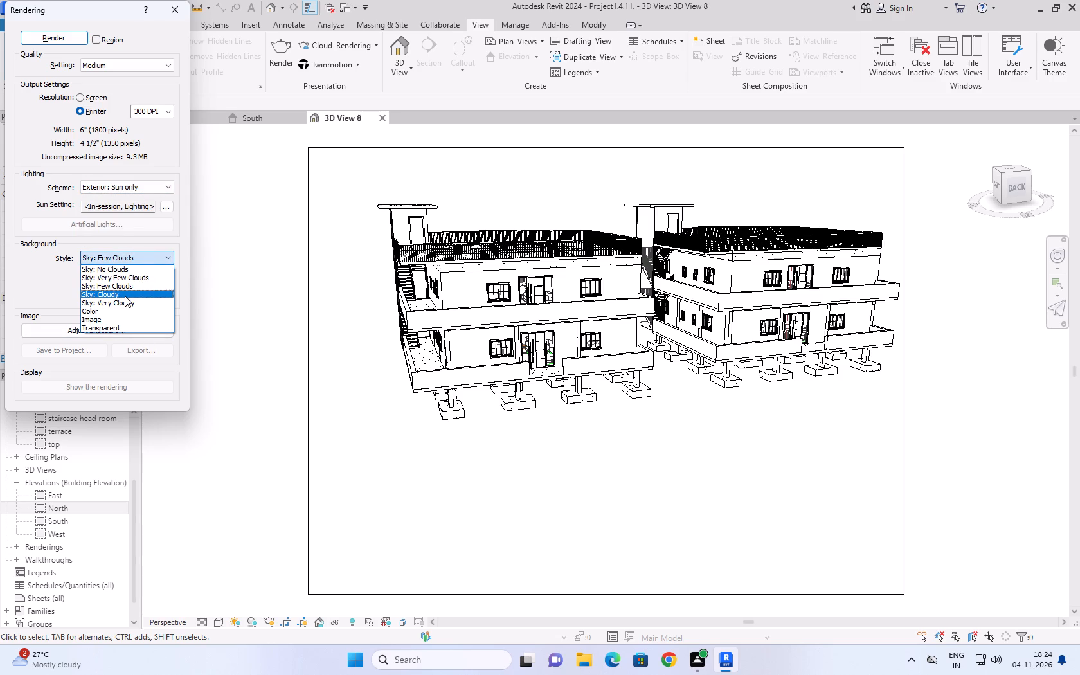
drag(125, 296, 125, 303)
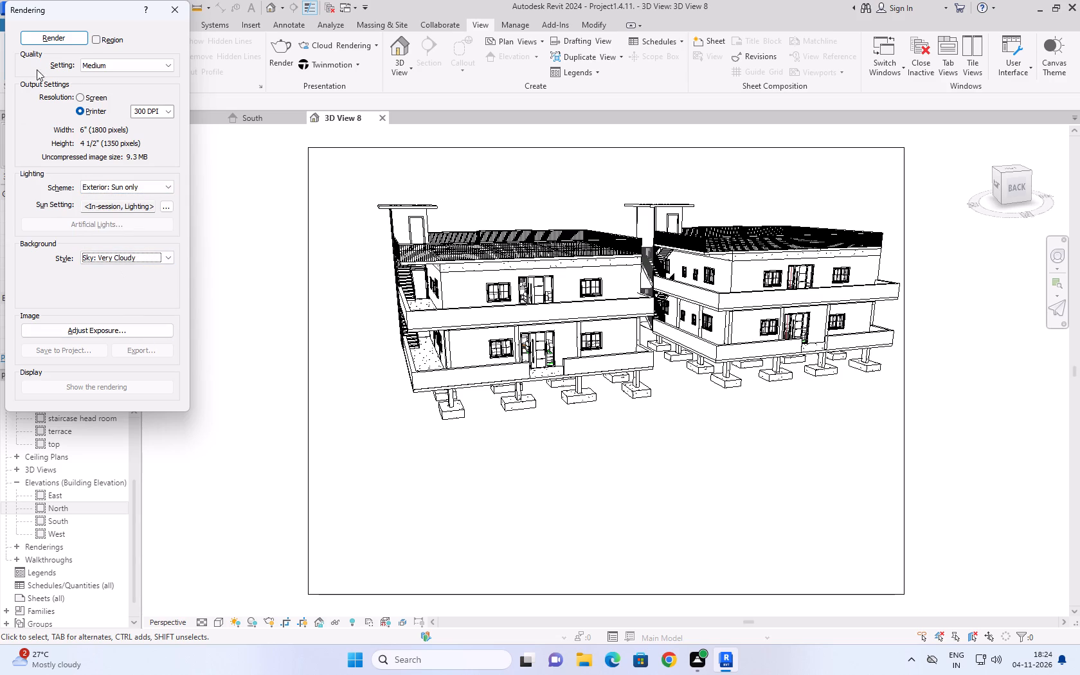
click(57, 43)
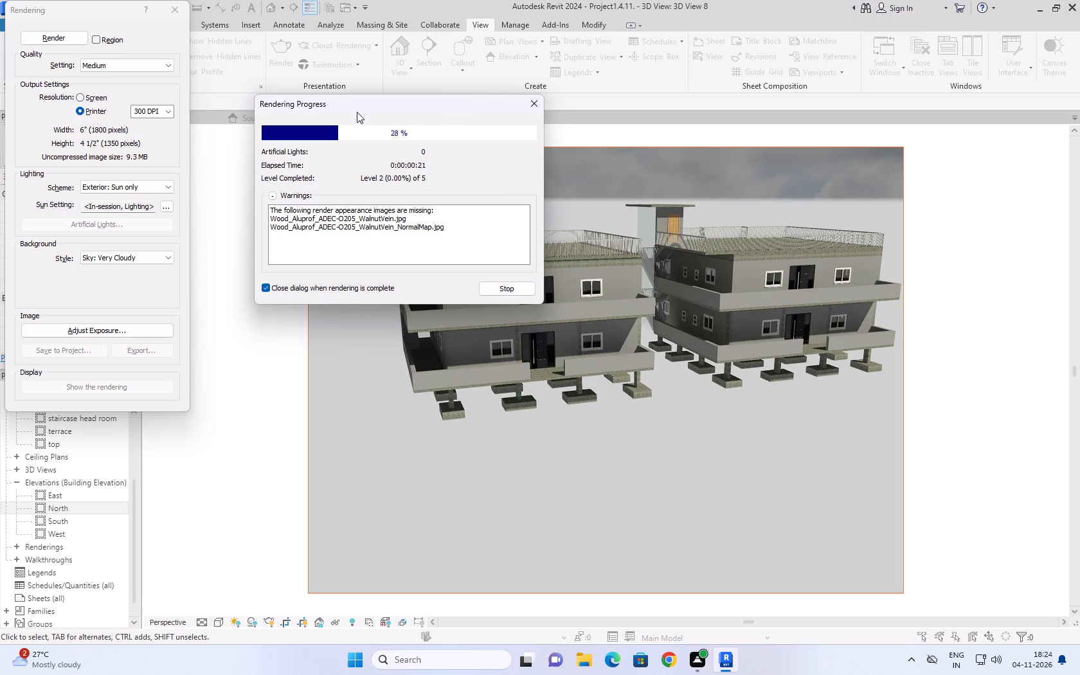
drag(355, 102, 647, 156)
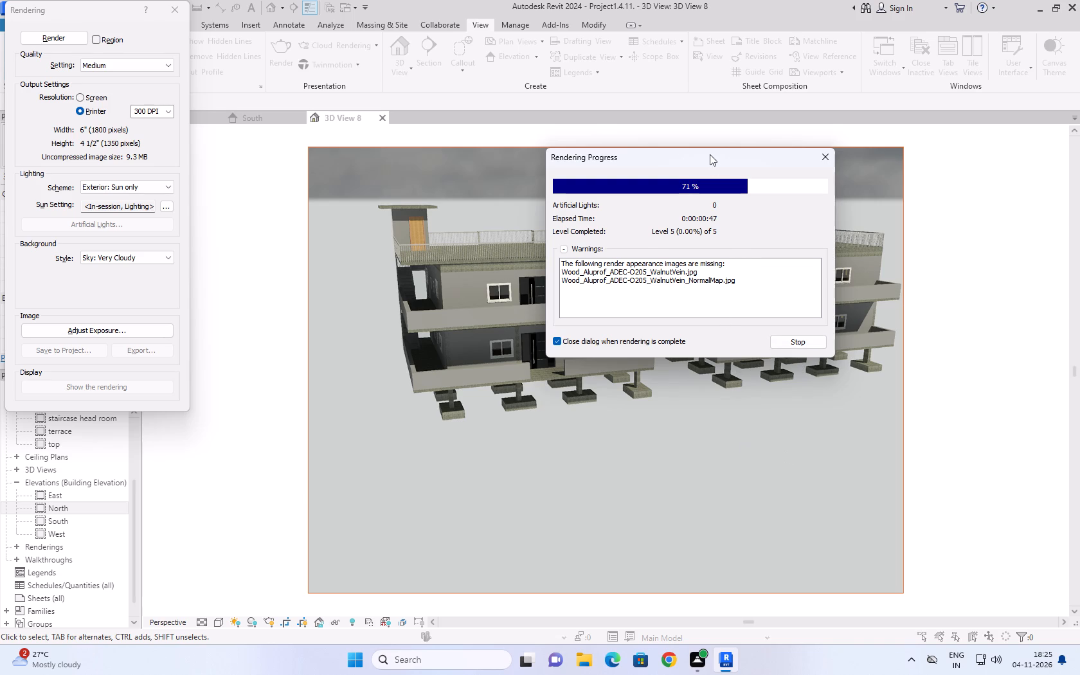
drag(698, 154, 744, 267)
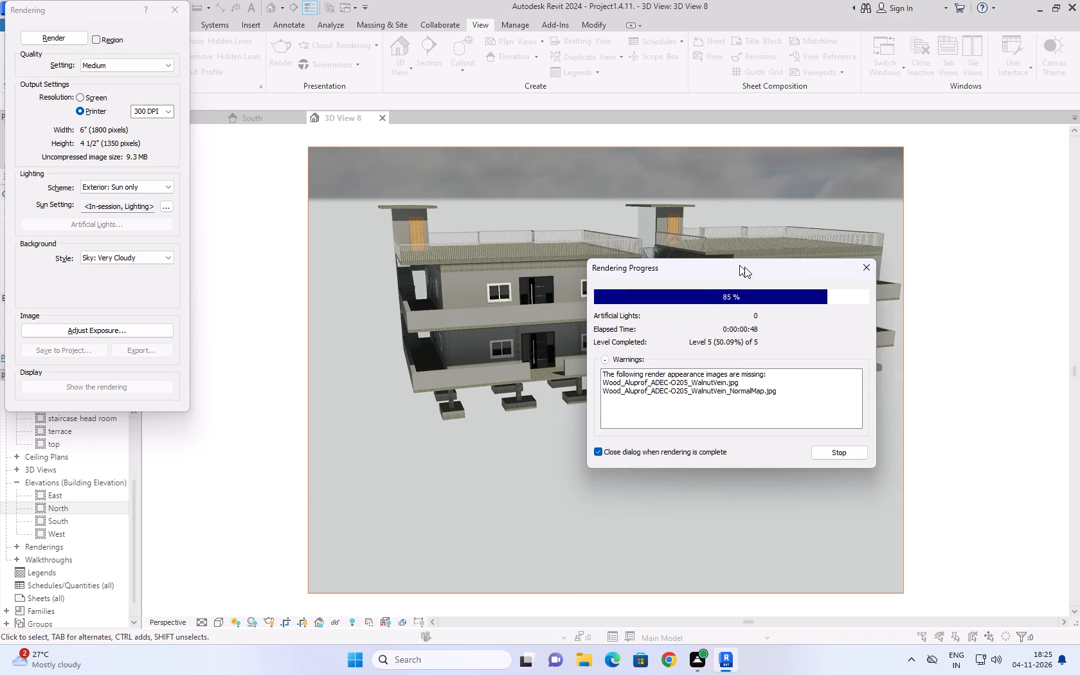
Uncover the 3D View 8 render until it finishes, and close the rendering settings and the view without exporting.
drag(744, 267, 832, 418)
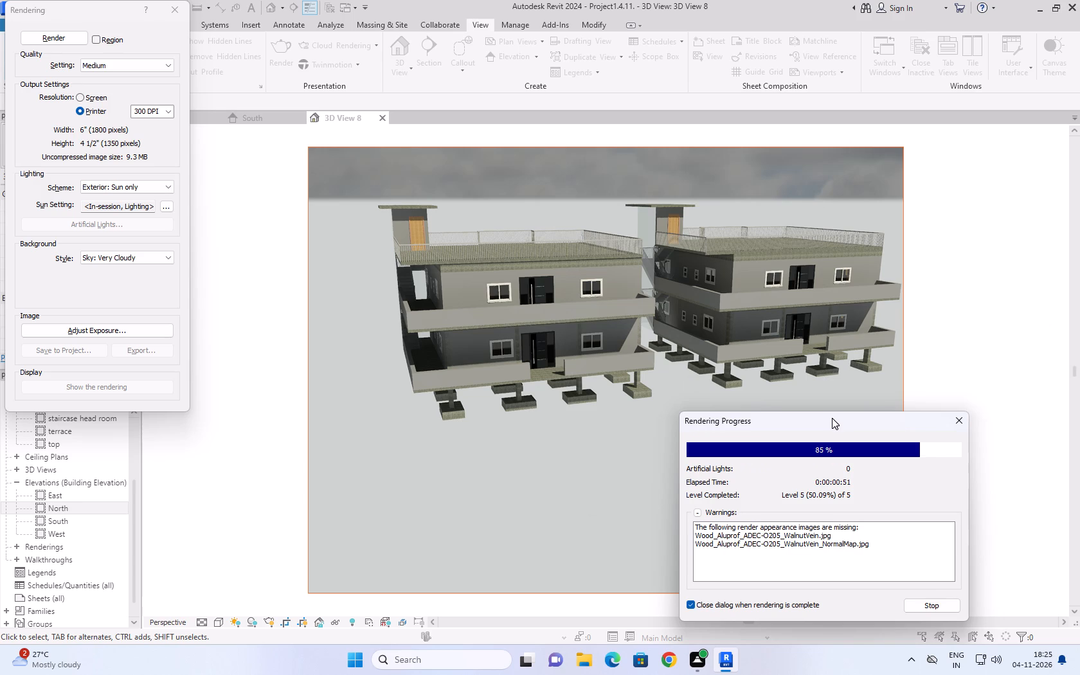
drag(832, 418, 849, 391)
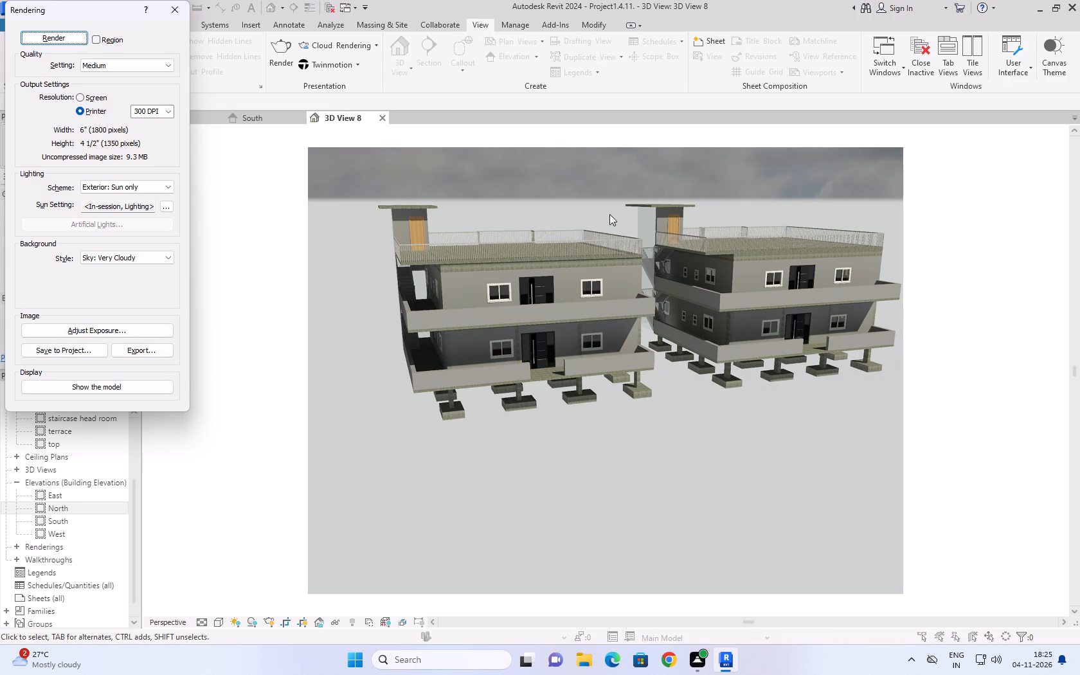
click(165, 8)
click(388, 113)
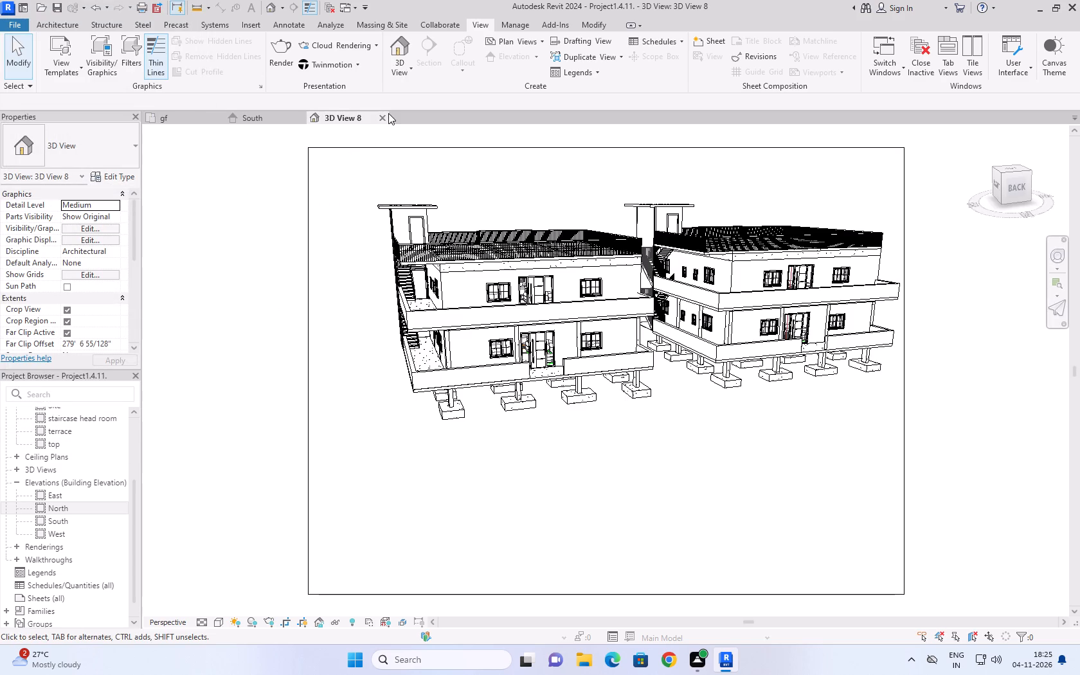
click(384, 118)
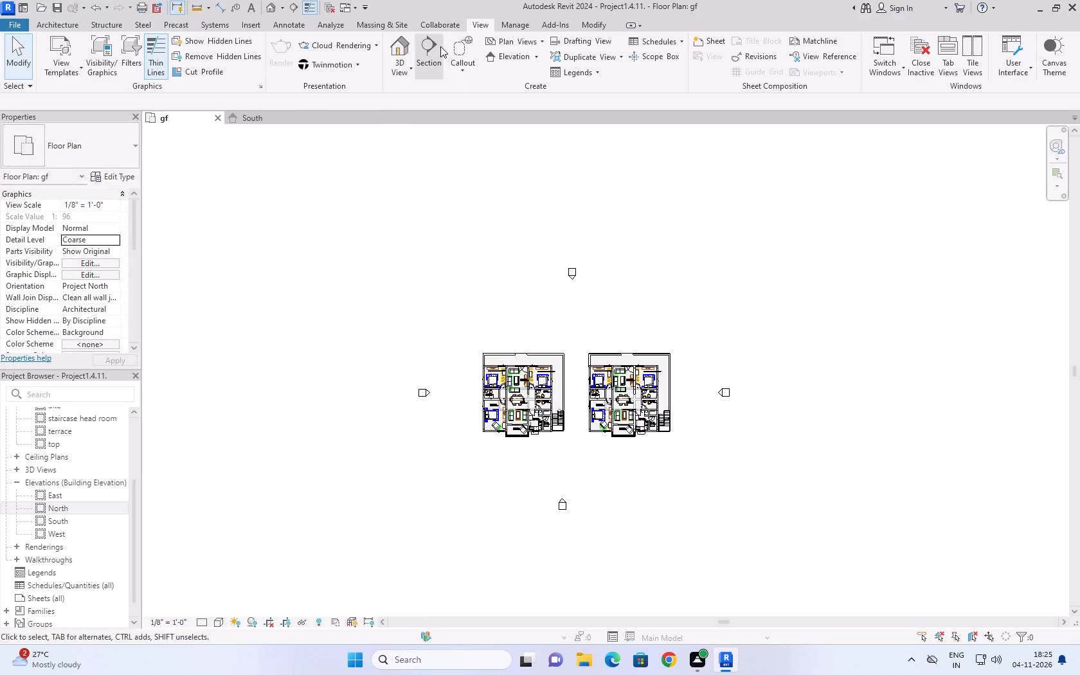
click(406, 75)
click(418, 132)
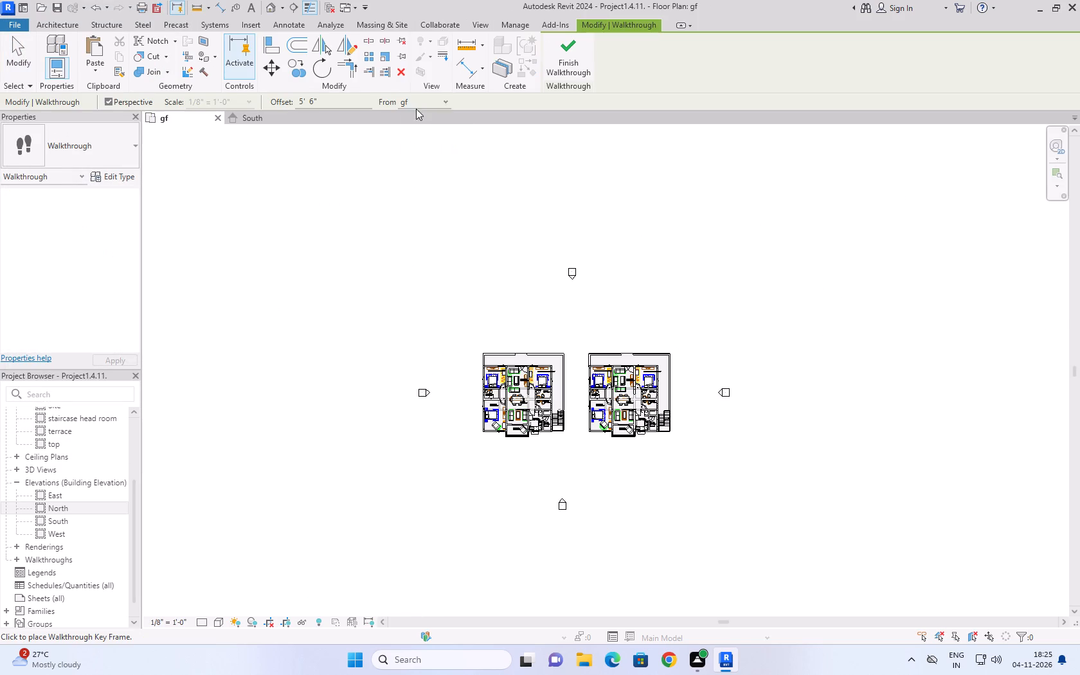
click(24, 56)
Create a camera view in the gf floor plan from far southeast, targeting north of the western building's northwest corner.
click(405, 72)
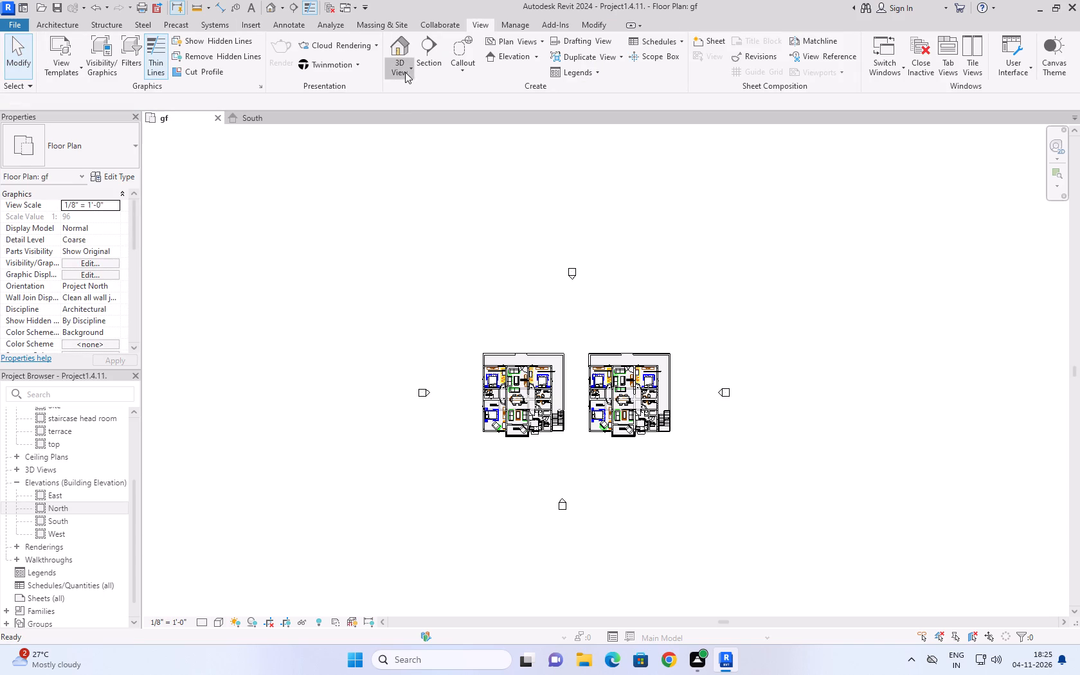
click(422, 120)
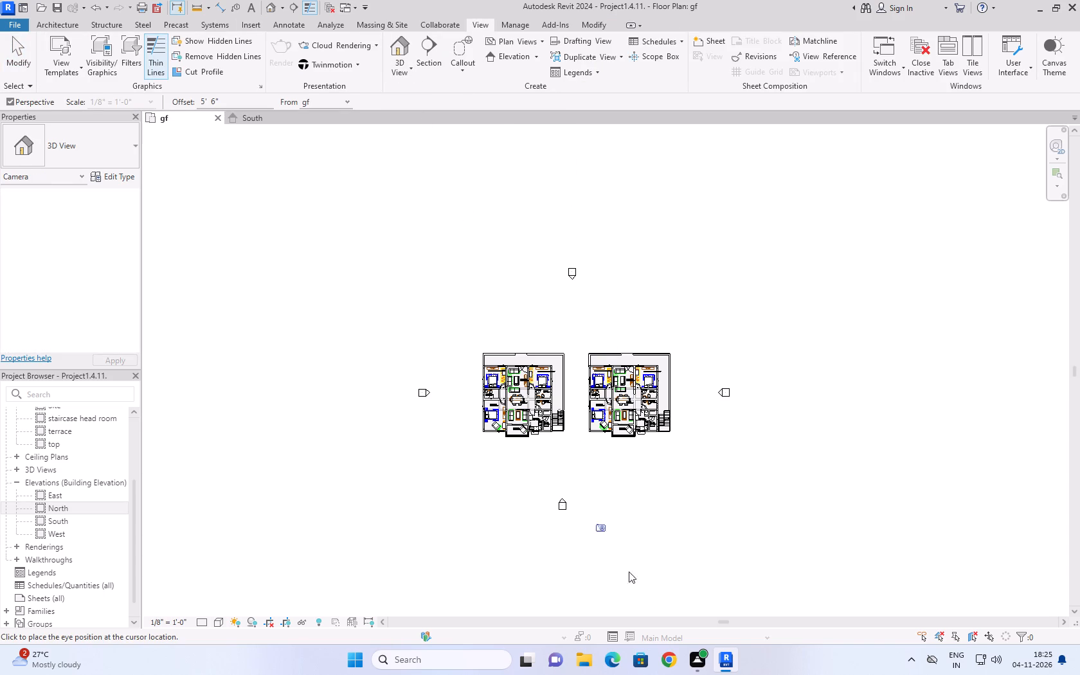
click(724, 592)
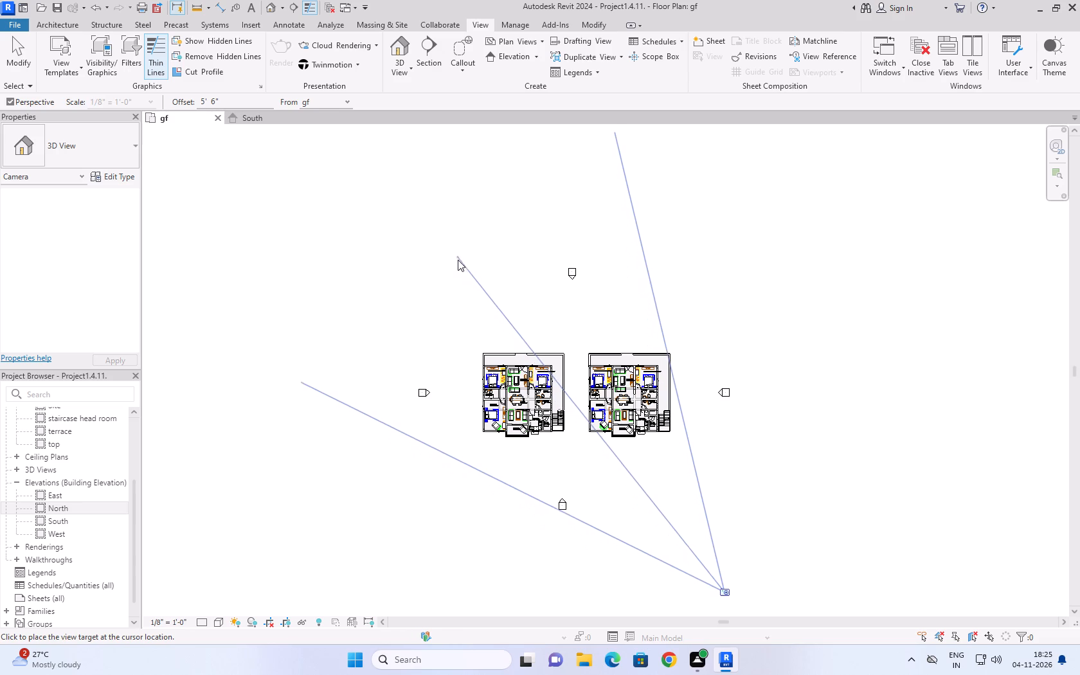
click(479, 245)
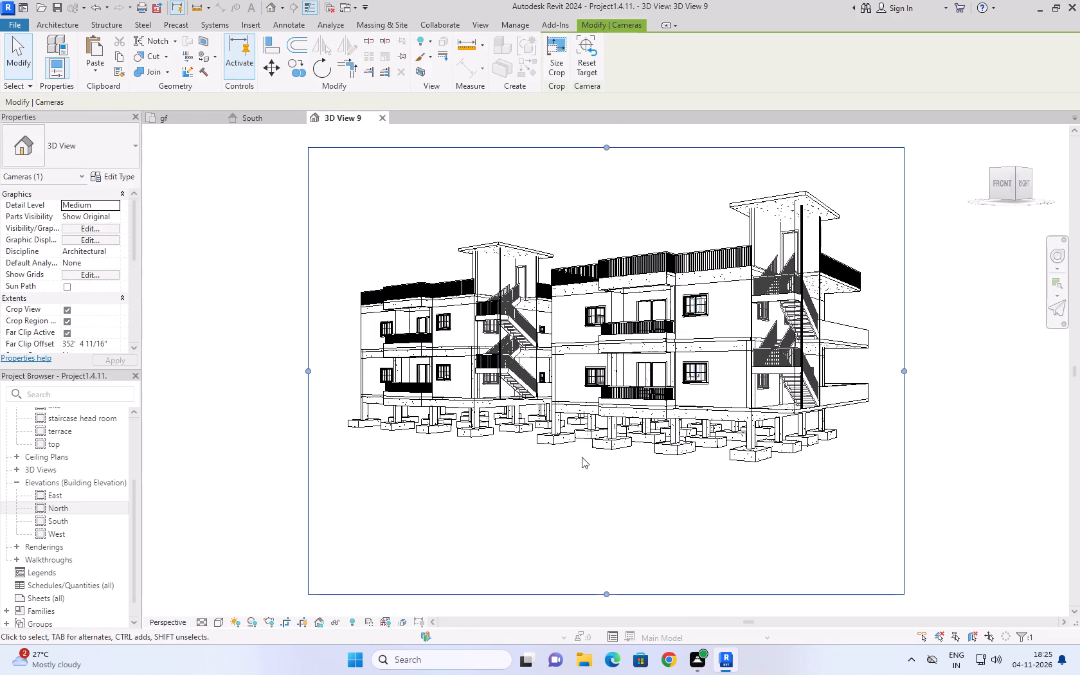
Orbit the new camera view to a higher front-right viewpoint showing both buildings' roofs and external staircases.
shift+right_drag(582, 457, 579, 491)
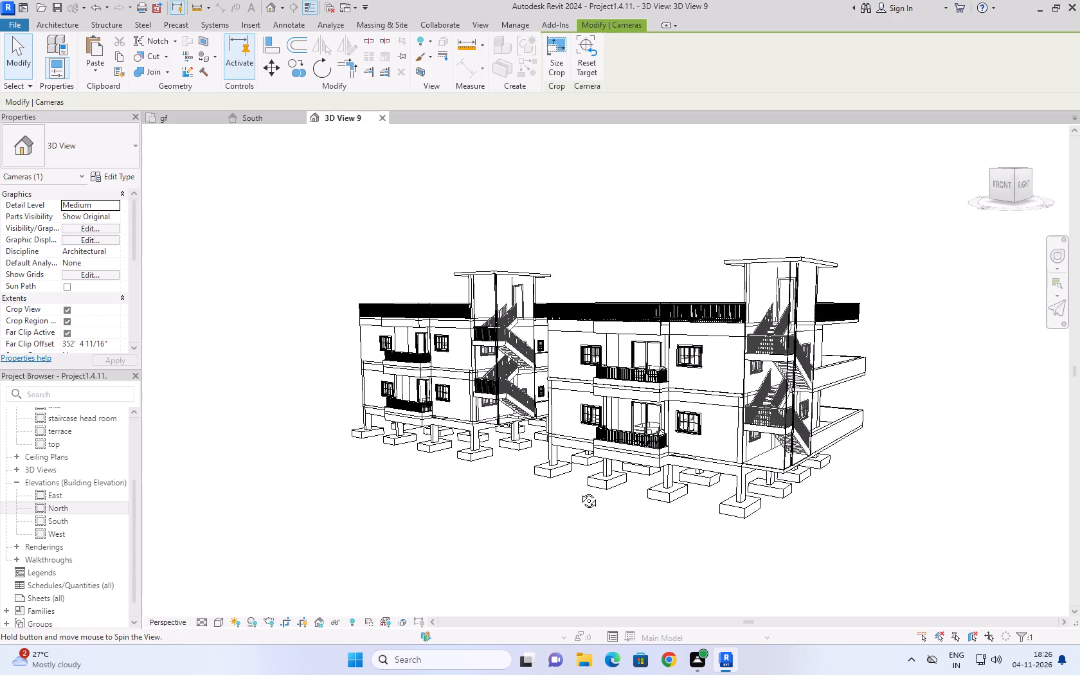
shift+right_drag(579, 491, 576, 506)
shift+right_drag(575, 516, 595, 549)
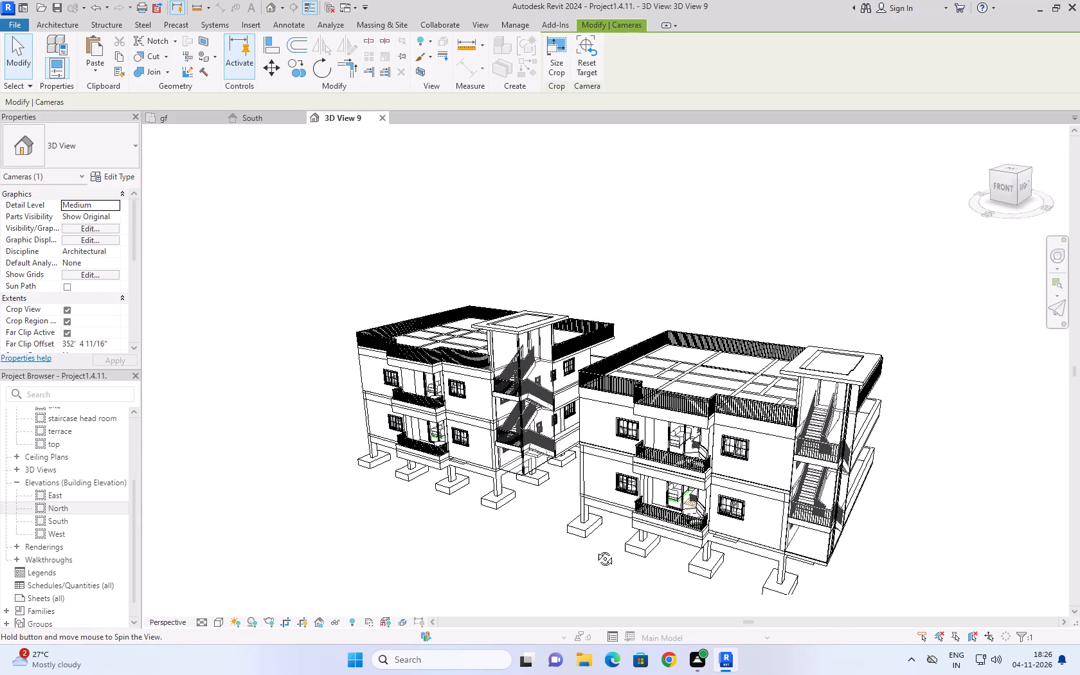
shift+right_drag(595, 549, 596, 548)
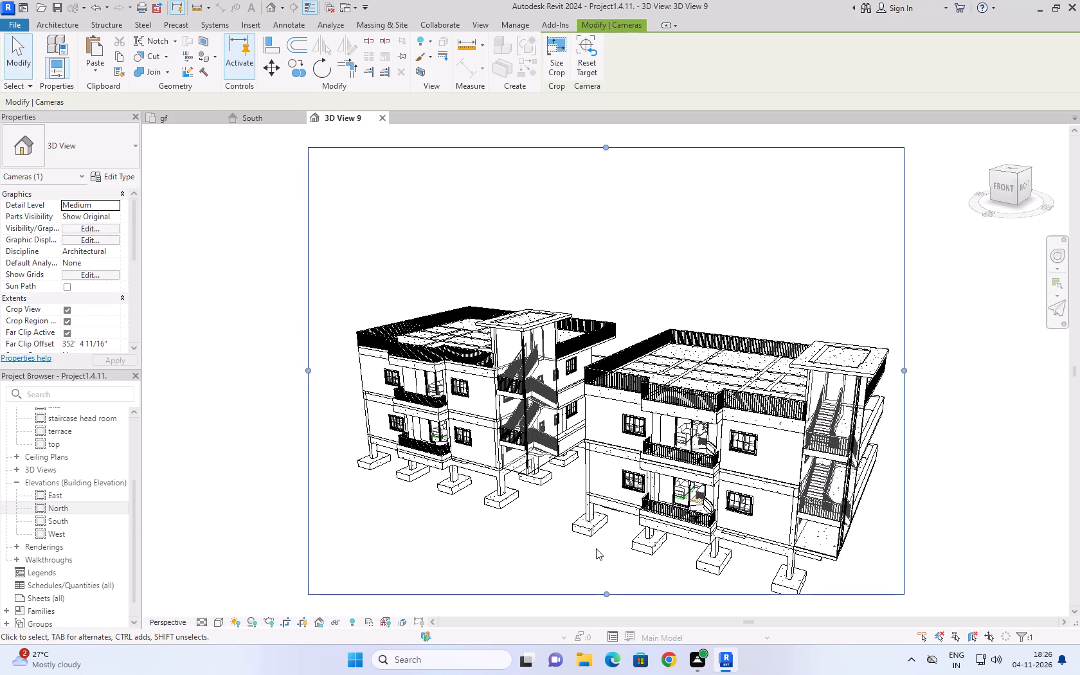
Extend the crop region's lower edge downward to leave space below the nearest building's footings.
middle_drag(596, 548, 551, 498)
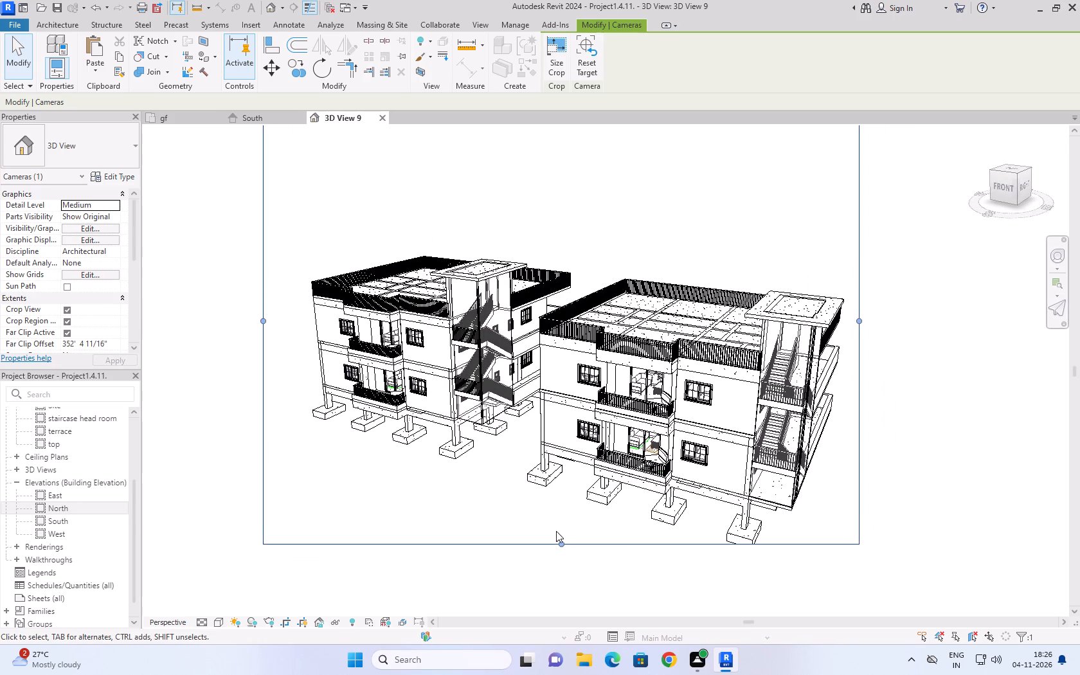
drag(560, 544, 562, 564)
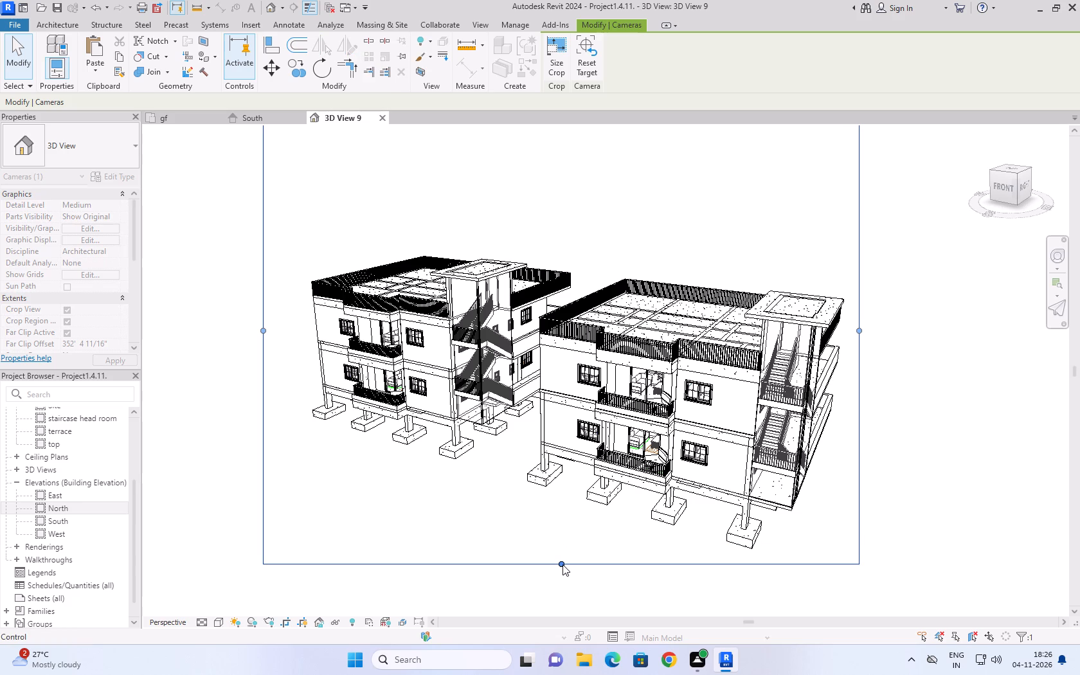
Examine how both buildings are framed within the camera view's crop region.
scroll(616, 272, down, 2)
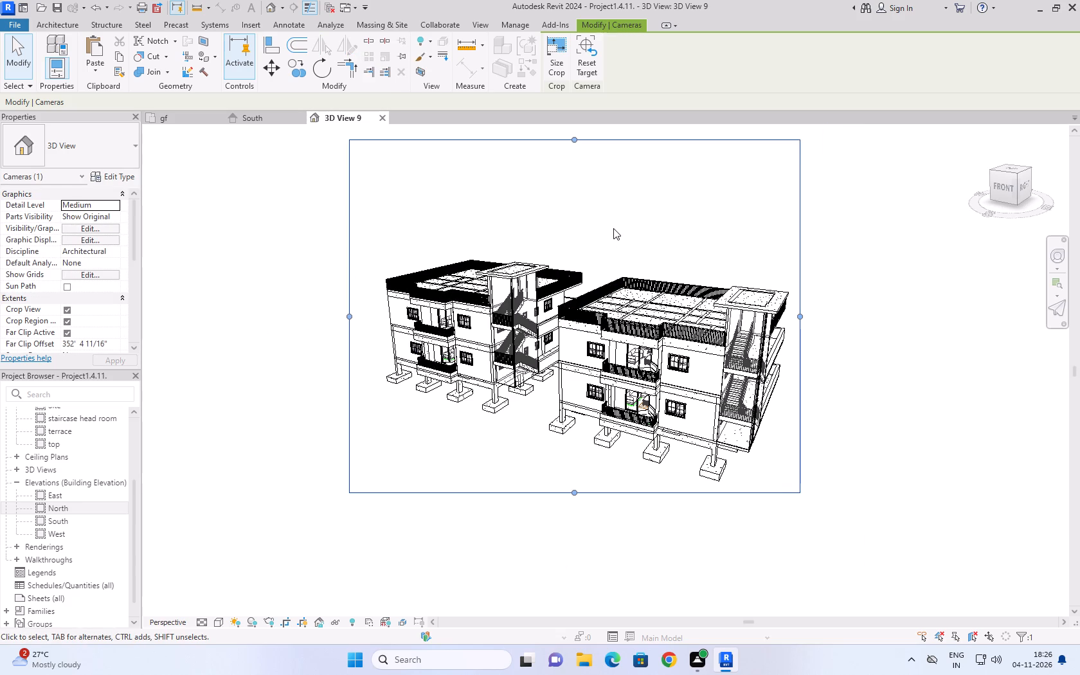
scroll(613, 228, up, 1)
middle_drag(607, 207, 609, 268)
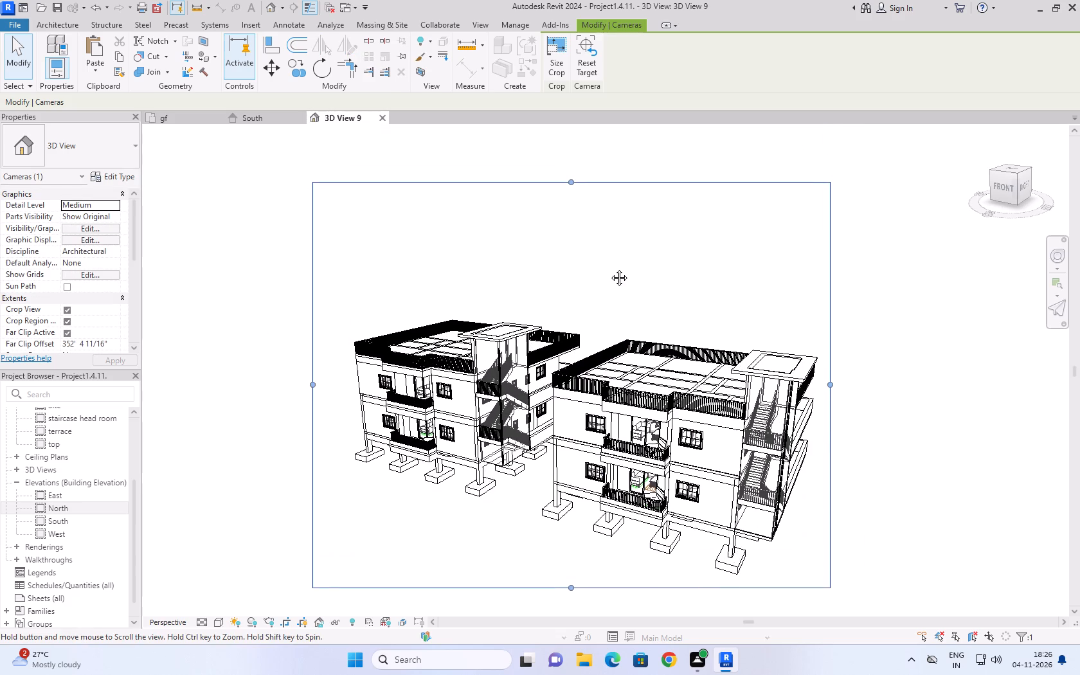
middle_drag(609, 268, 609, 279)
scroll(609, 279, up, 1)
scroll(621, 258, down, 1)
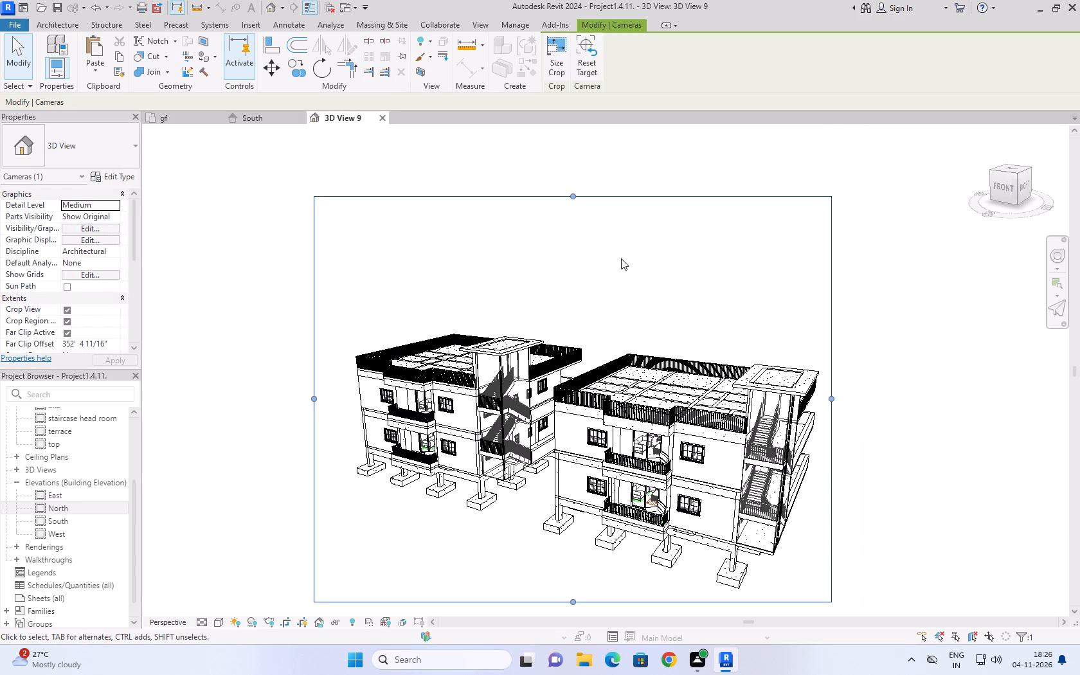
scroll(623, 248, down, 2)
middle_drag(616, 265, 609, 230)
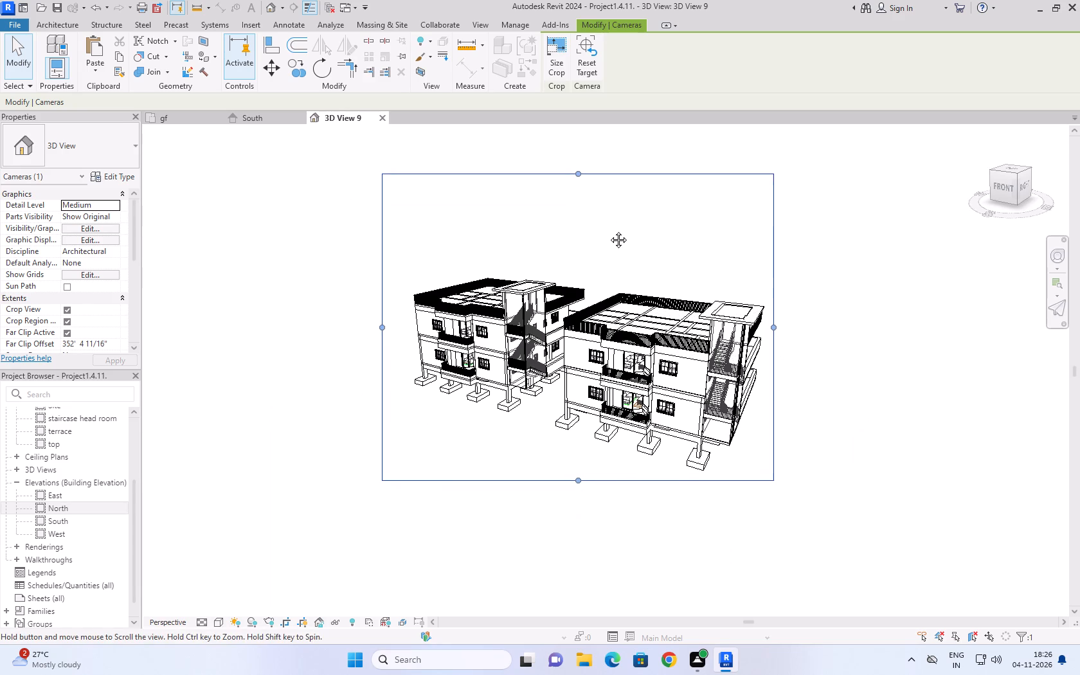
middle_drag(609, 230, 609, 230)
scroll(609, 230, up, 3)
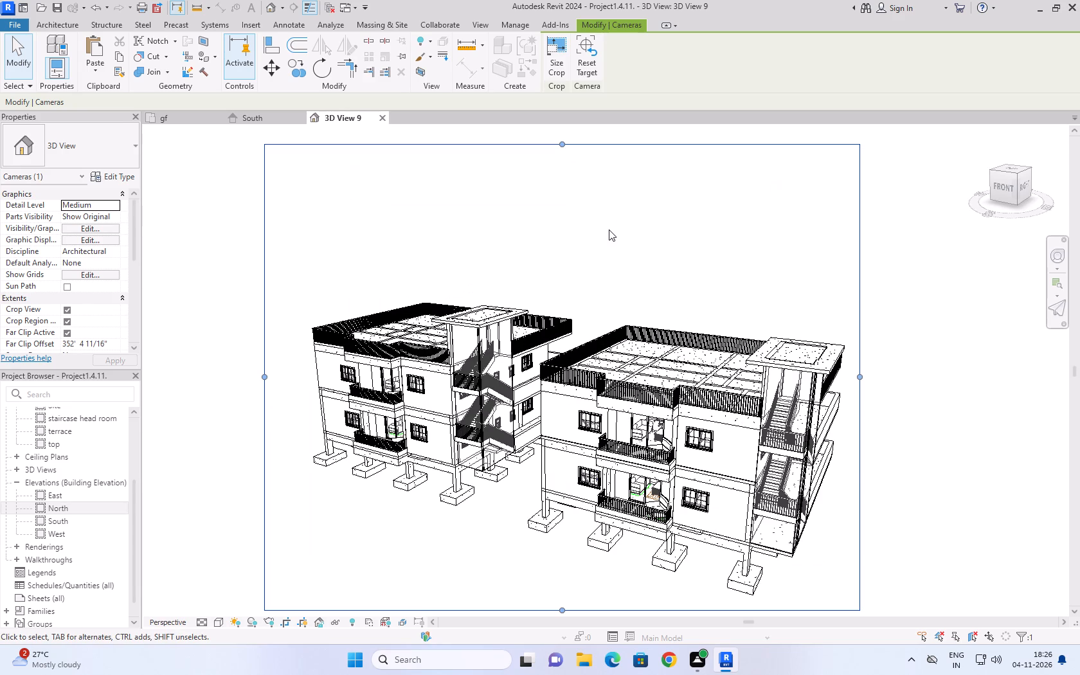
scroll(609, 230, up, 1)
scroll(609, 230, down, 1)
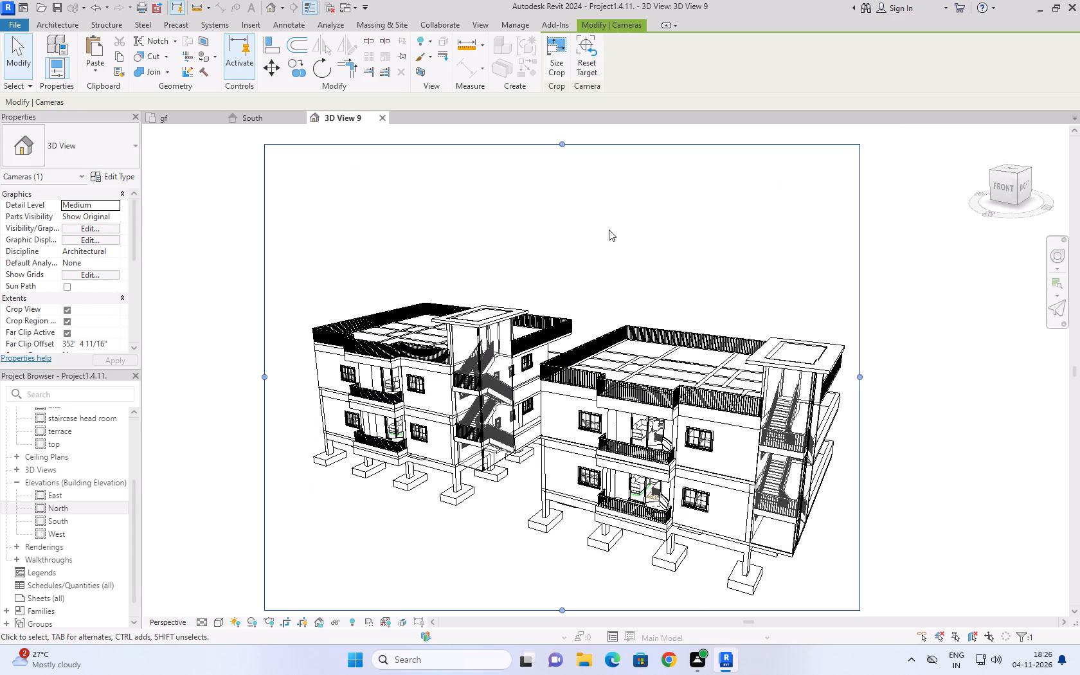
Render 3D View 9 at Medium quality, Printer 300 DPI, with Exterior: Sun only lighting and a Sky: Very Cloudy background.
text(RR)
click(95, 111)
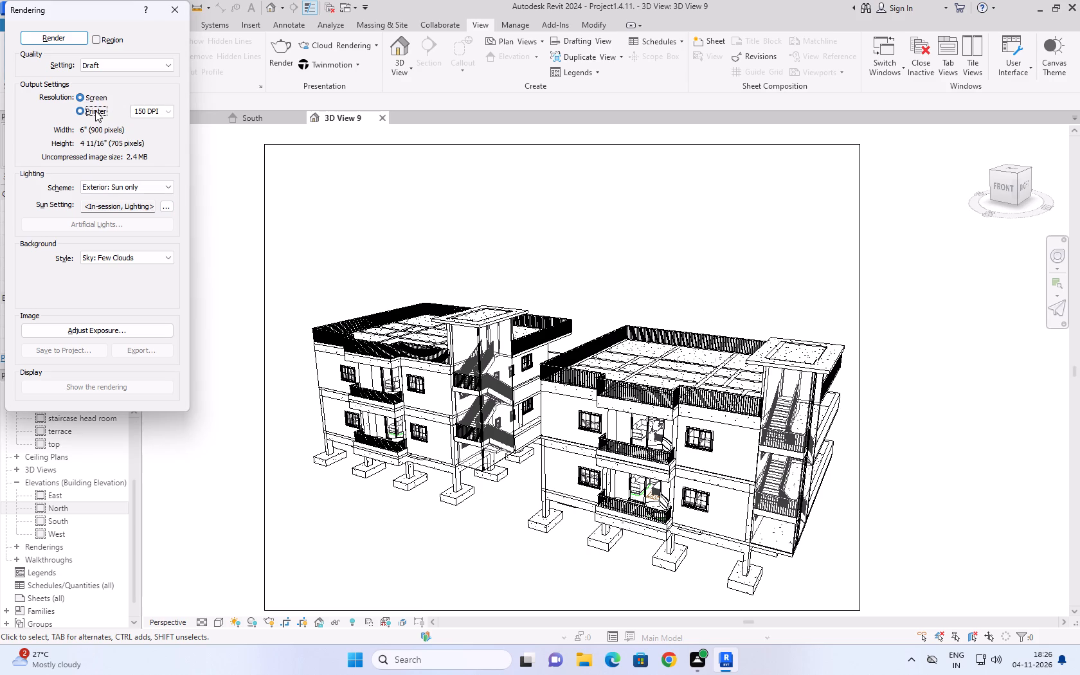
click(168, 110)
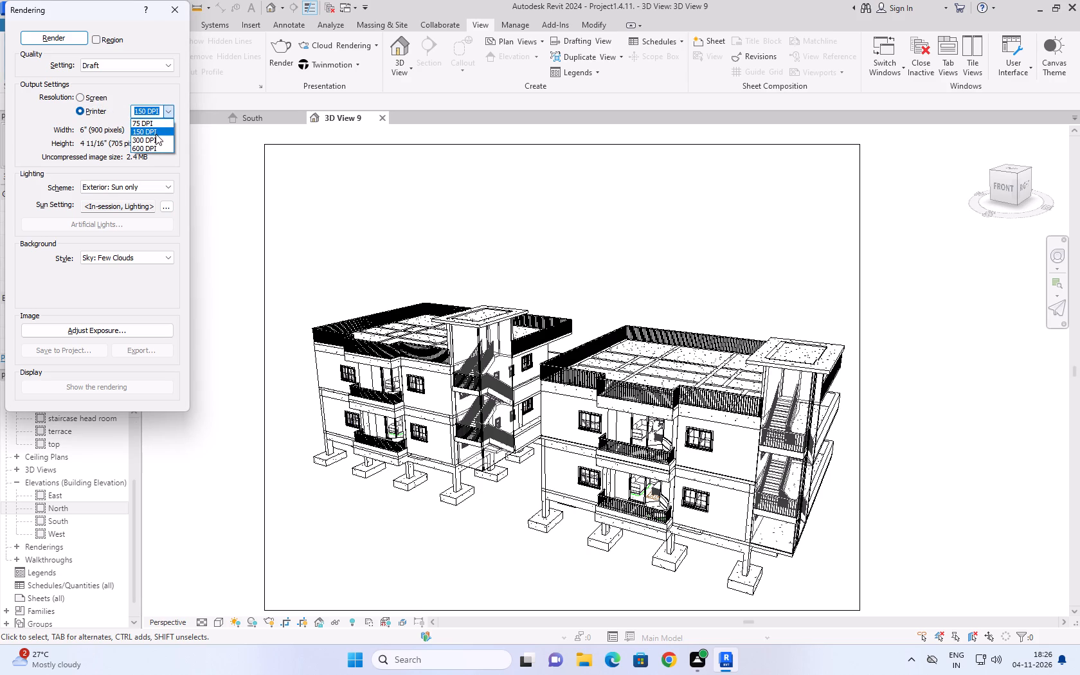
click(155, 138)
click(141, 64)
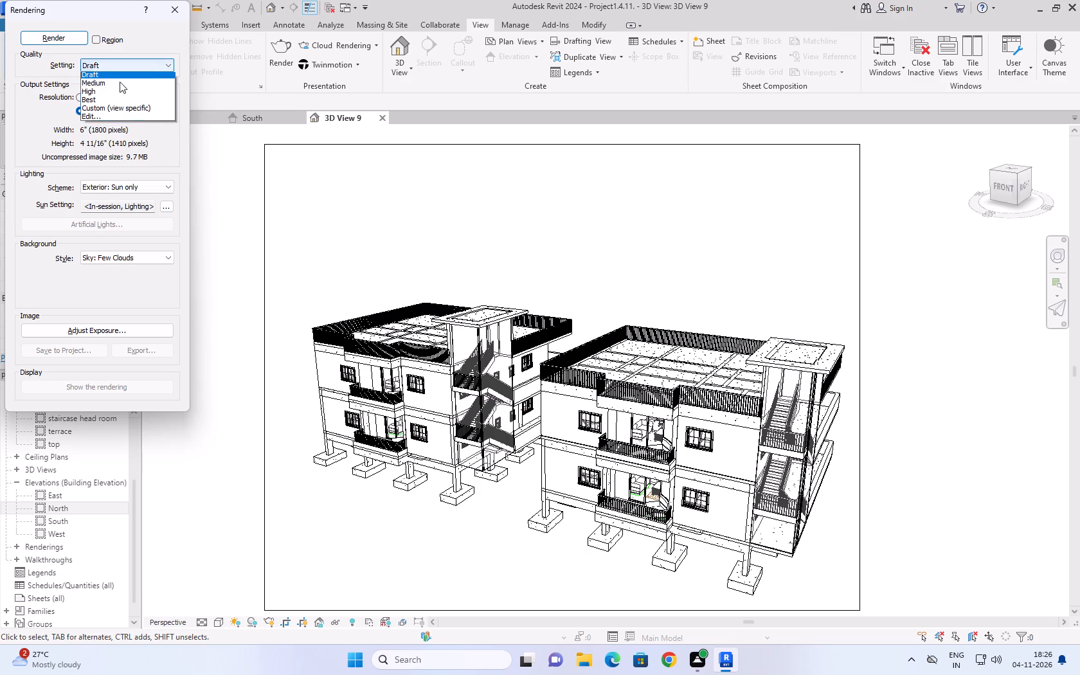
click(116, 86)
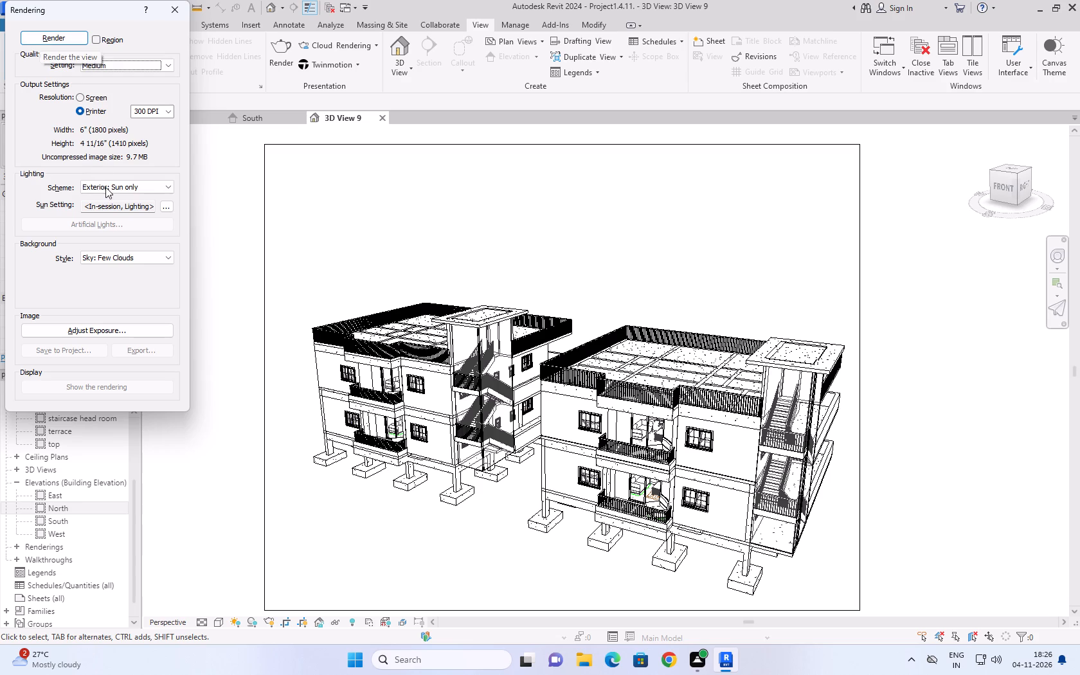
click(107, 259)
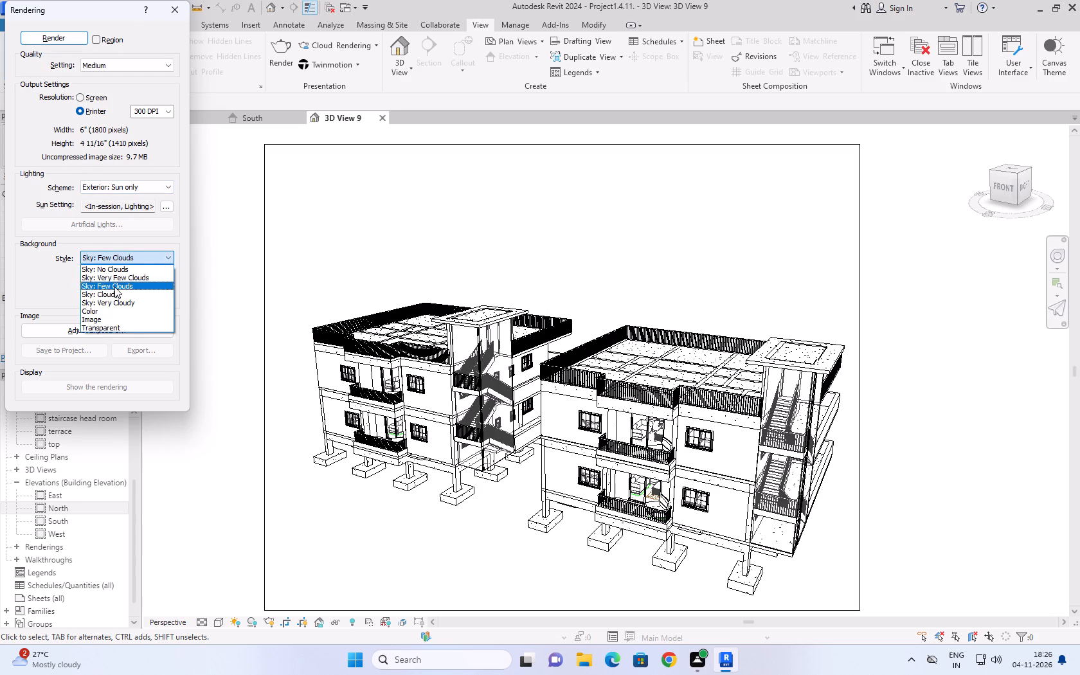
click(122, 302)
click(56, 41)
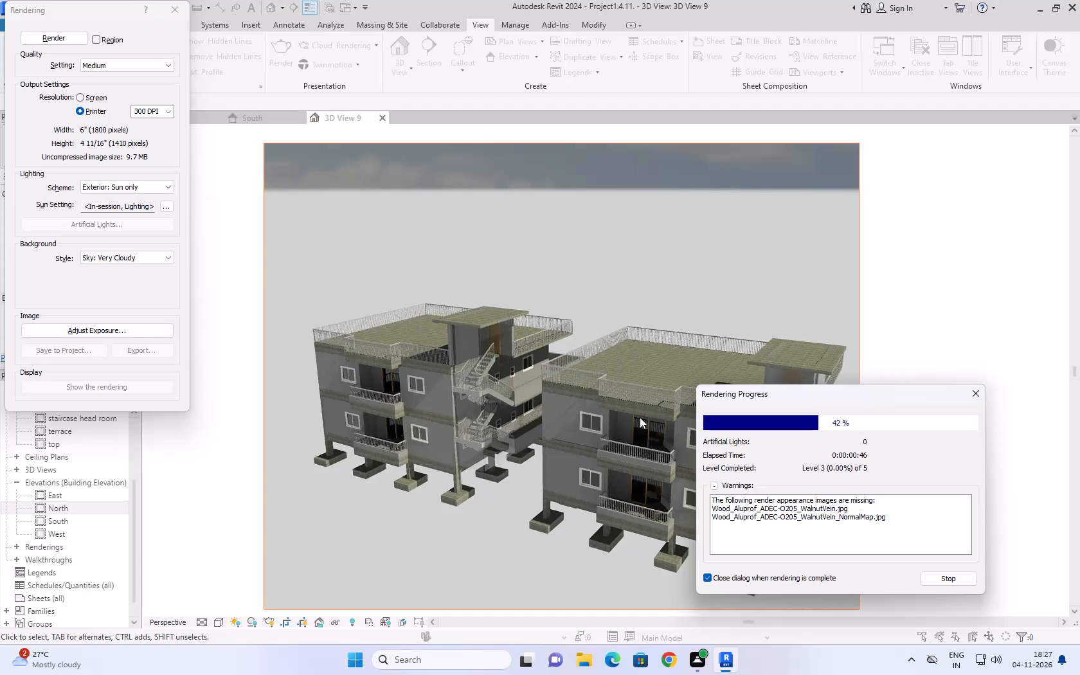
drag(852, 392, 863, 277)
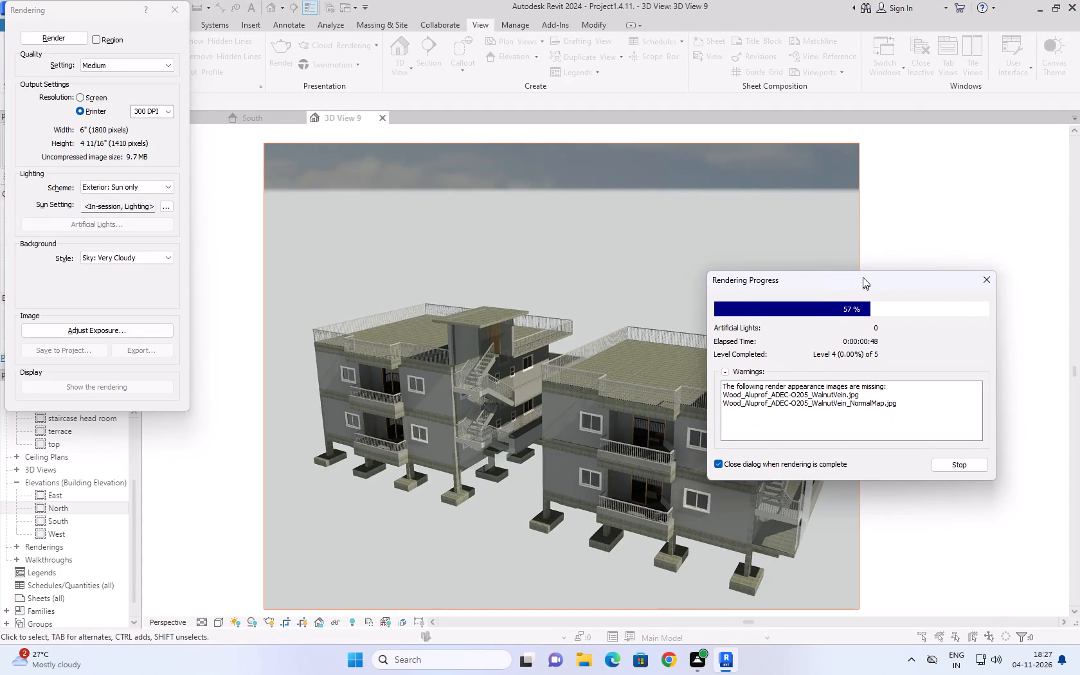
drag(863, 277, 851, 297)
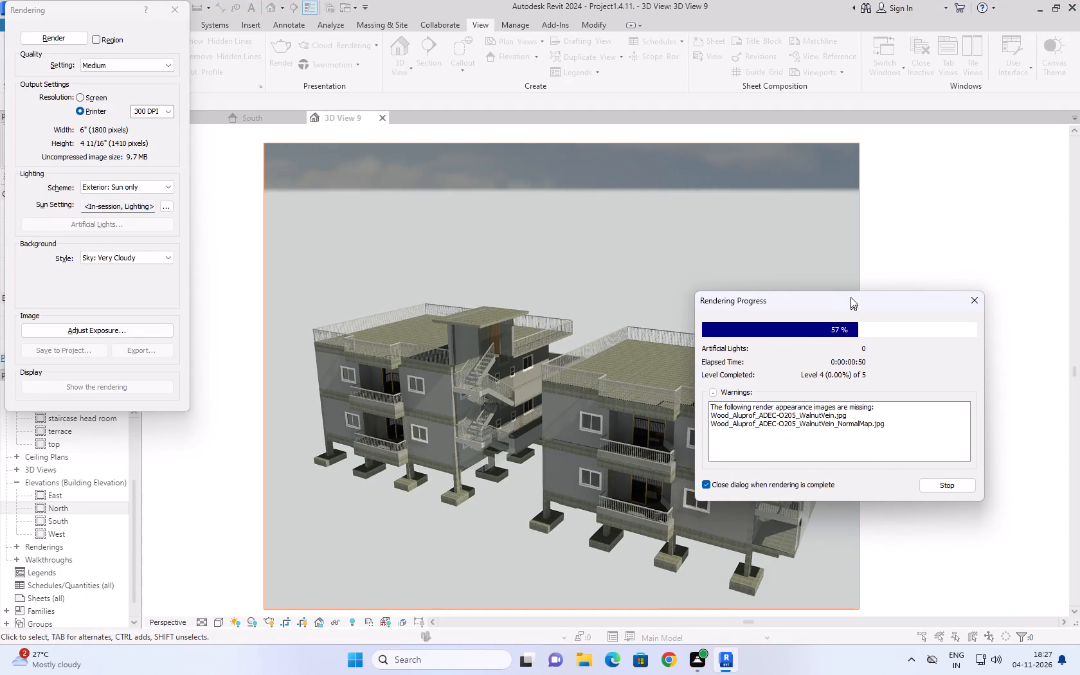
drag(851, 297, 851, 277)
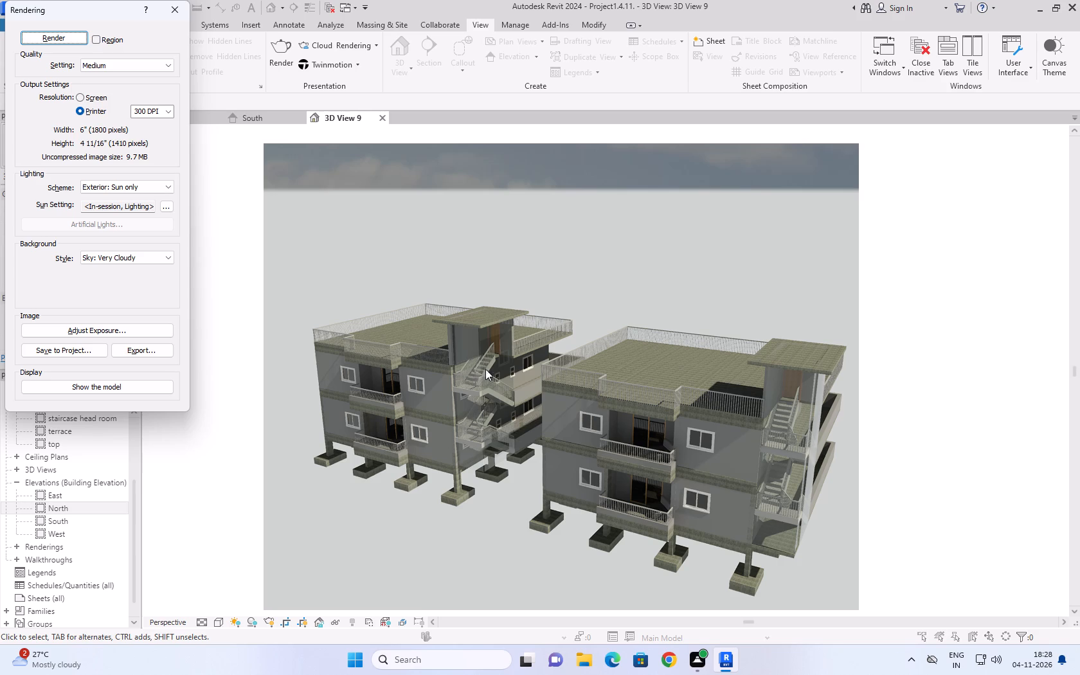
Export the render to the Desktop as the JPEG file 3D View 9, replacing the existing file.
click(143, 346)
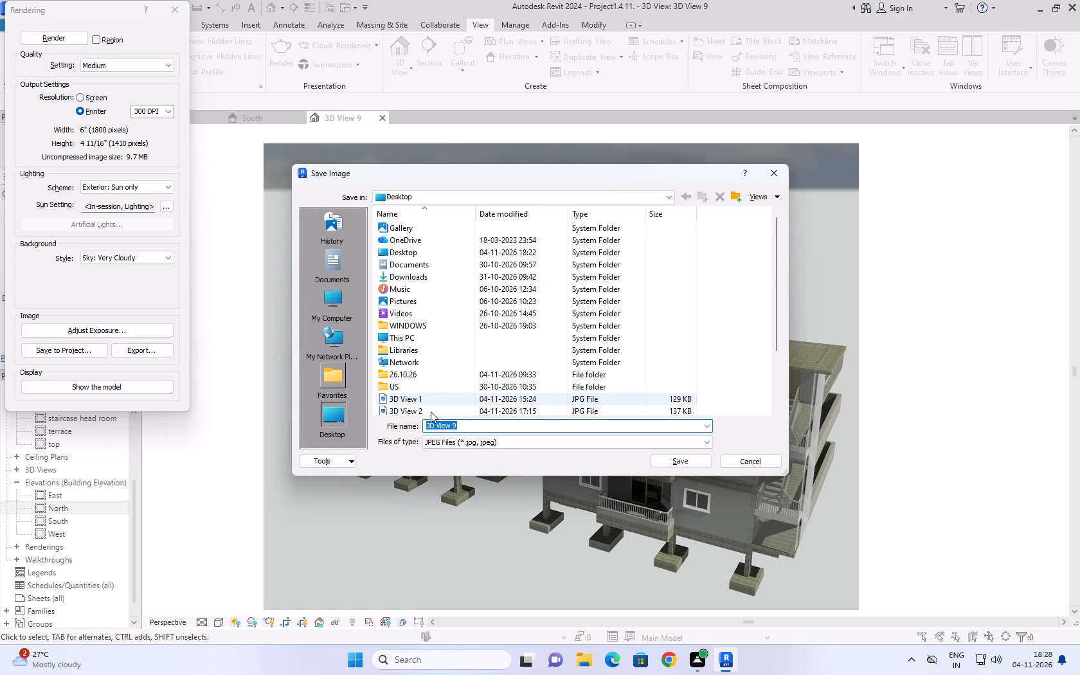
click(332, 417)
click(685, 458)
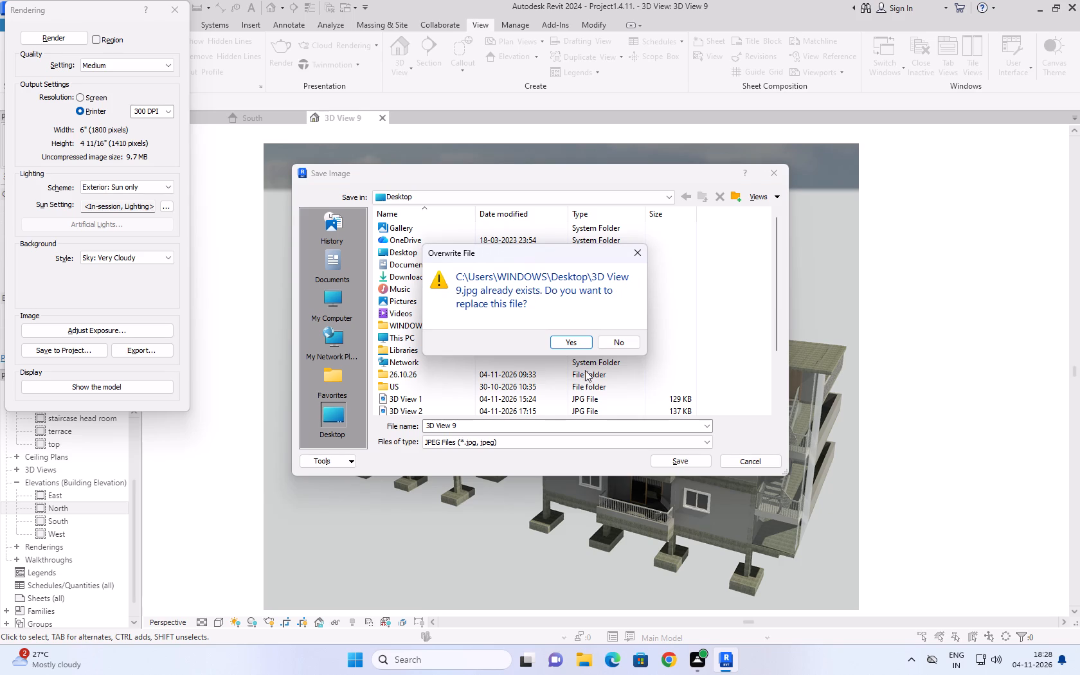
click(579, 340)
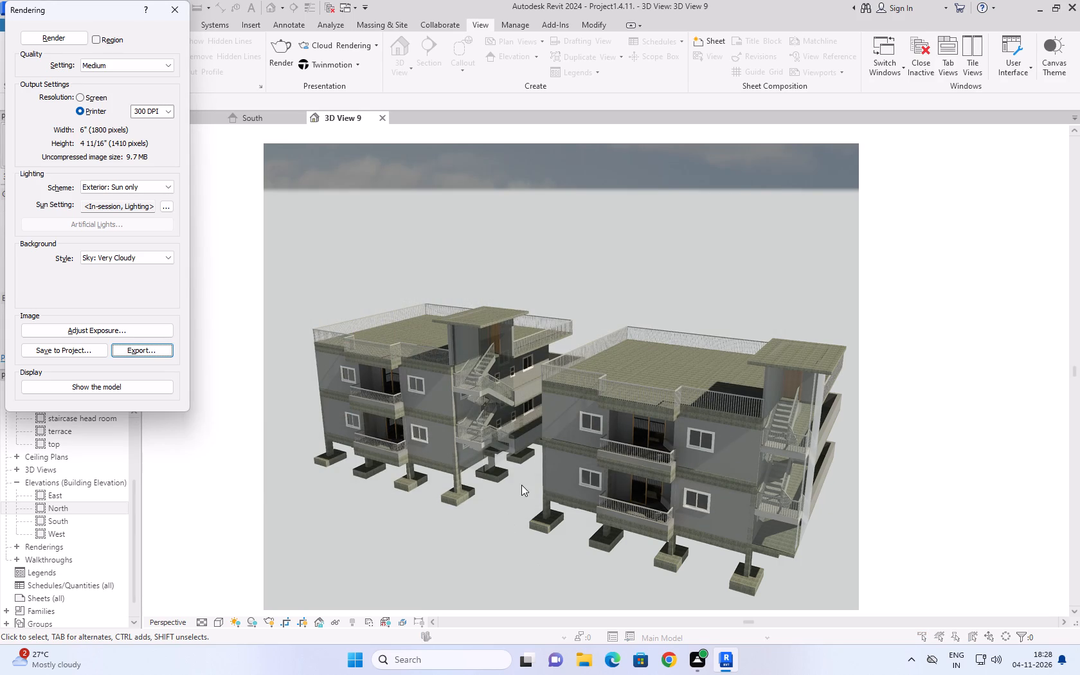
Inspect the 3D View 9 render up close, examining the staircases, balconies, windows and footings of both buildings.
scroll(488, 424, up, 8)
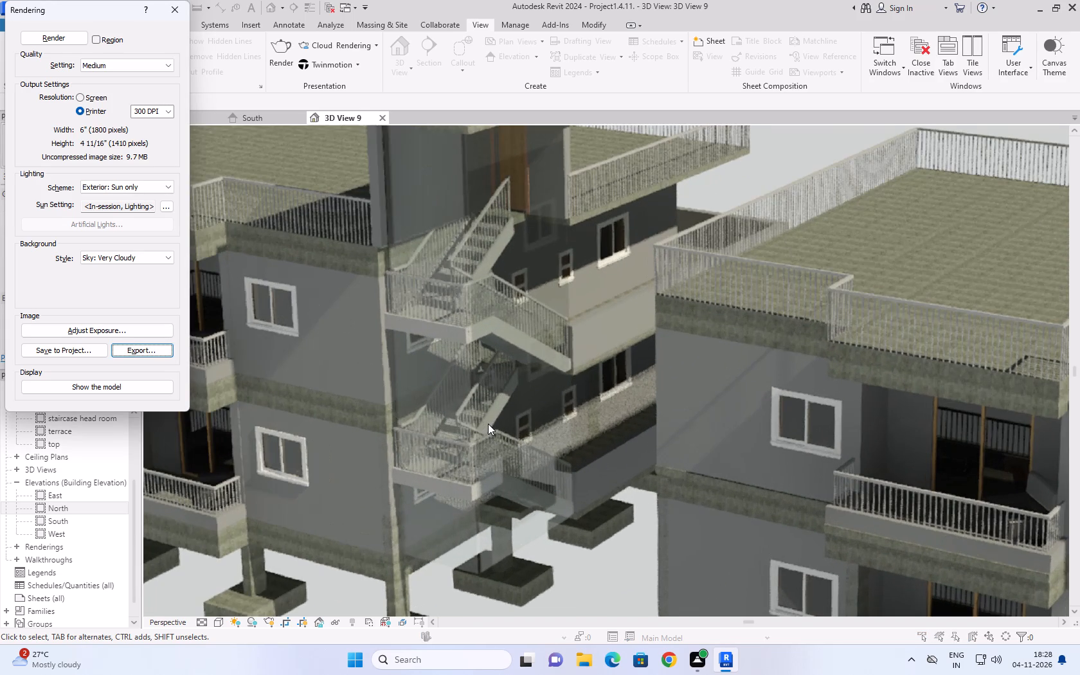
scroll(577, 261, up, 2)
scroll(577, 261, down, 8)
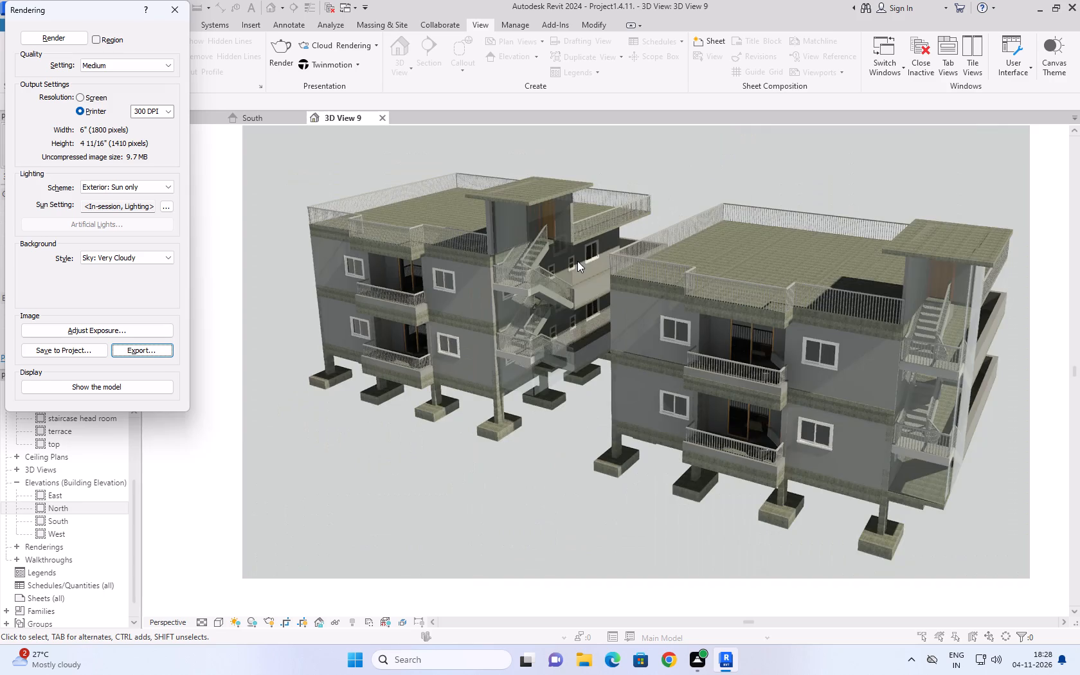
scroll(577, 261, down, 4)
scroll(702, 338, up, 4)
scroll(718, 414, up, 4)
scroll(661, 451, up, 4)
scroll(661, 451, down, 9)
scroll(633, 292, up, 3)
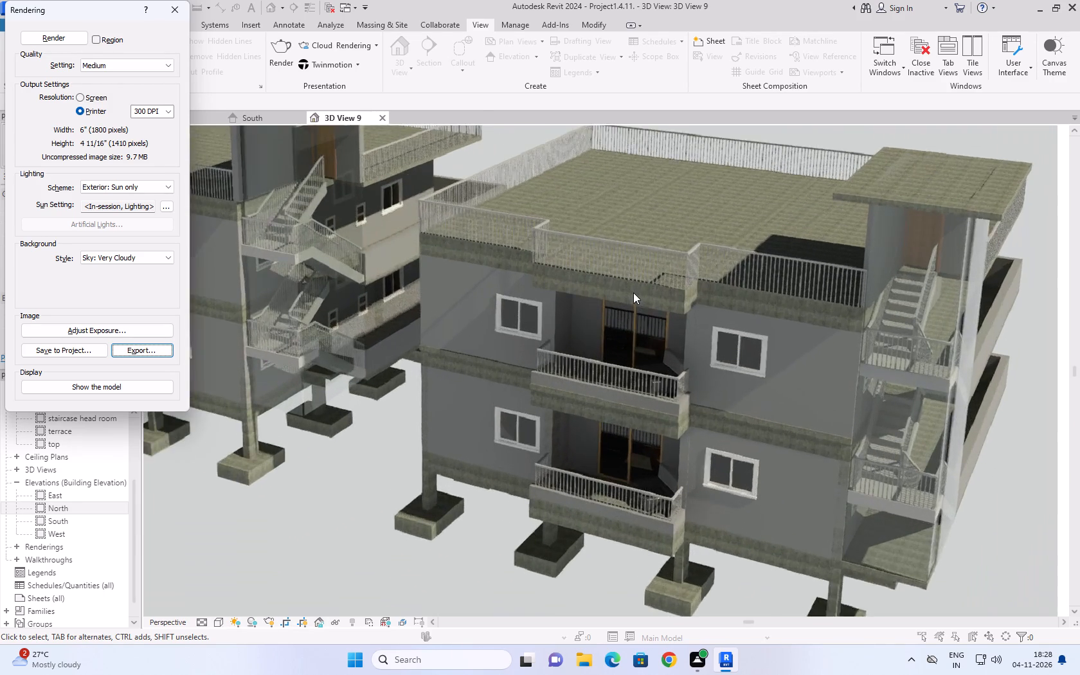
scroll(633, 292, up, 5)
scroll(636, 292, down, 12)
scroll(729, 354, up, 4)
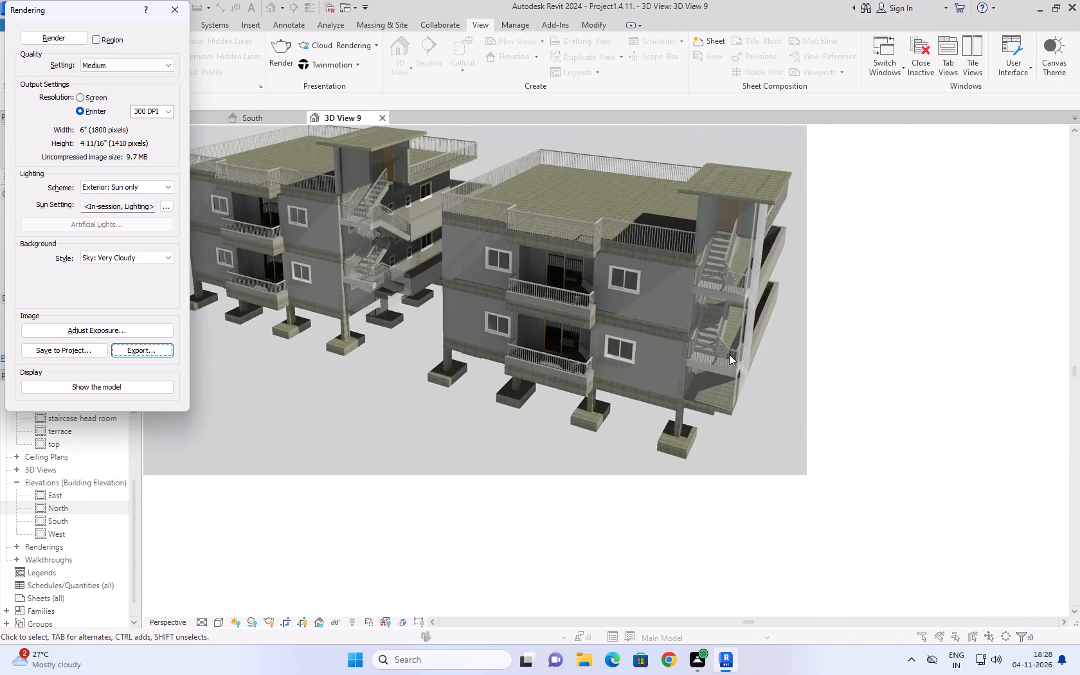
scroll(729, 354, up, 8)
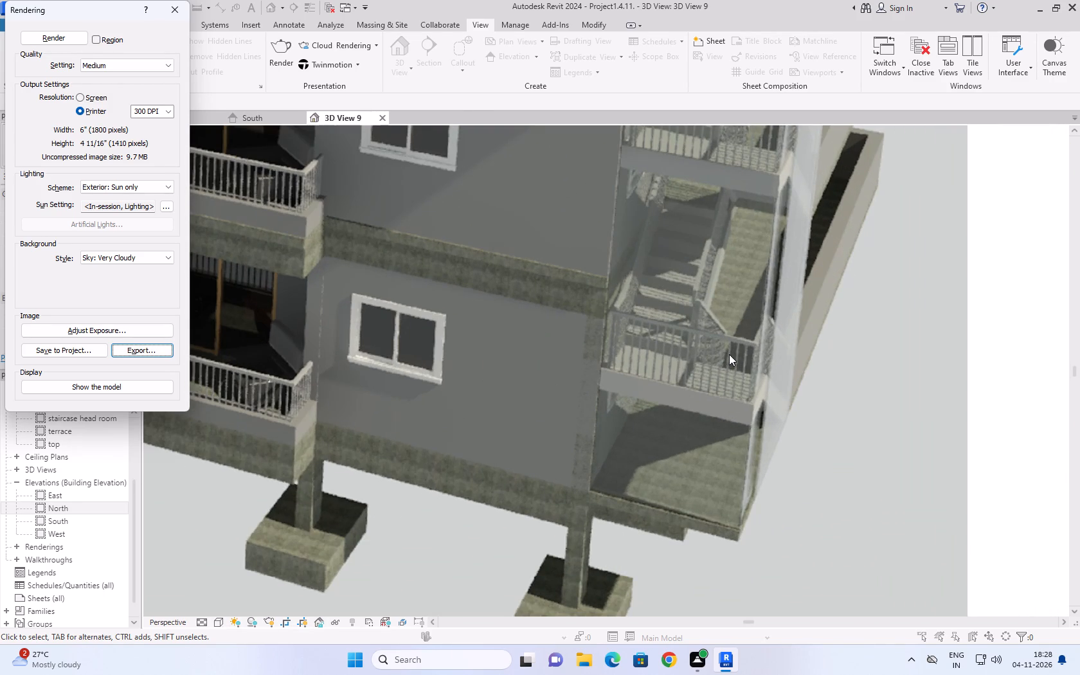
scroll(729, 354, down, 8)
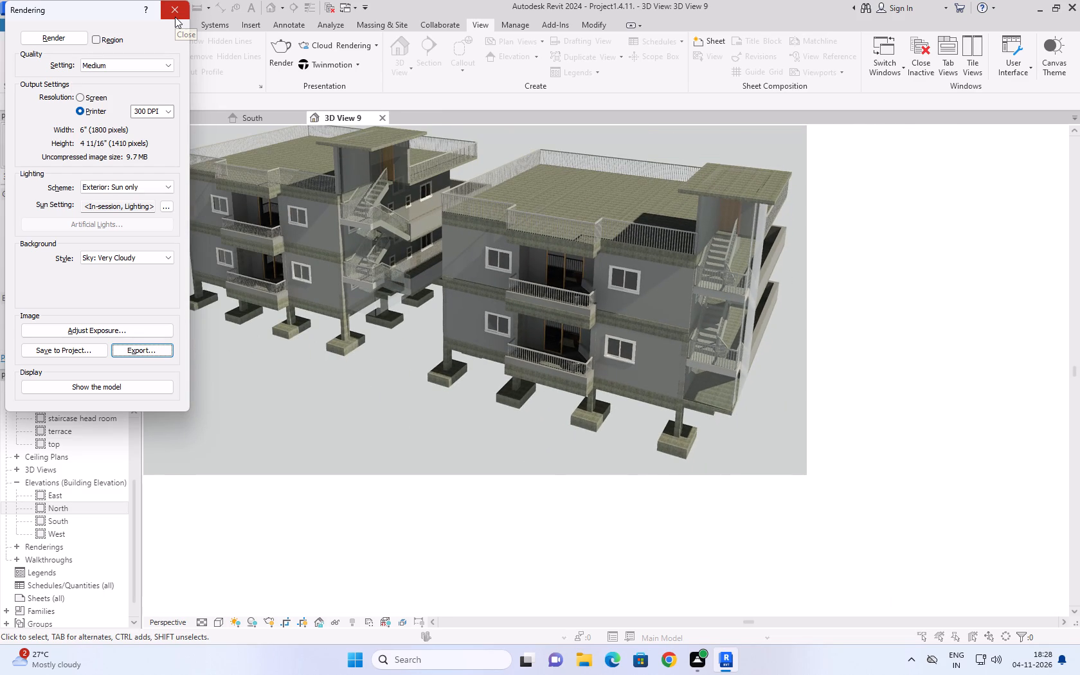
click(926, 501)
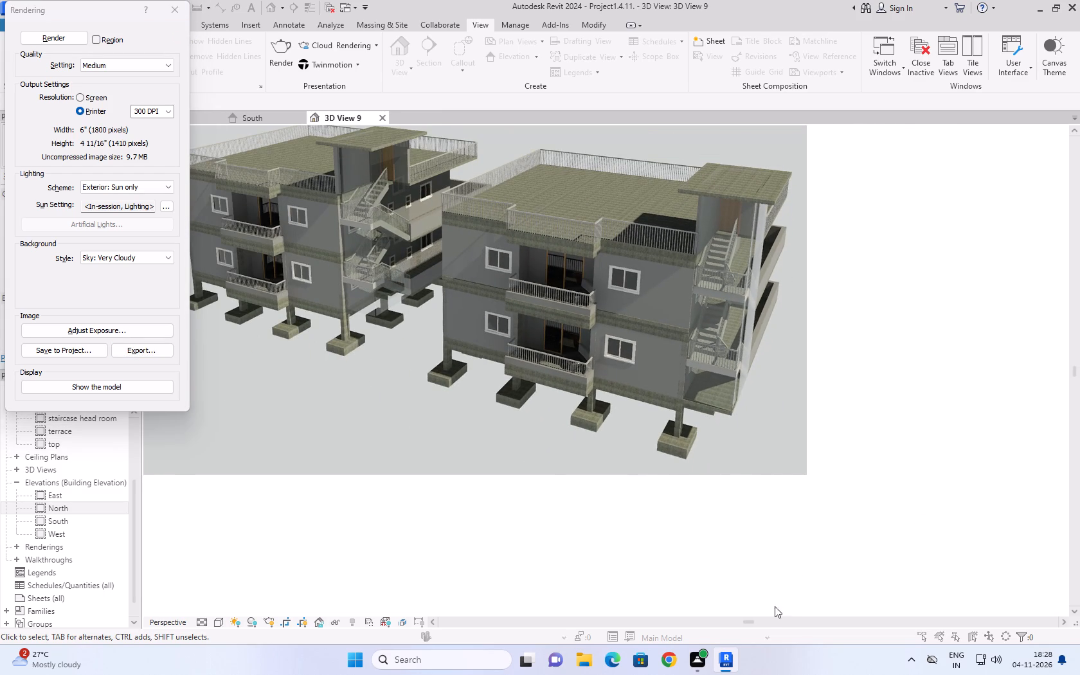
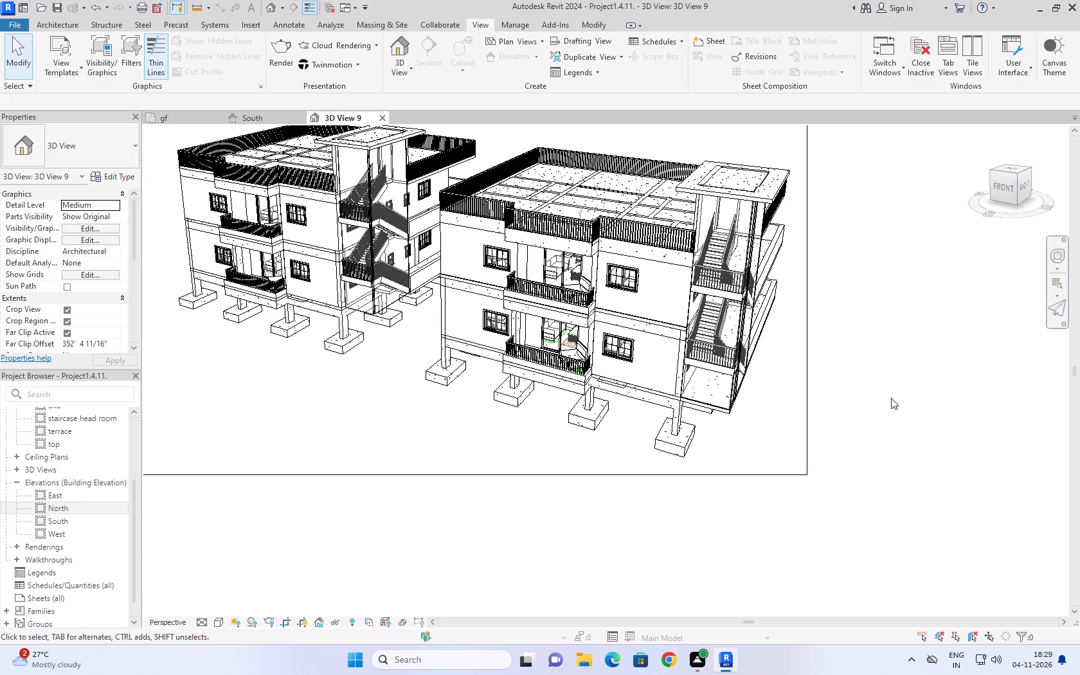
Review the gf floor plan, checking the layouts of both buildings and the imported drawing.
click(175, 108)
click(175, 119)
click(253, 116)
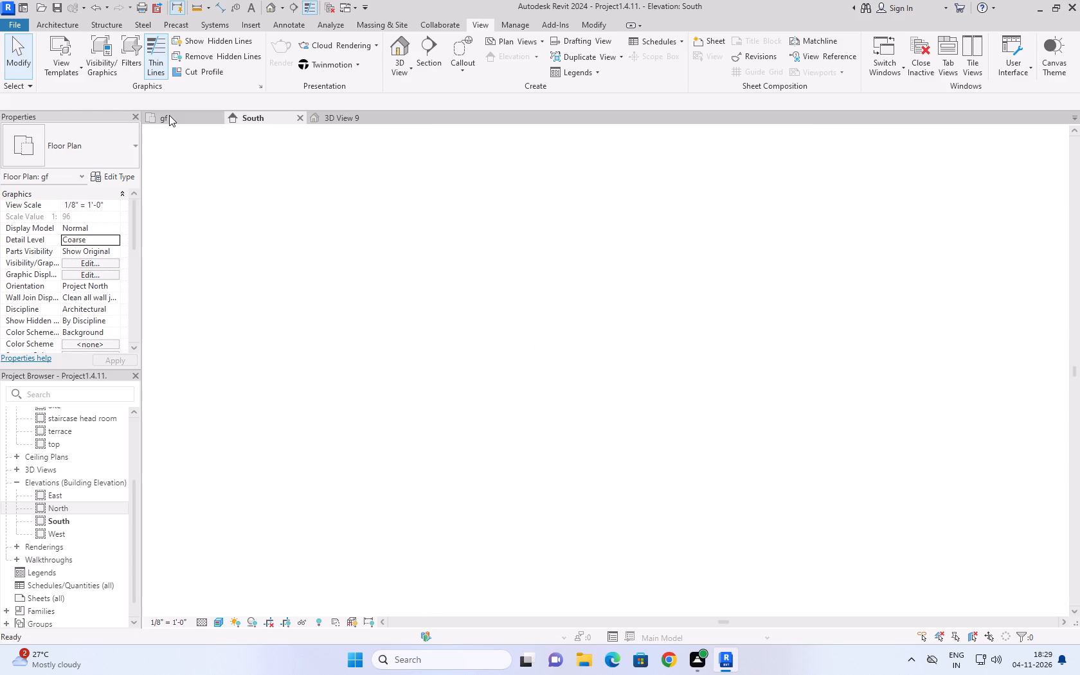
click(169, 115)
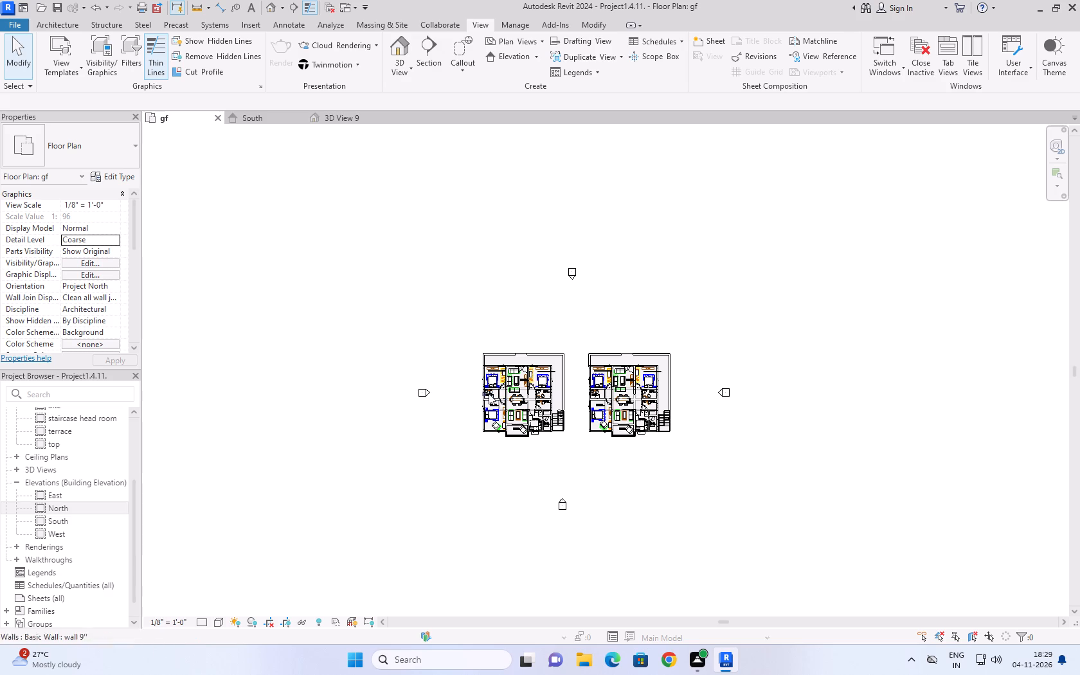
scroll(498, 366, up, 4)
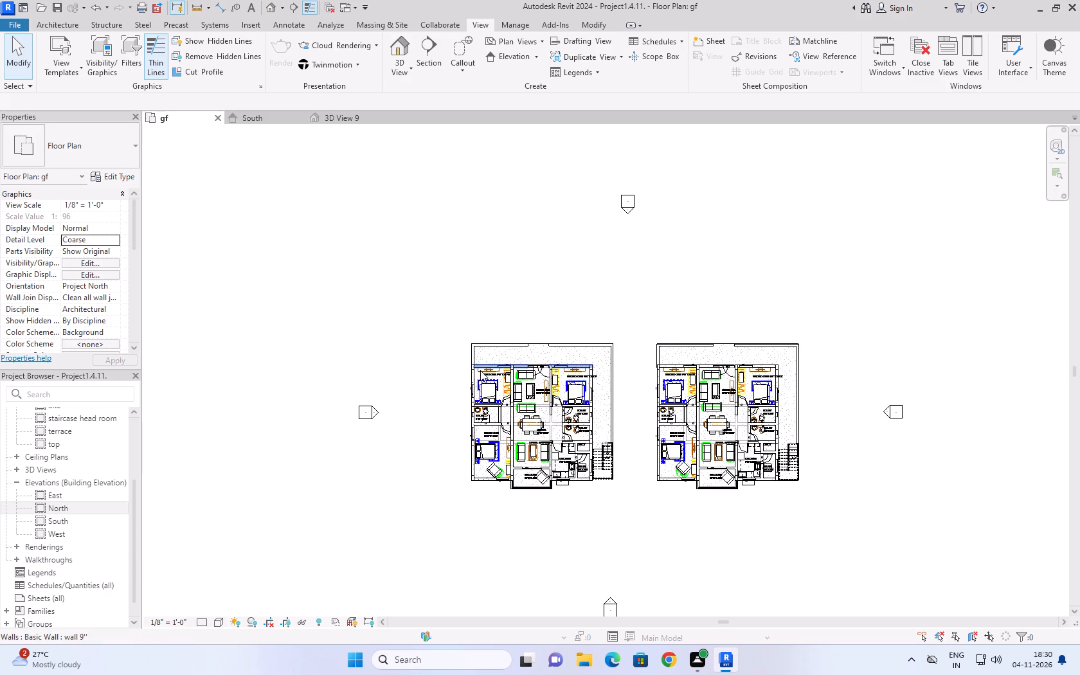
click(483, 378)
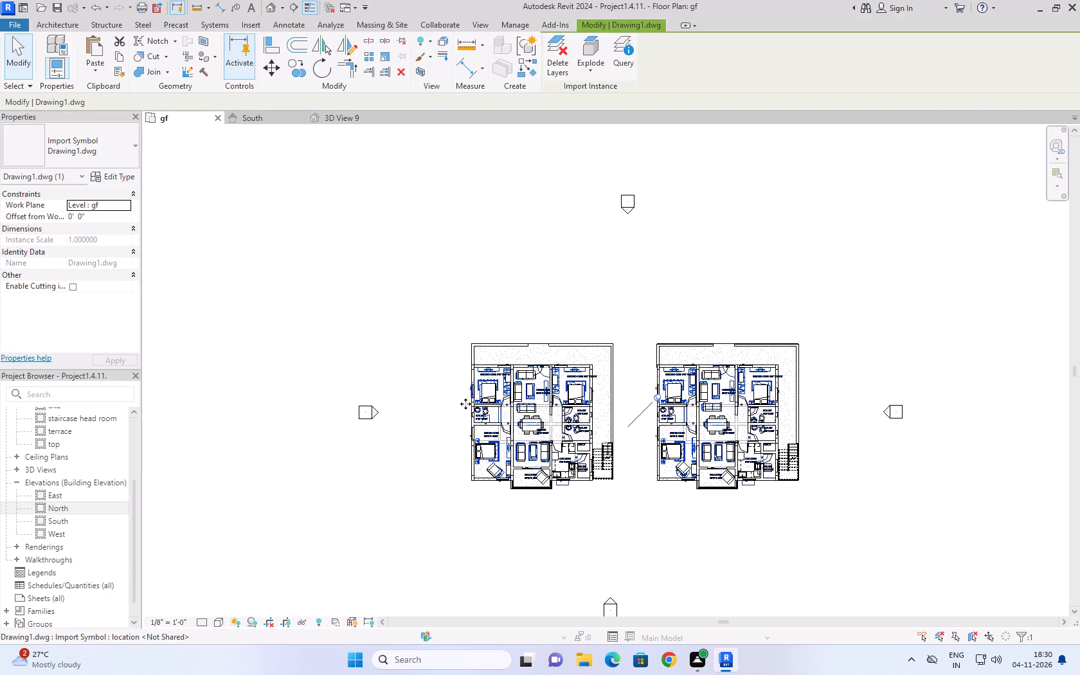
click(365, 271)
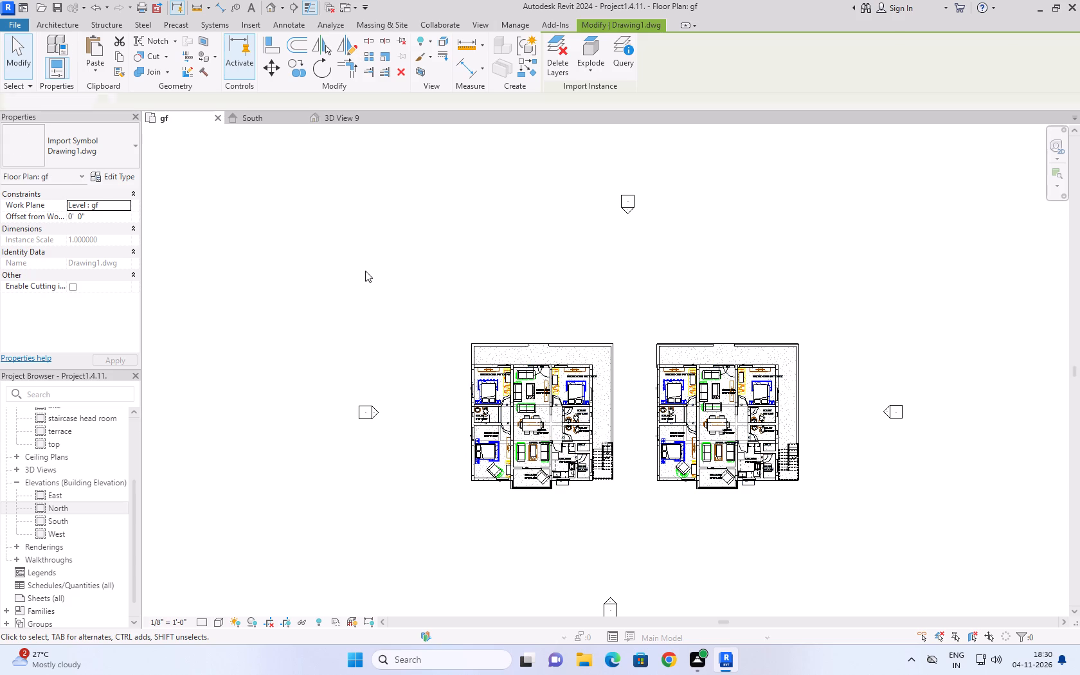
click(22, 67)
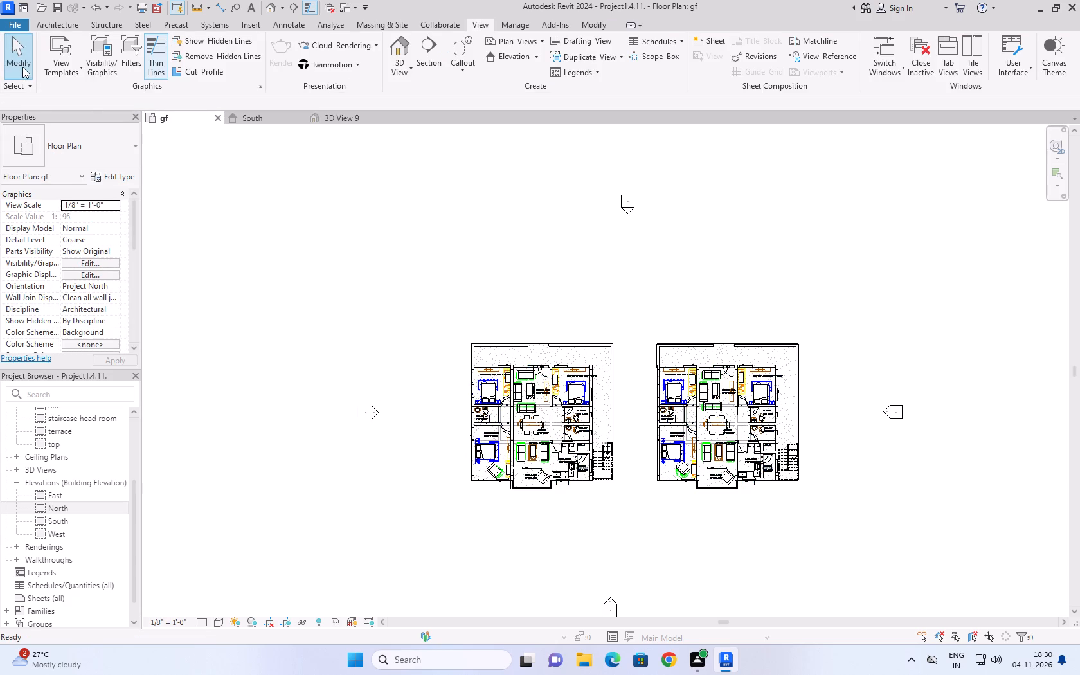
Close the 3D View 9 camera view.
click(325, 122)
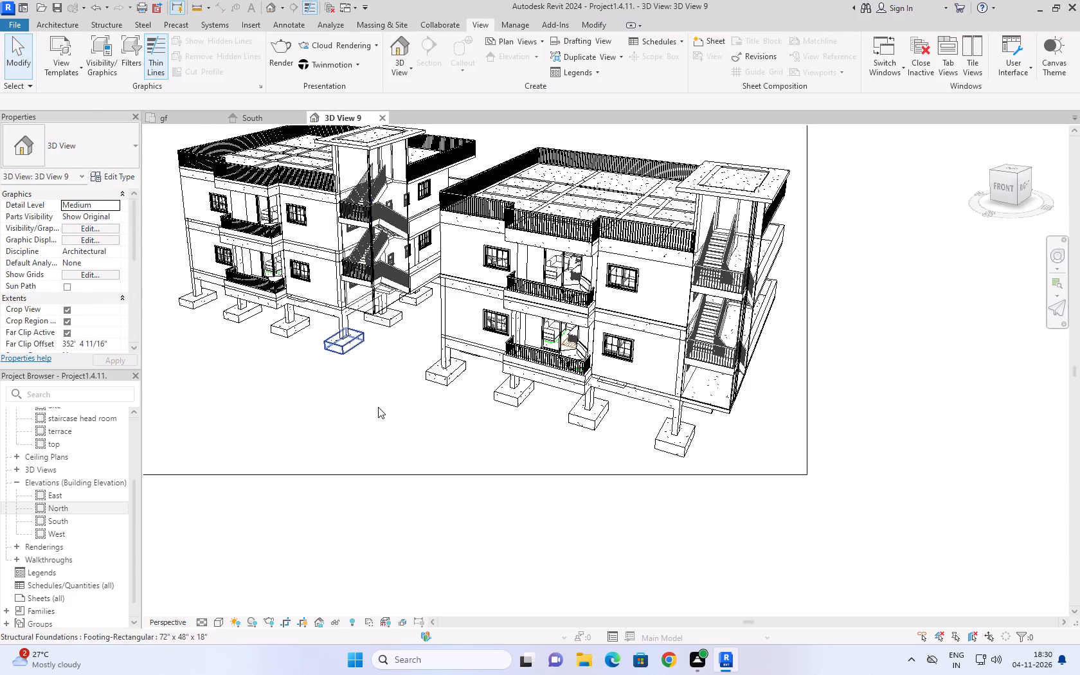
scroll(428, 443, down, 3)
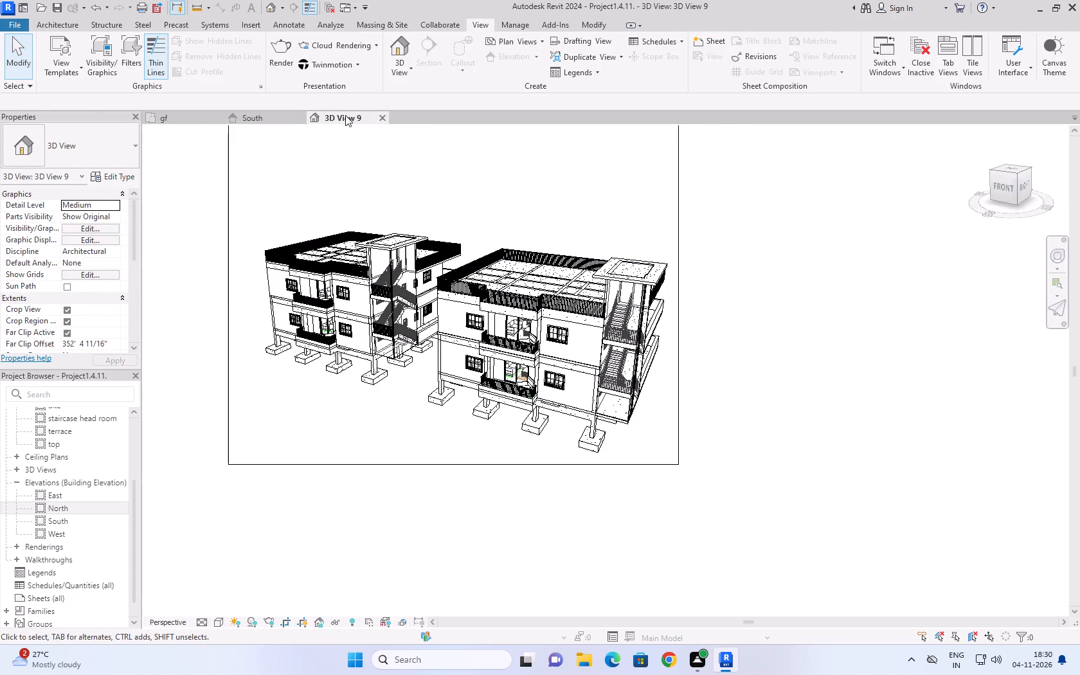
click(383, 116)
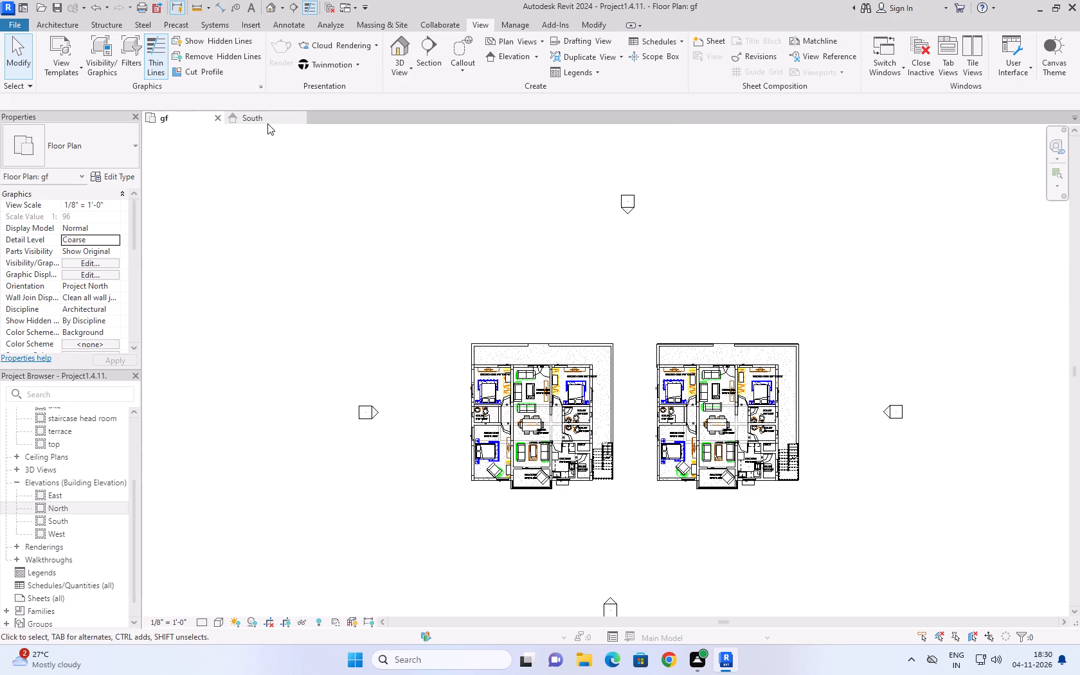
Examine both buildings in the South elevation, including the parapet railings, balconies, windows, staircases and footings.
click(267, 123)
click(296, 154)
scroll(296, 154, down, 5)
middle_drag(296, 154, 376, 300)
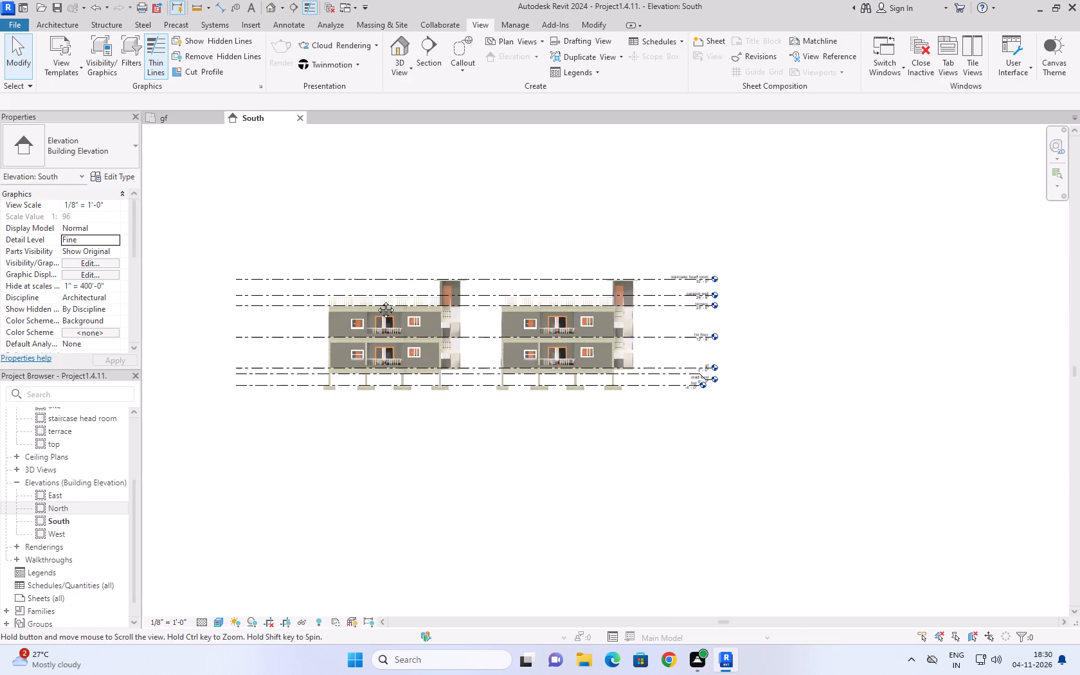
middle_drag(376, 300, 401, 344)
scroll(614, 545, up, 4)
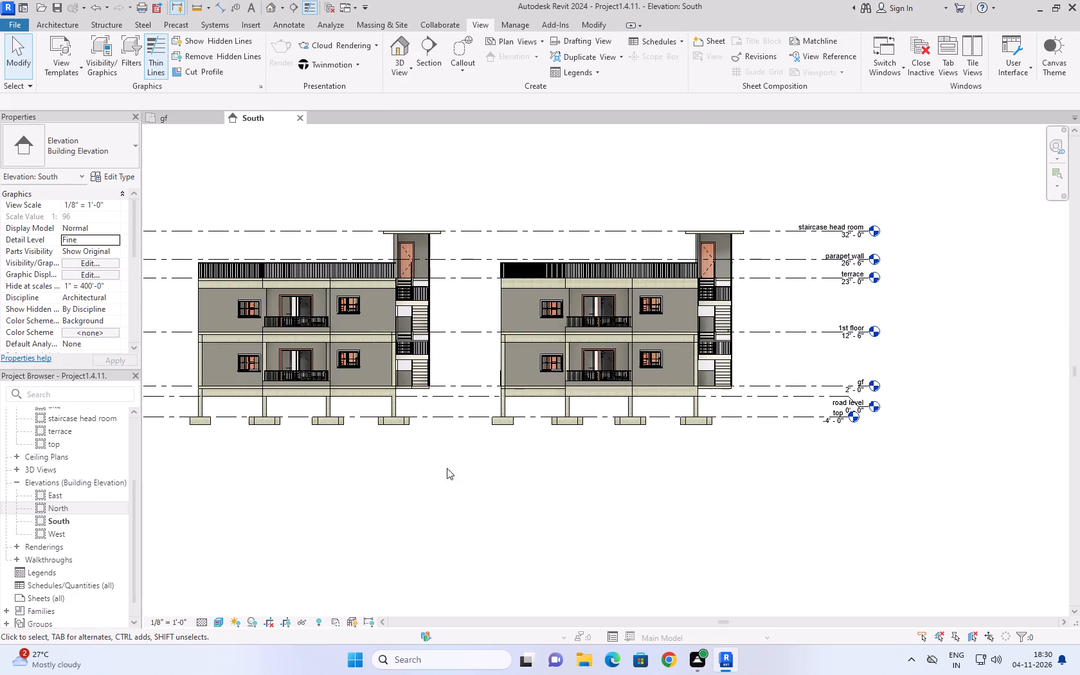
scroll(428, 463, up, 3)
scroll(428, 463, down, 1)
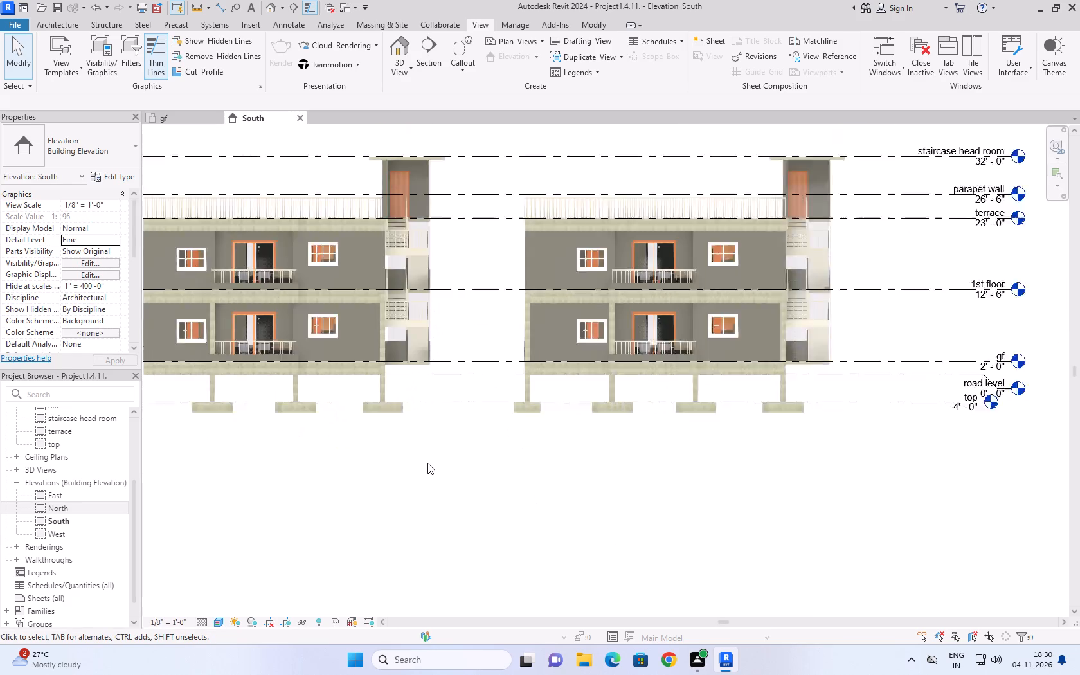
scroll(428, 463, down, 2)
middle_drag(175, 312, 256, 302)
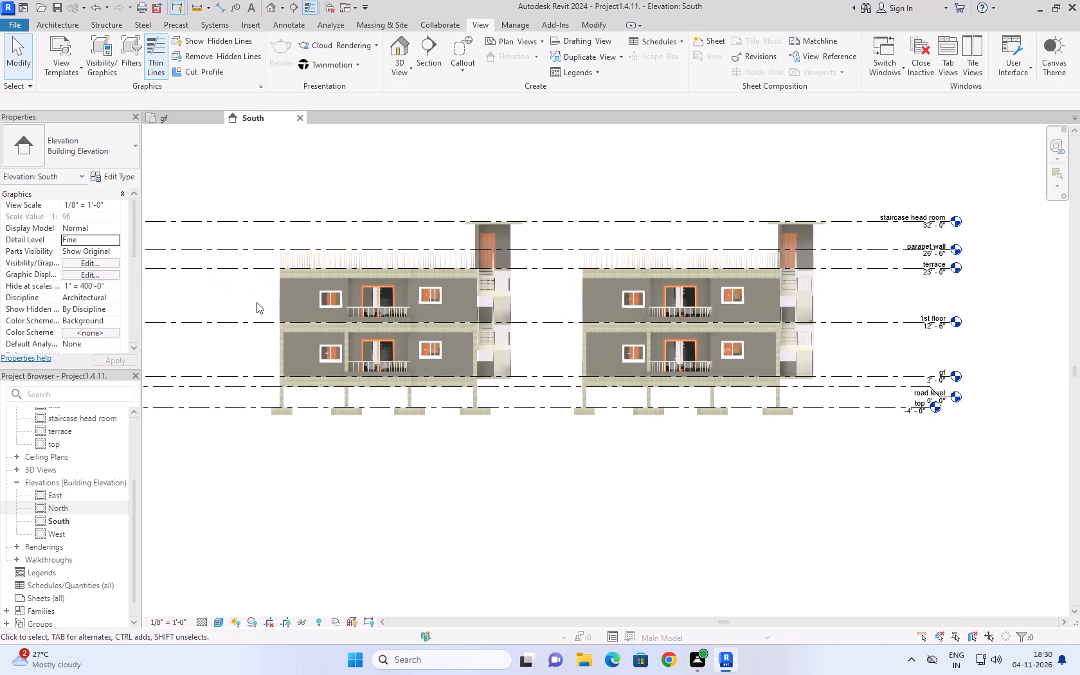
scroll(388, 344, up, 4)
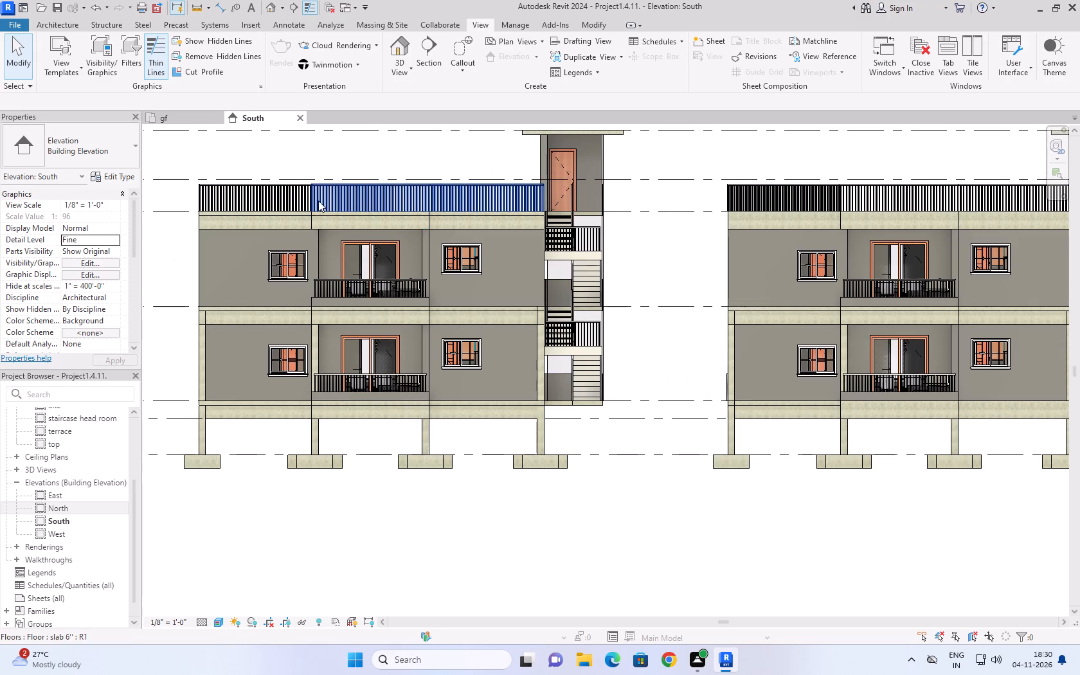
scroll(318, 201, down, 9)
Save the project.
click(432, 397)
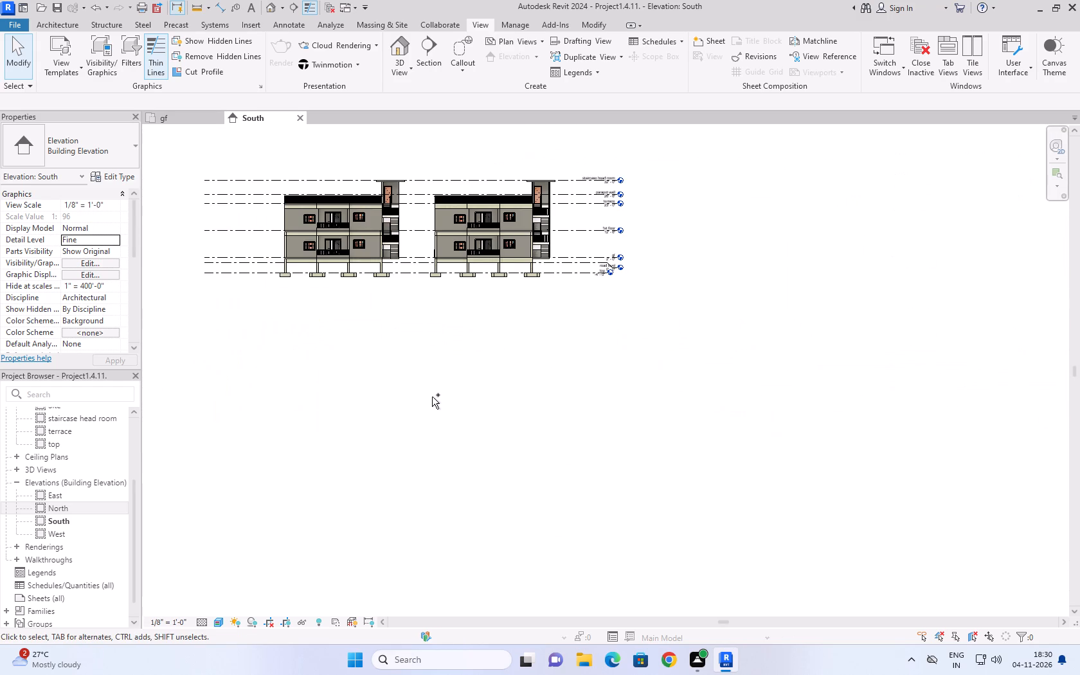
key(ctrl+s)
Examine the level lines in the South elevation against the building, from the footings up to the staircase head room.
scroll(410, 373, down, 3)
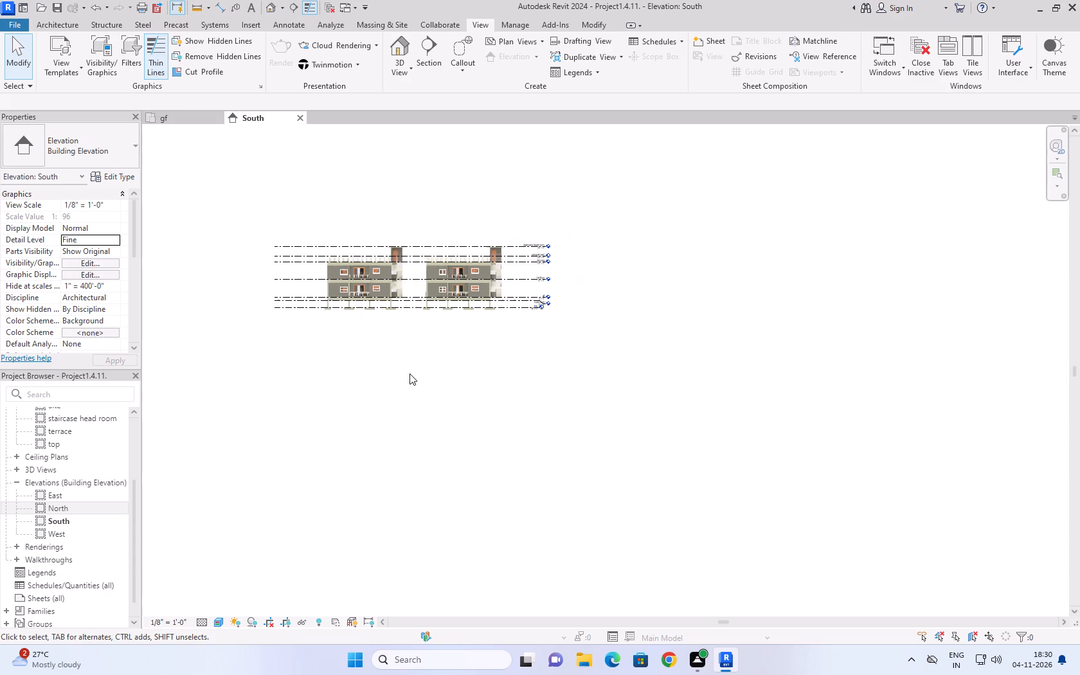
scroll(410, 373, down, 2)
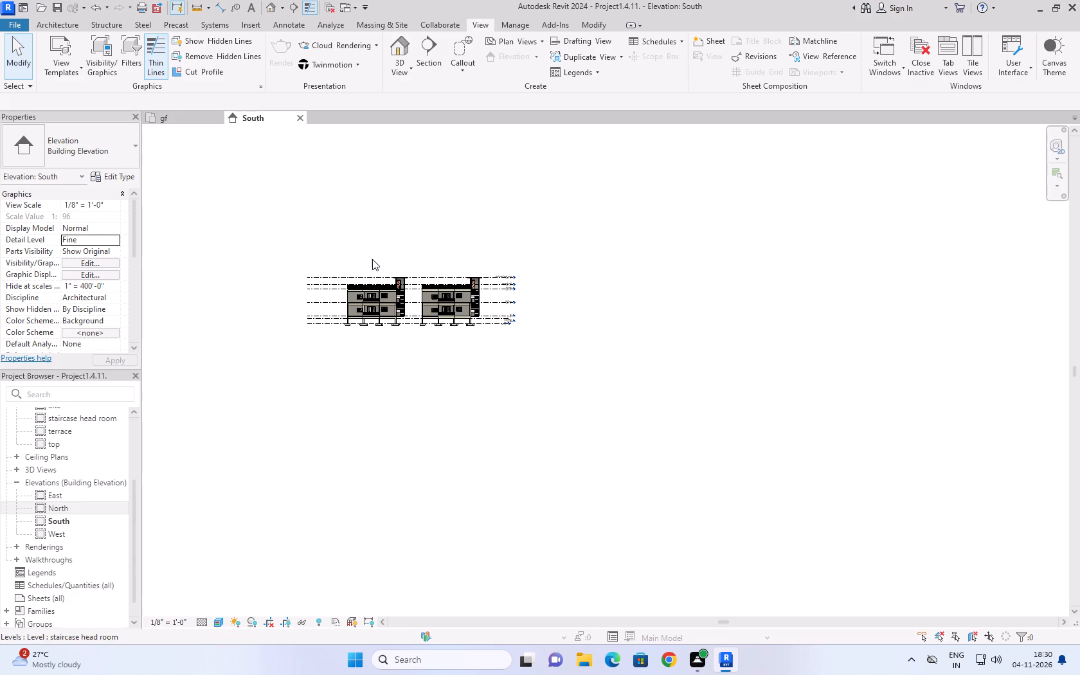
scroll(372, 259, up, 6)
scroll(795, 363, up, 7)
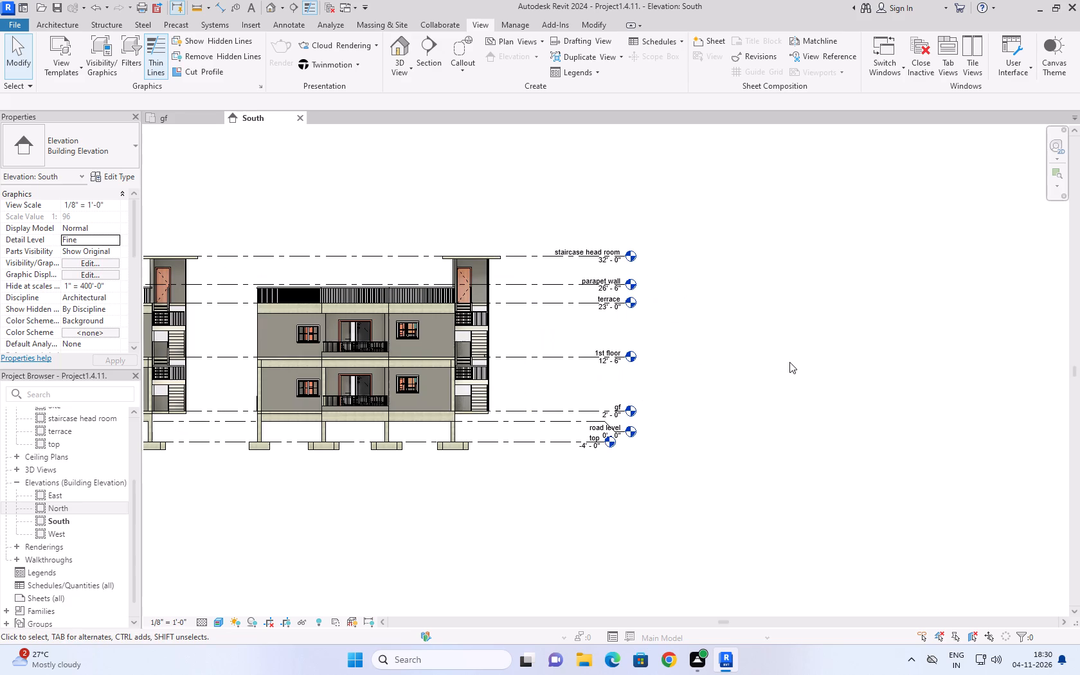
scroll(603, 491, up, 3)
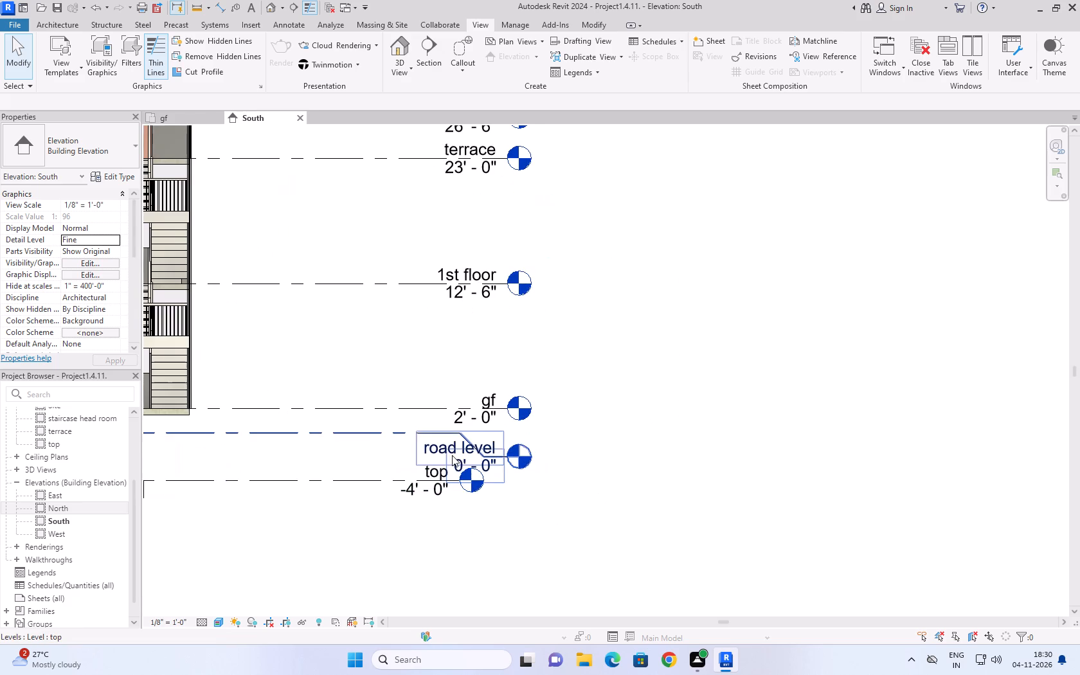
scroll(490, 403, down, 4)
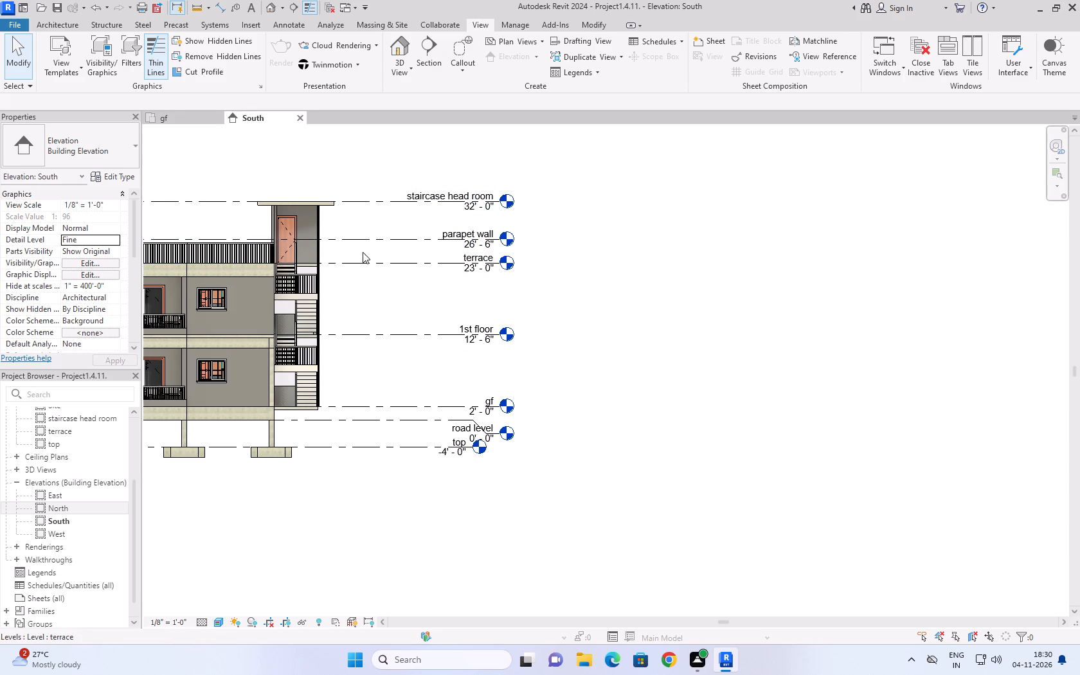
scroll(432, 271, down, 3)
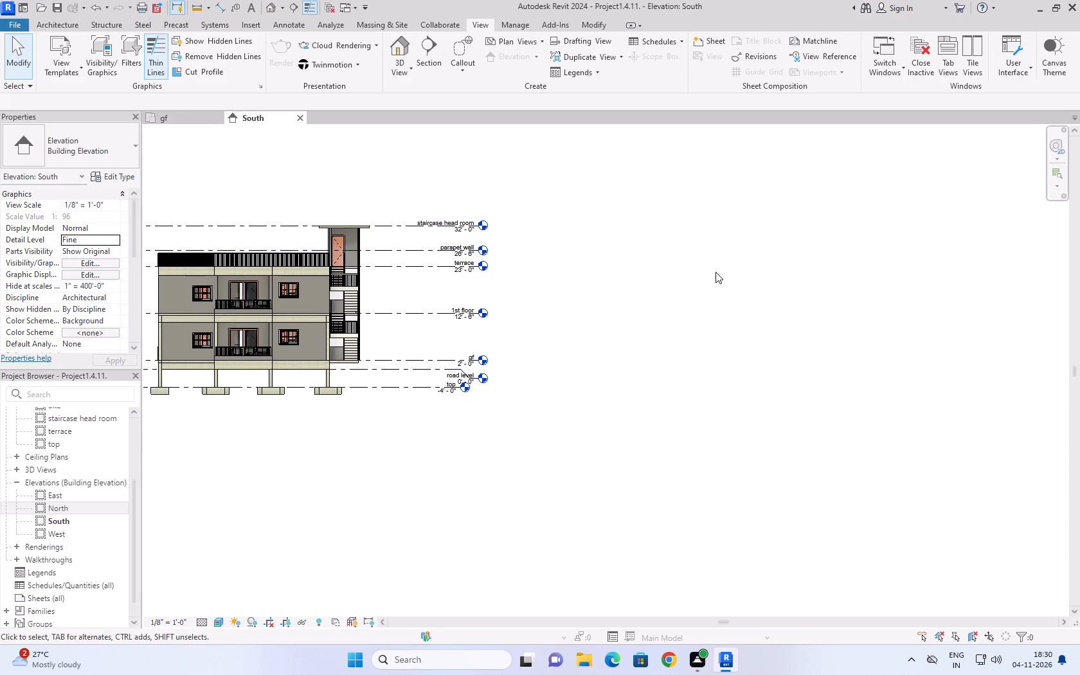
scroll(715, 272, up, 3)
middle_drag(603, 256, 935, 290)
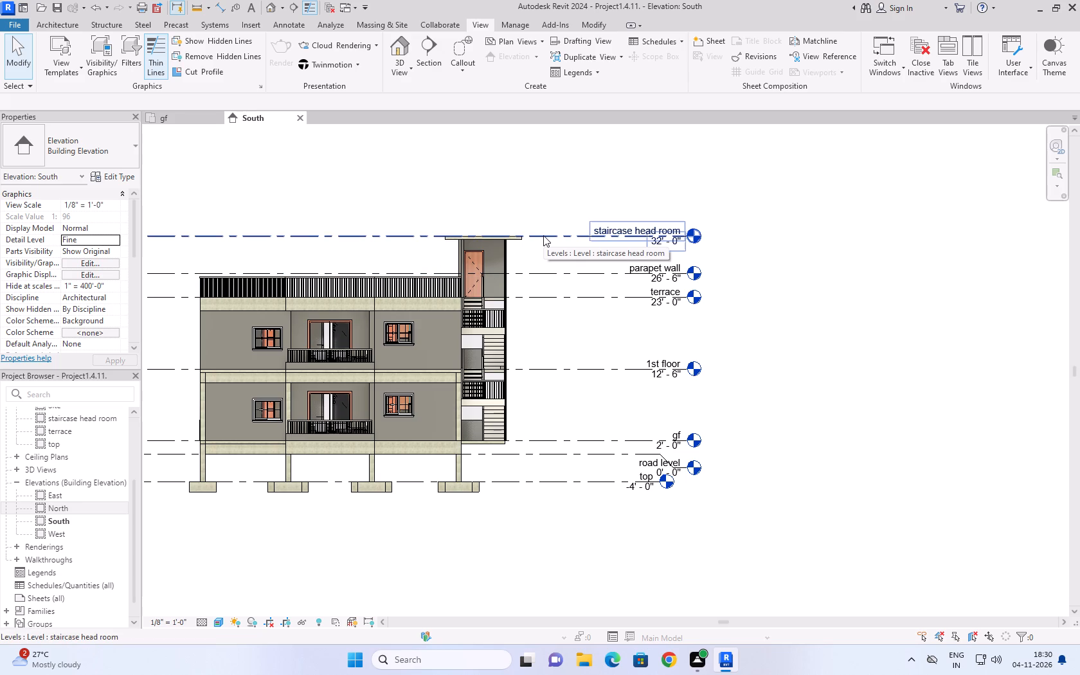
scroll(543, 235, up, 1)
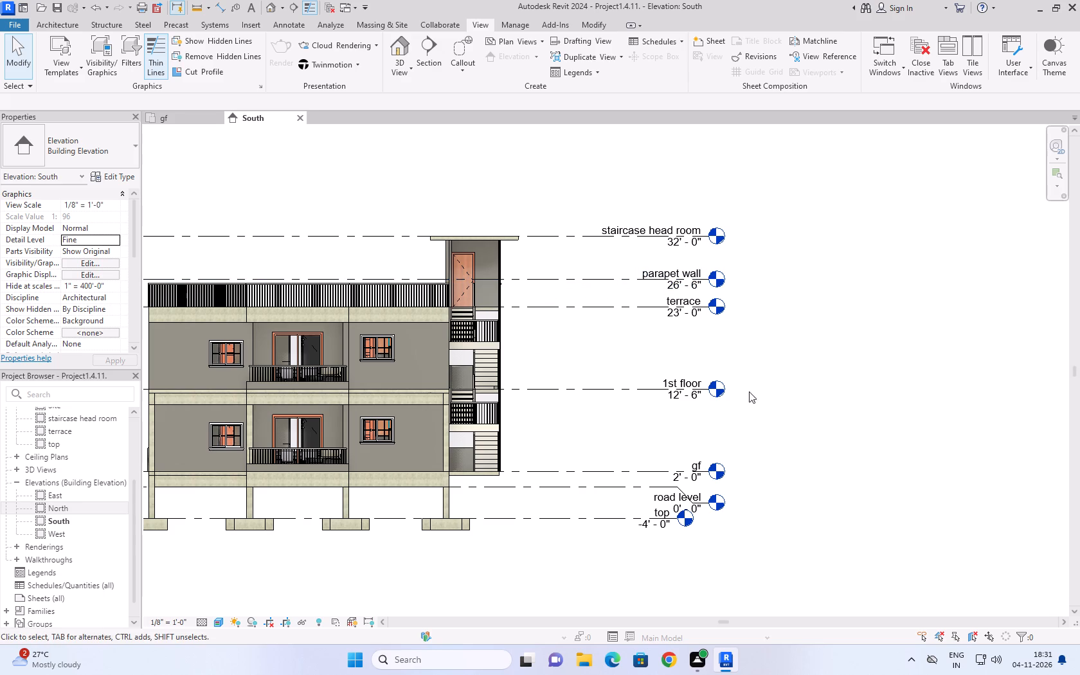
click(904, 242)
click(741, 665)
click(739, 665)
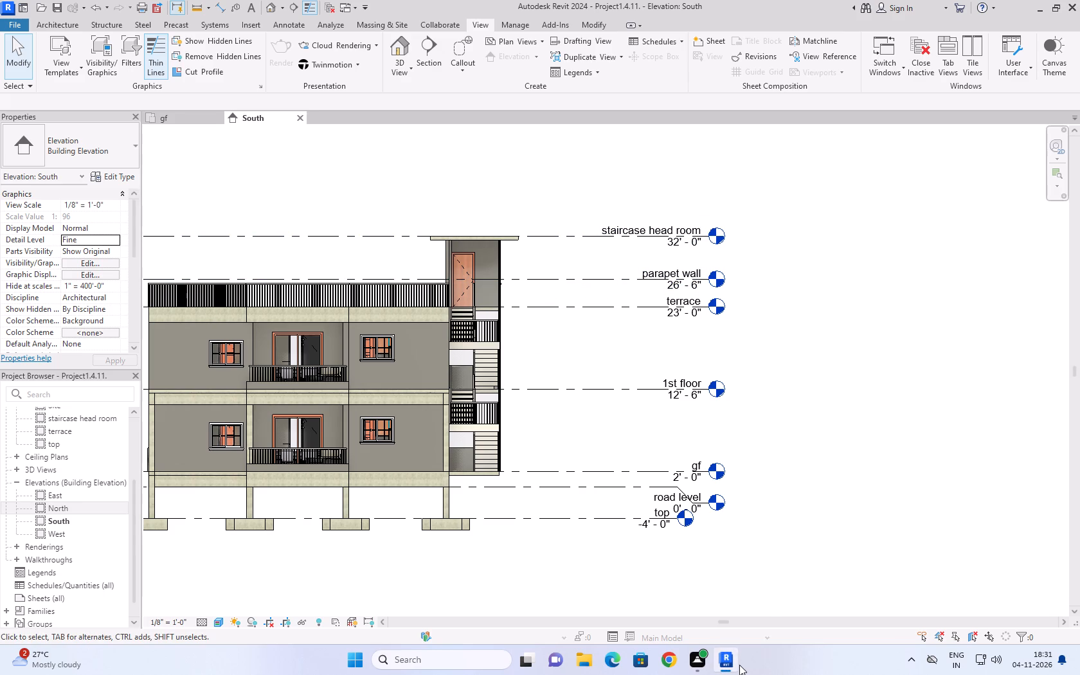
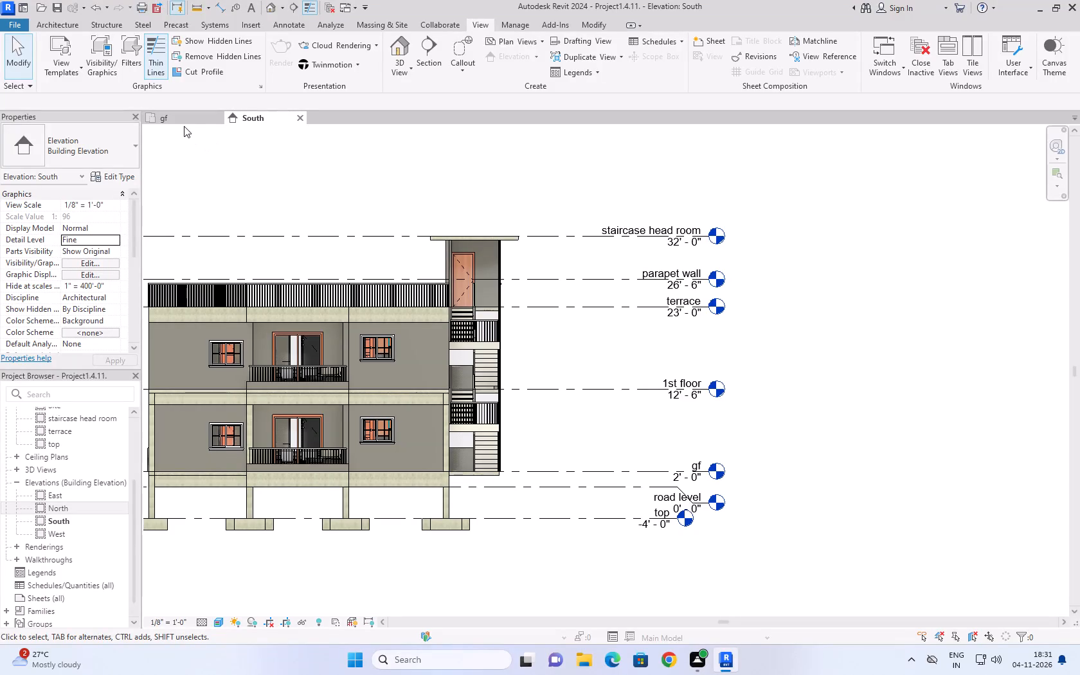
Place a perspective camera in the gf floor plan of the west building, looking from the drawing room towards the balcony.
click(184, 126)
click(183, 118)
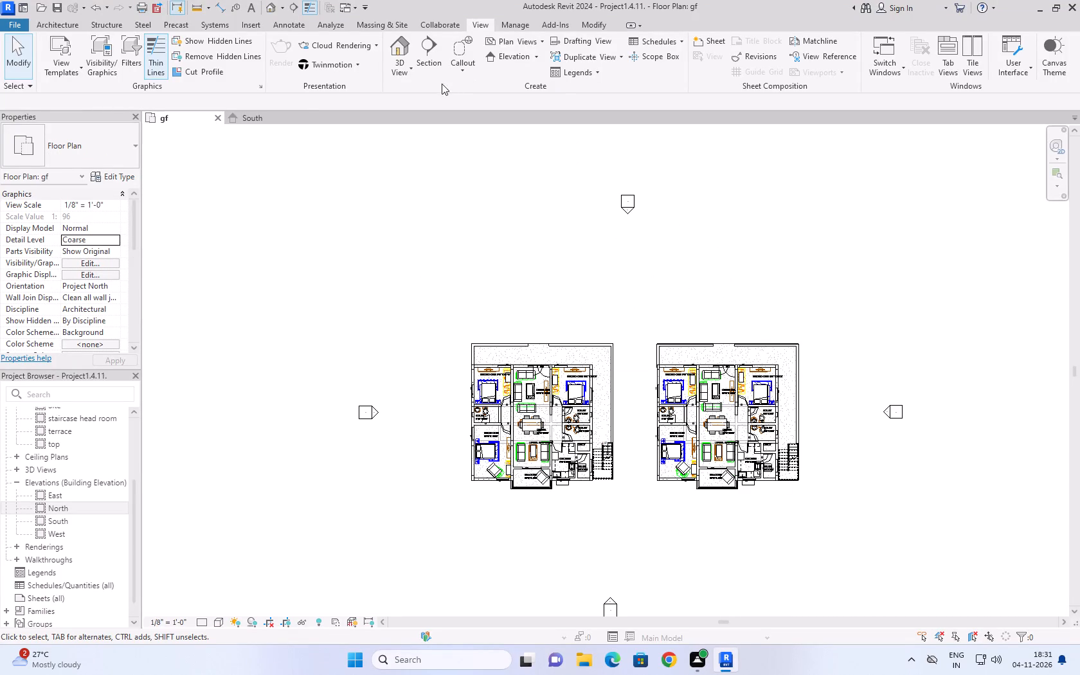
click(414, 69)
click(425, 108)
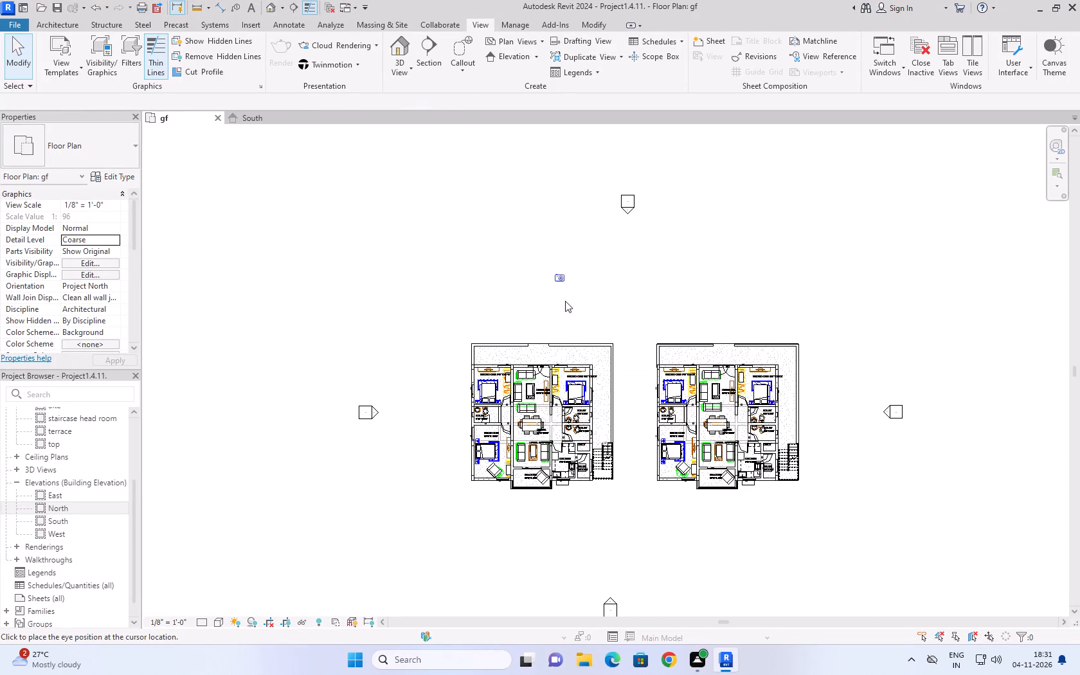
click(540, 381)
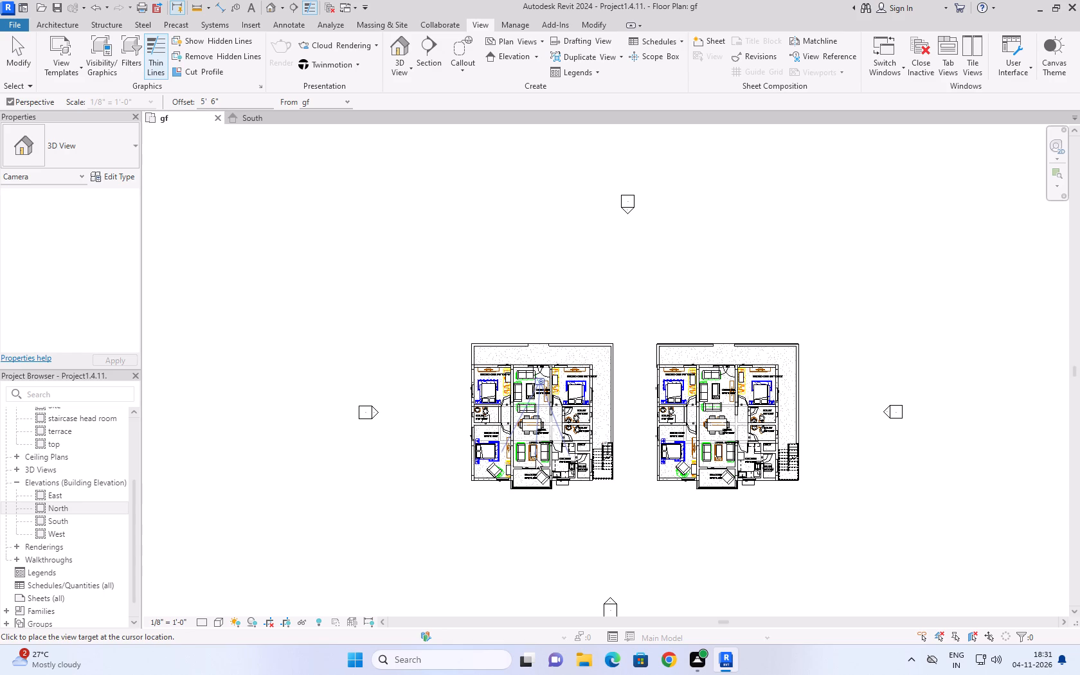
click(534, 474)
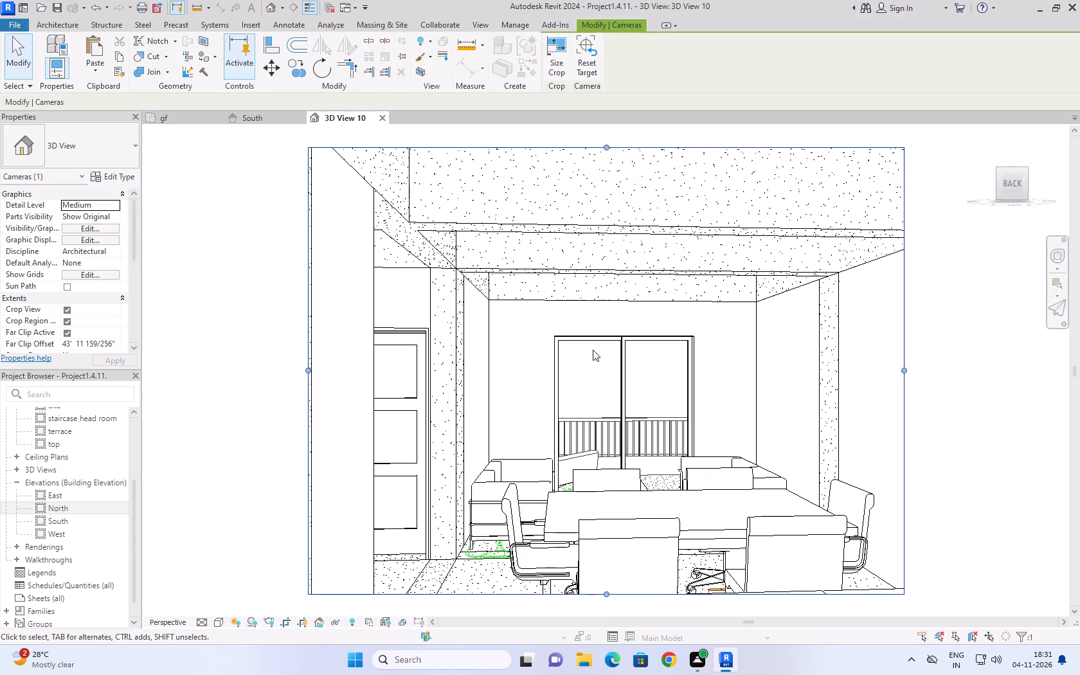
Enlarge the interior camera view's crop region downward and on both sides to take in more of the dining area.
scroll(593, 348, down, 1)
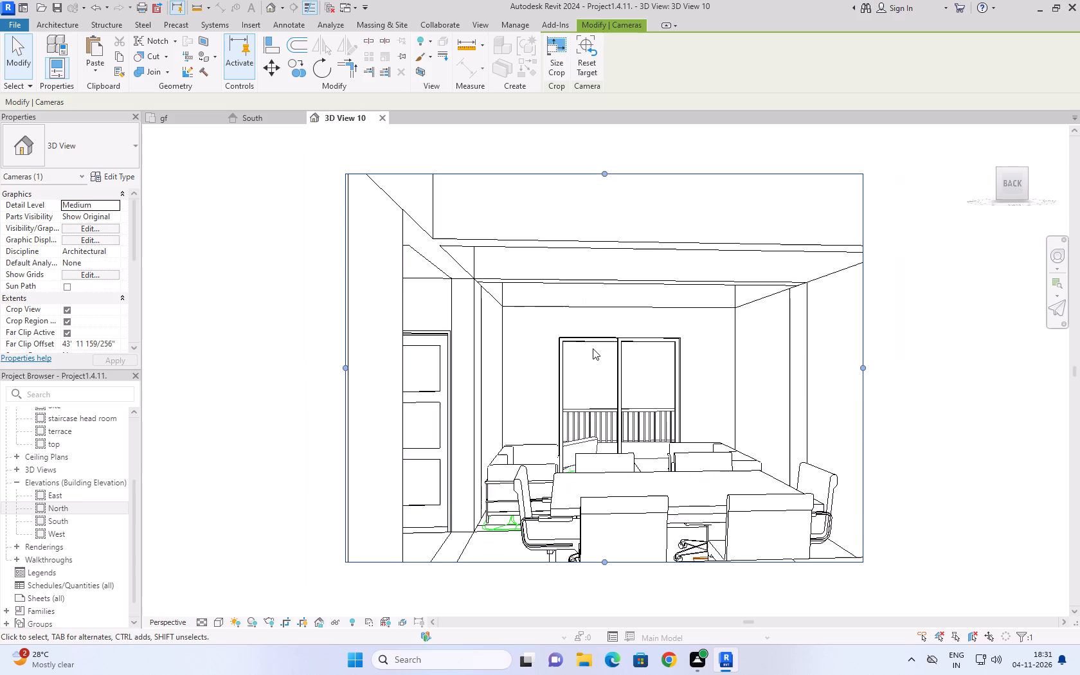
scroll(593, 348, down, 1)
drag(600, 535, 597, 598)
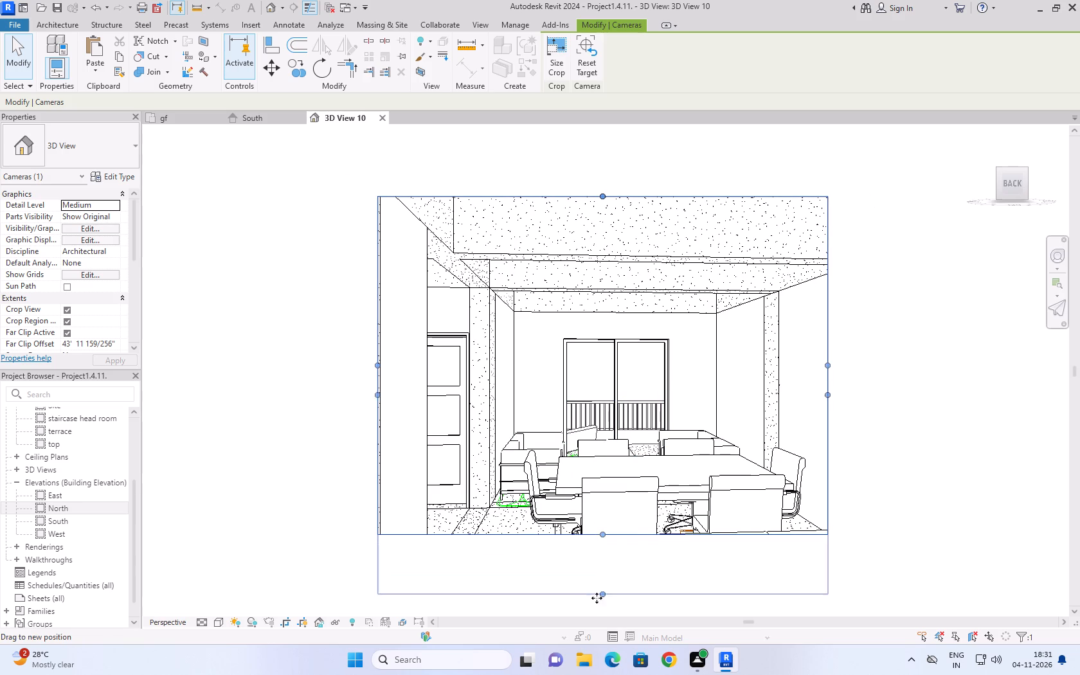
drag(597, 598, 595, 603)
drag(825, 397, 827, 399)
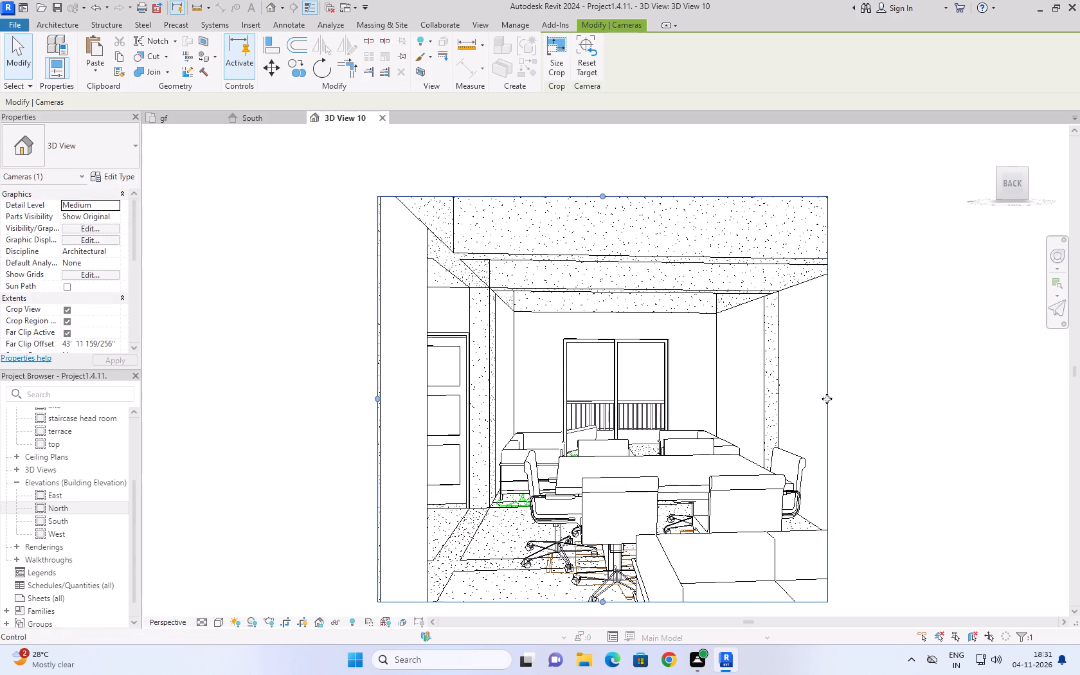
drag(827, 399, 899, 406)
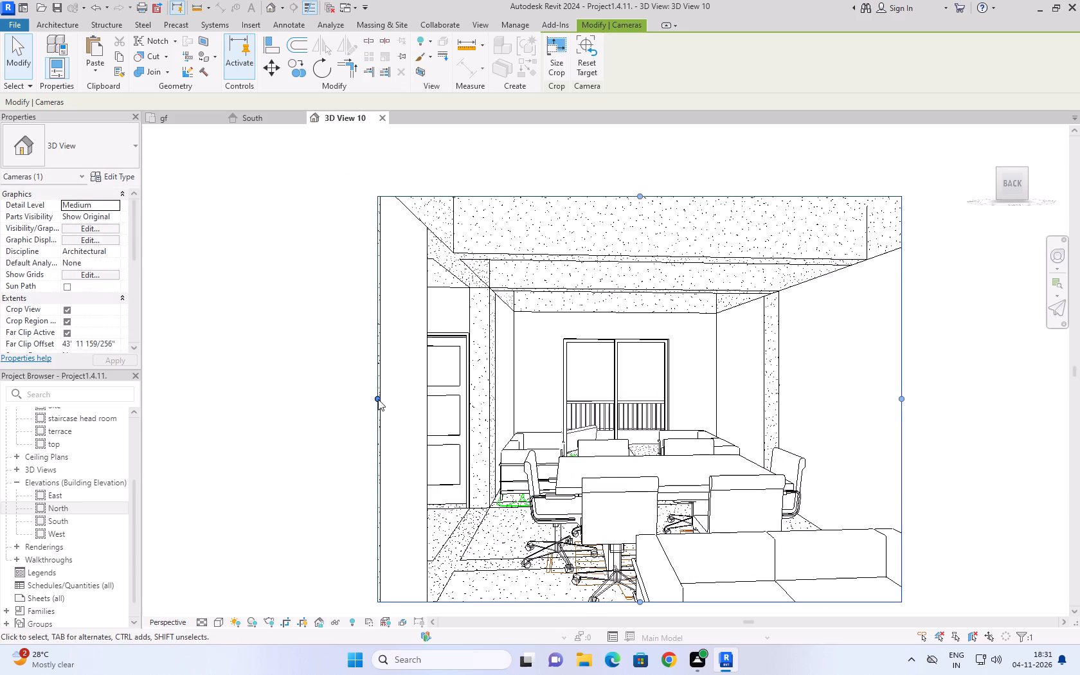
drag(378, 399, 301, 399)
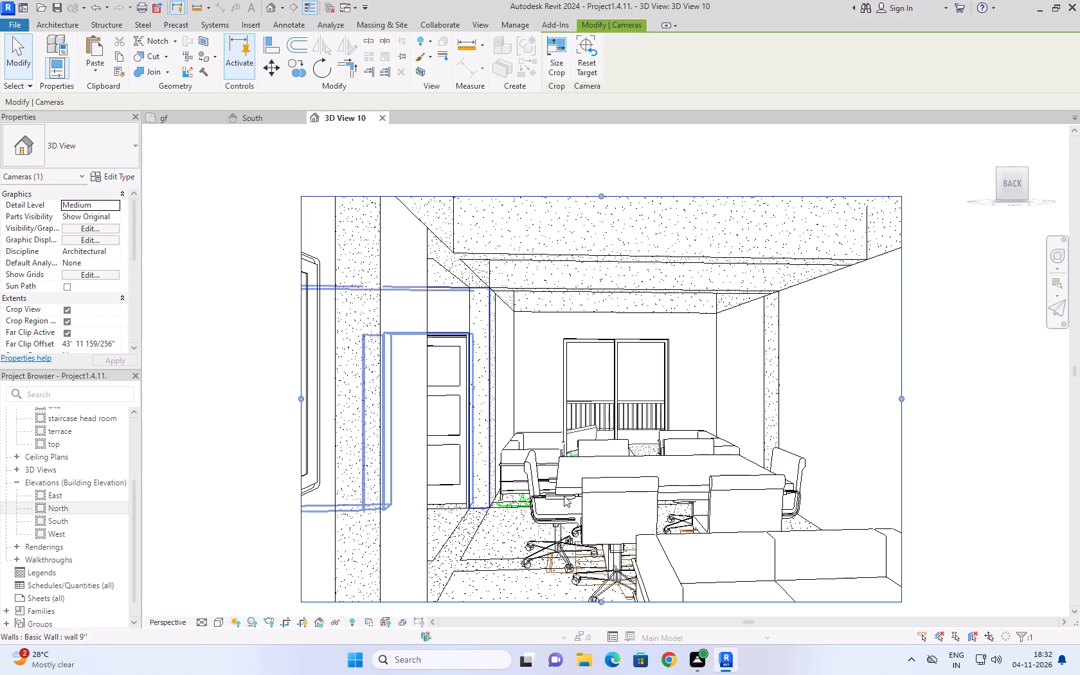
scroll(522, 290, down, 1)
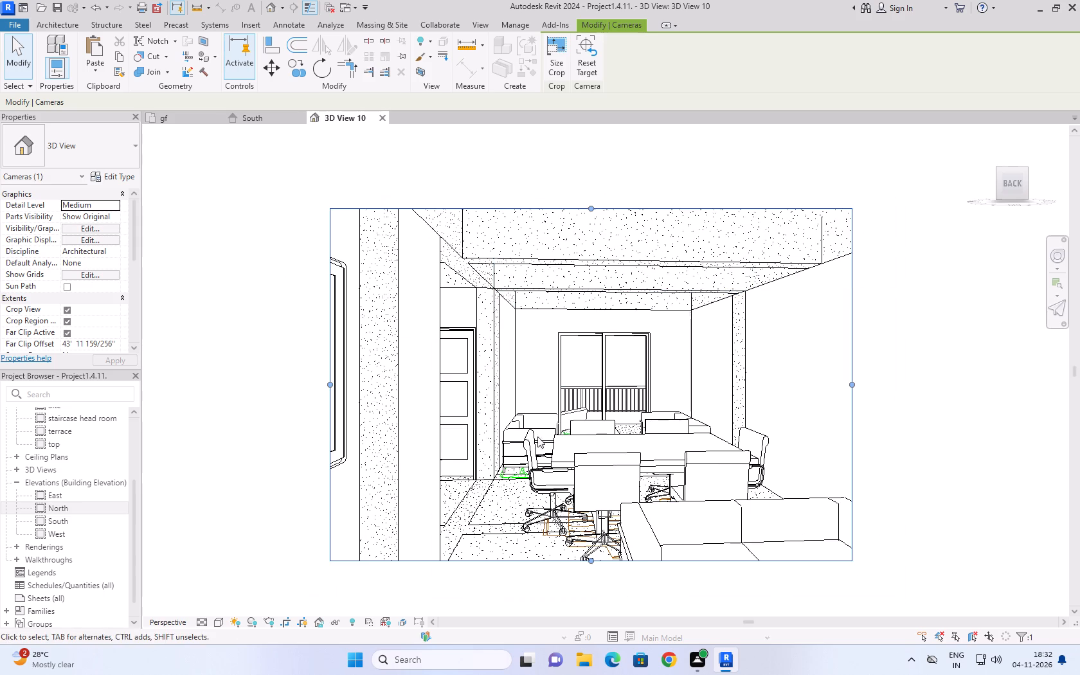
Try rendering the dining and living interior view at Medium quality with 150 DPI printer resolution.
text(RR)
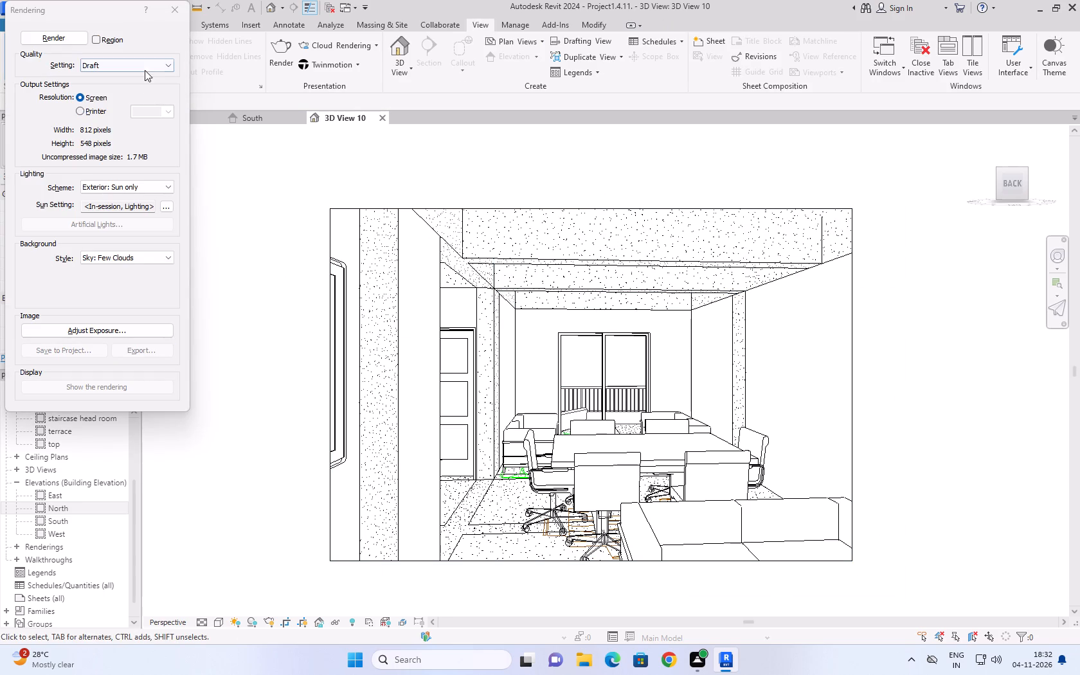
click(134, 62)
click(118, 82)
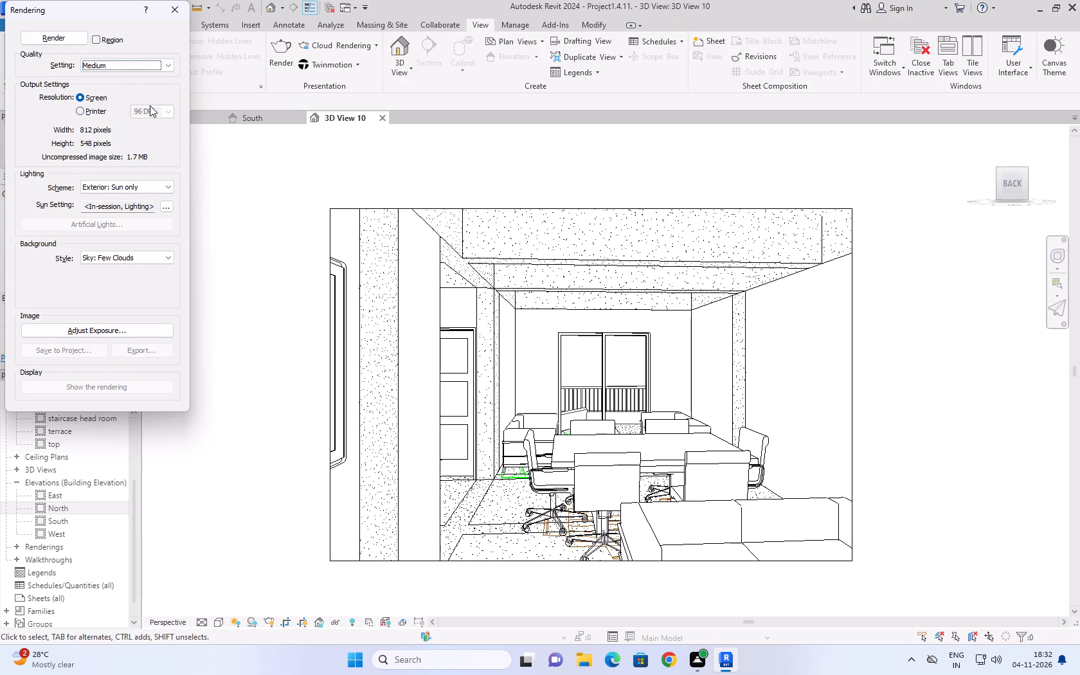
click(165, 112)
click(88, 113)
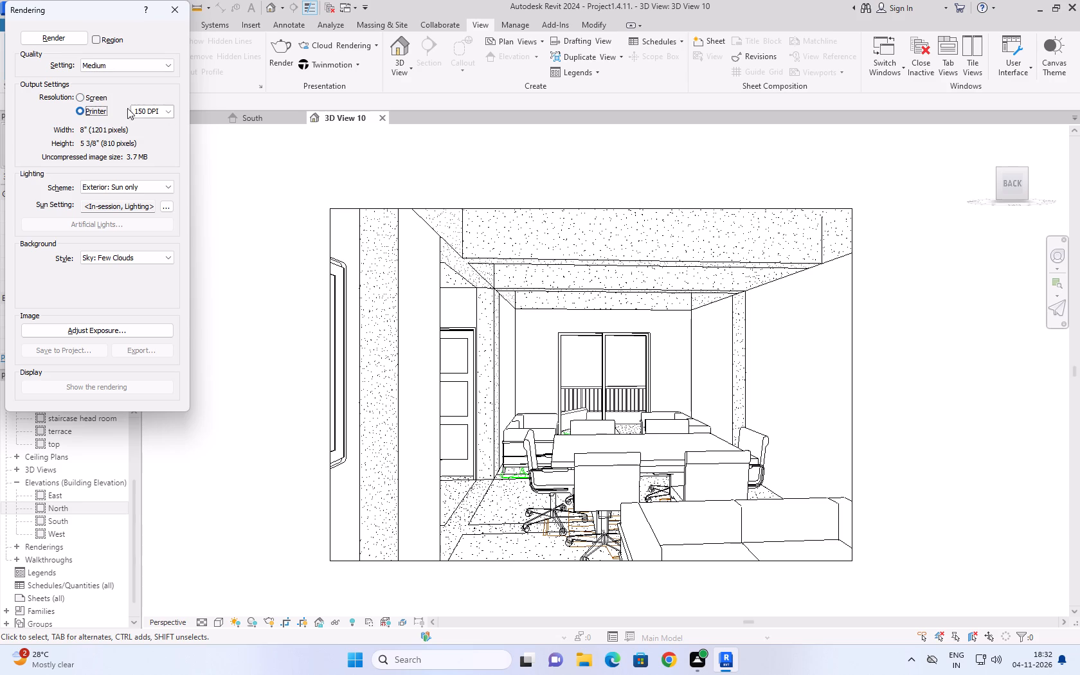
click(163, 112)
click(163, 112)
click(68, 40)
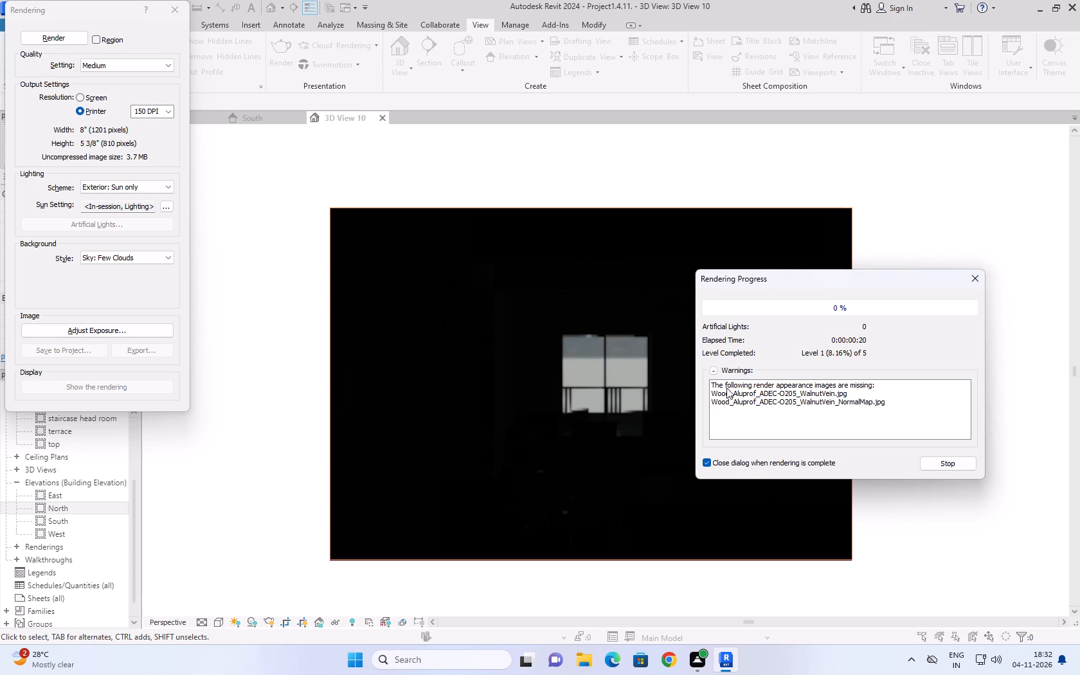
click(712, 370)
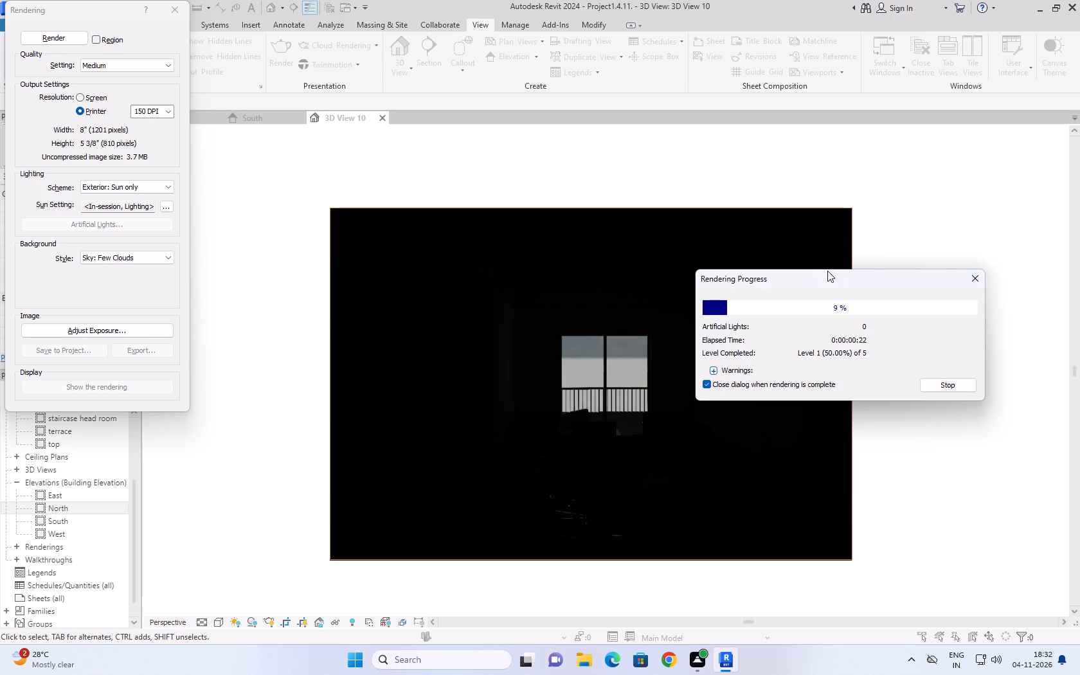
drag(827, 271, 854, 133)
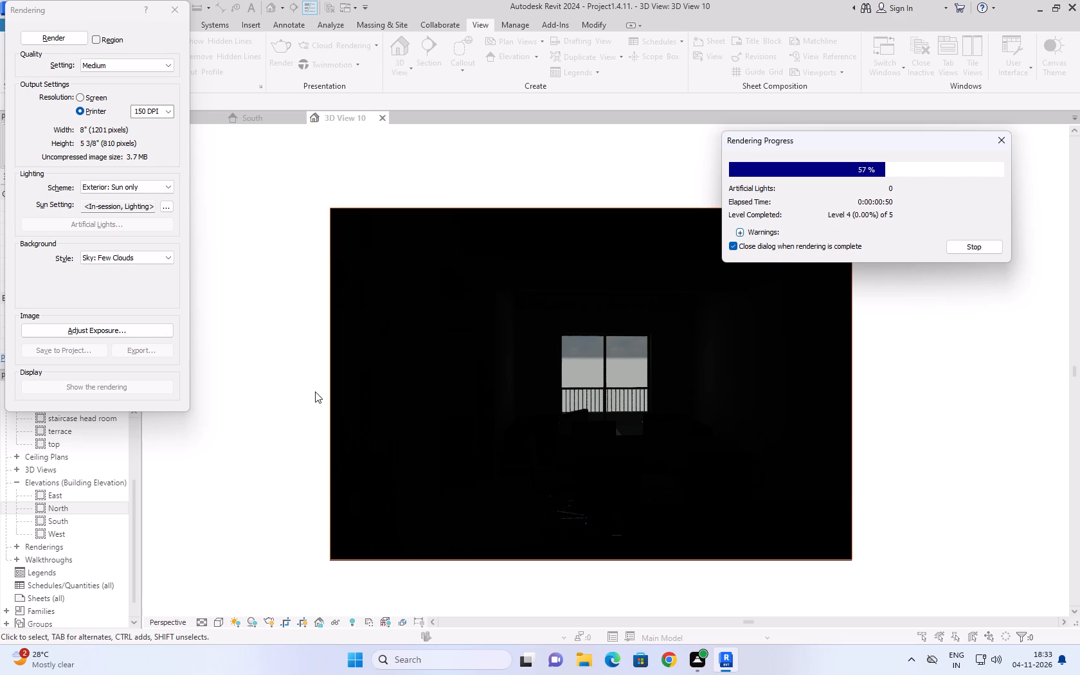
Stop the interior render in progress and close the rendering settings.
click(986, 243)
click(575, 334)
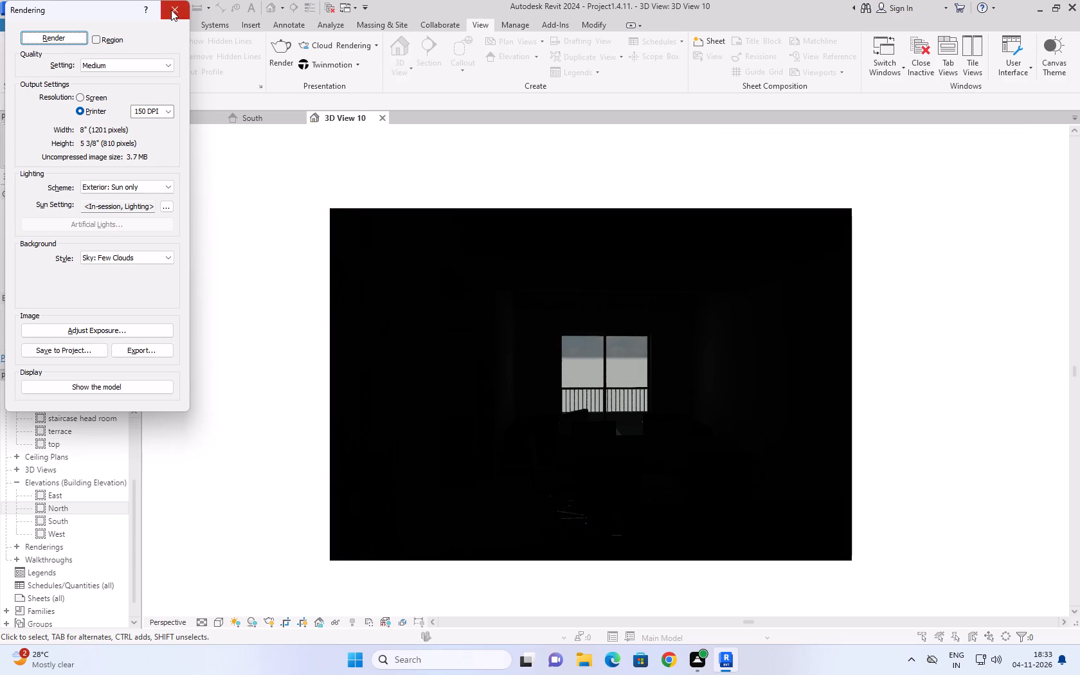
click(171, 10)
Place a perspective camera in the west building's gf kitchen, looking from the doorway towards the far corner beside the sink.
click(196, 117)
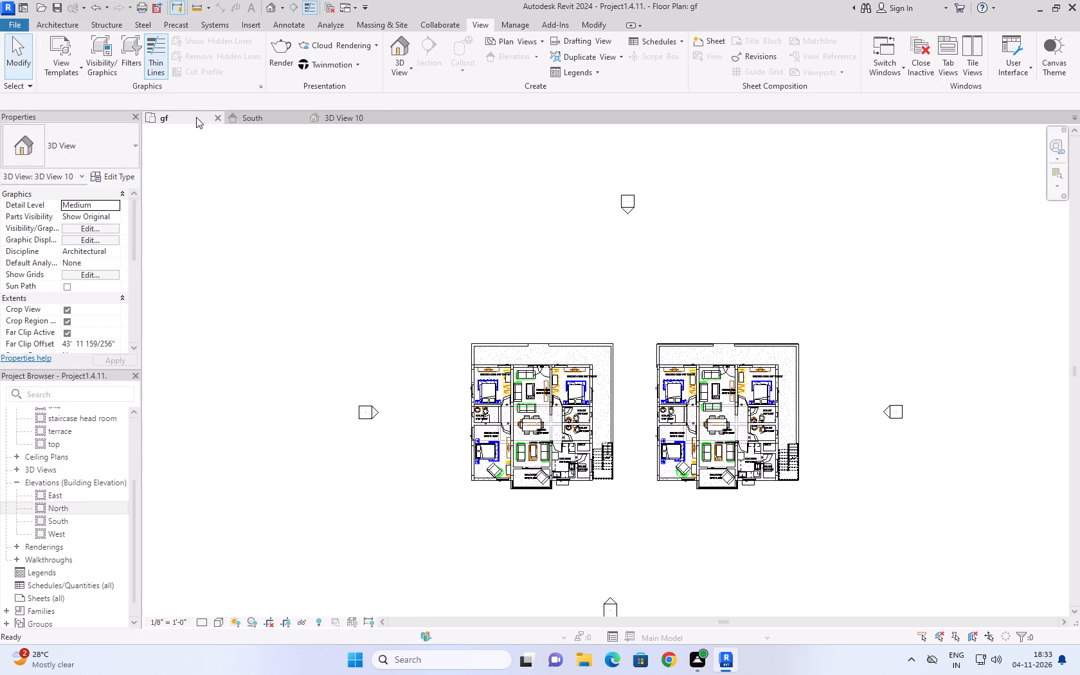
scroll(536, 480, up, 4)
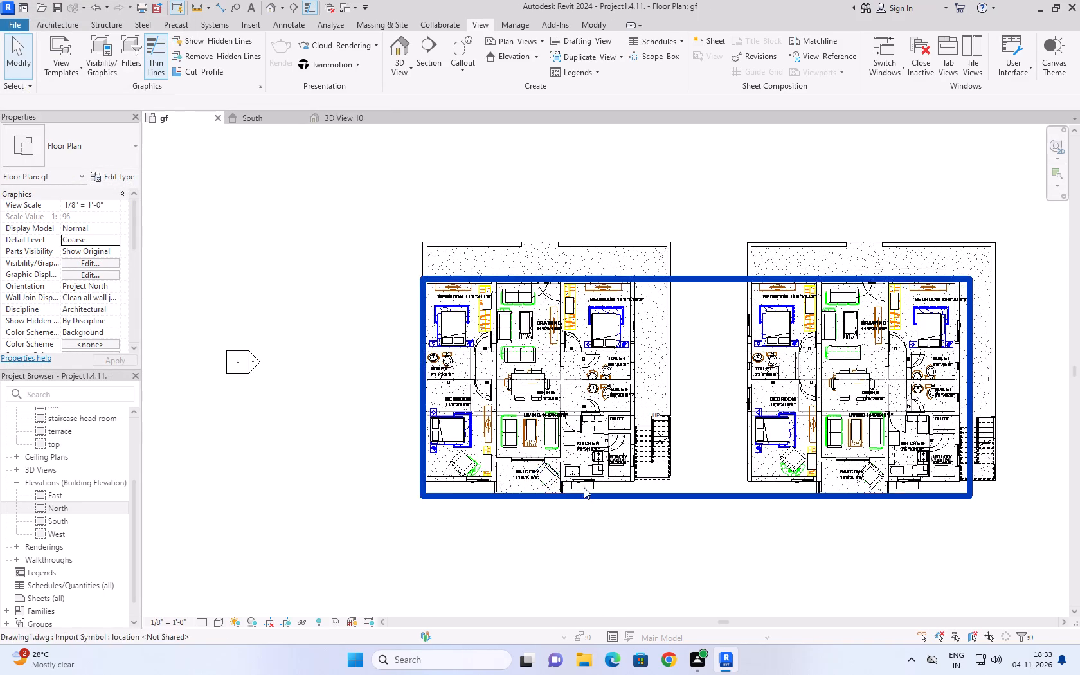
scroll(584, 487, up, 4)
click(417, 76)
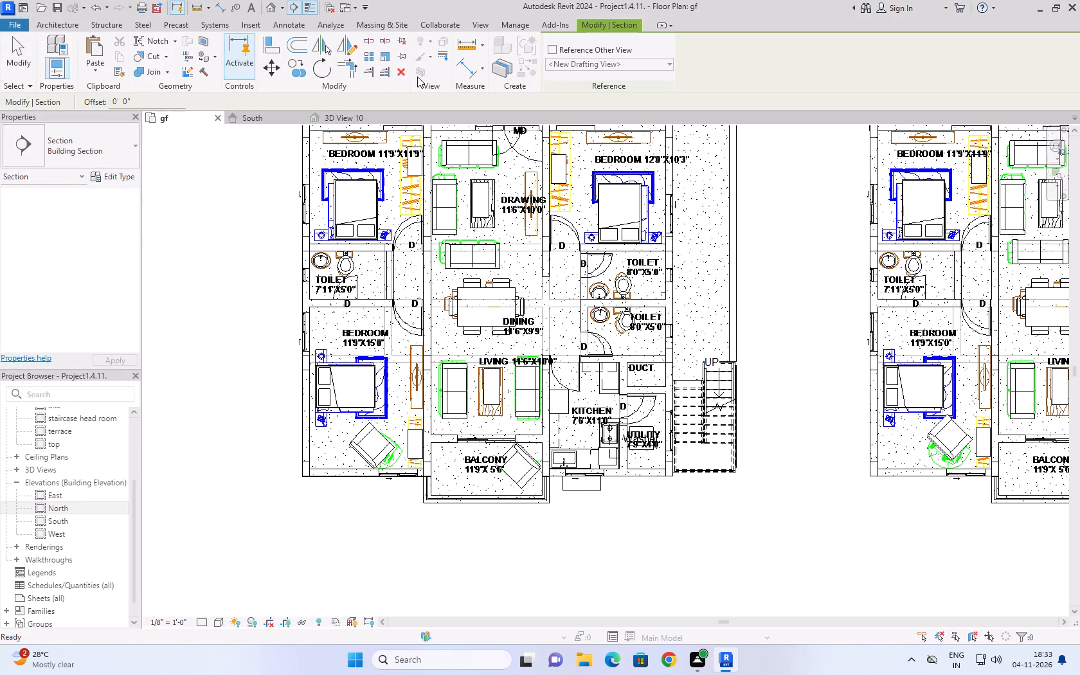
click(11, 69)
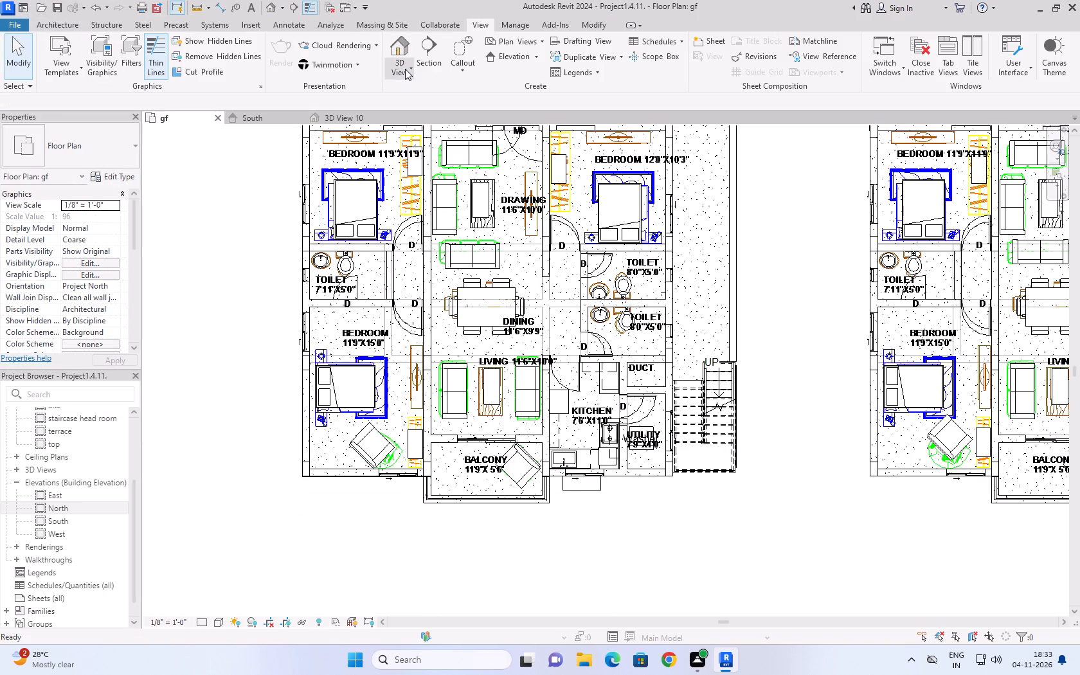
click(406, 69)
click(424, 128)
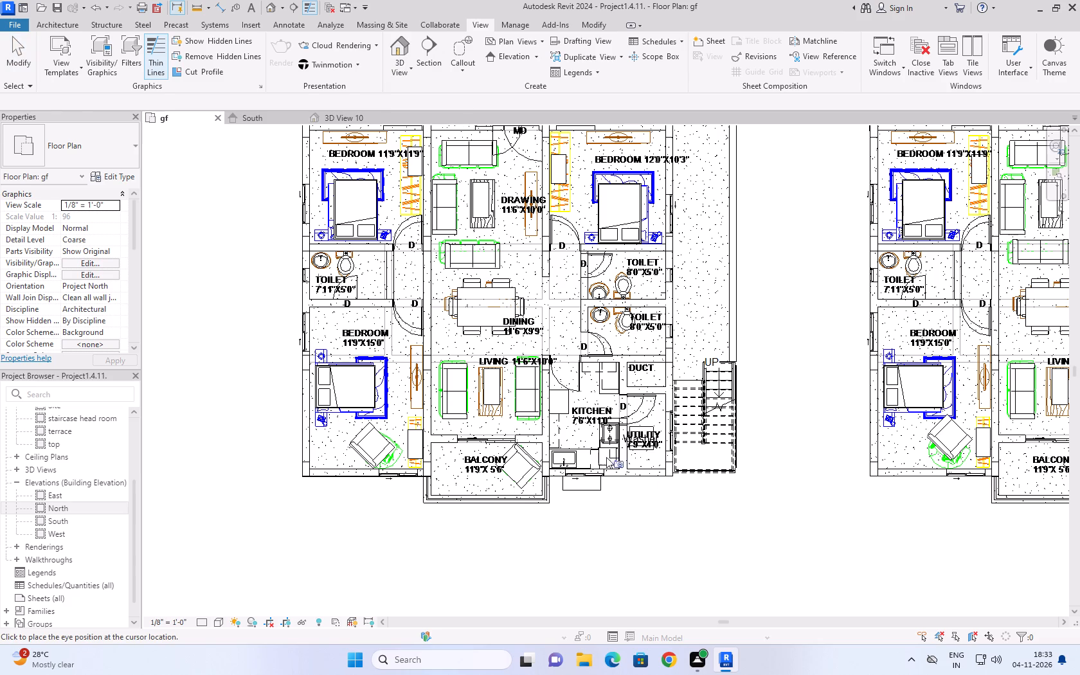
scroll(606, 456, up, 3)
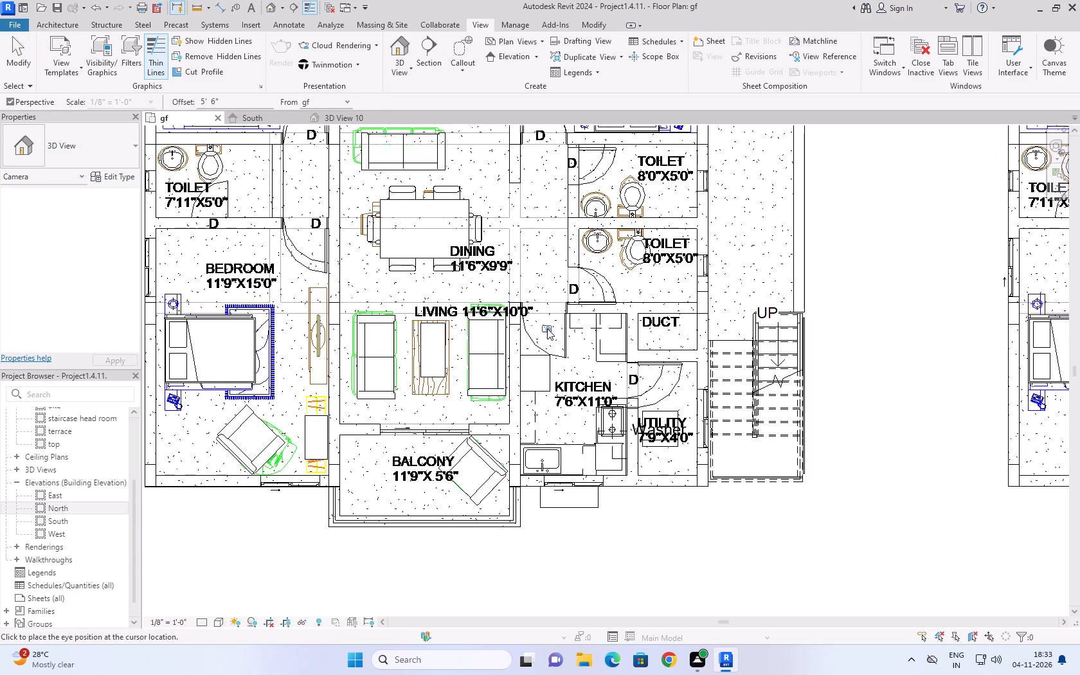
click(547, 328)
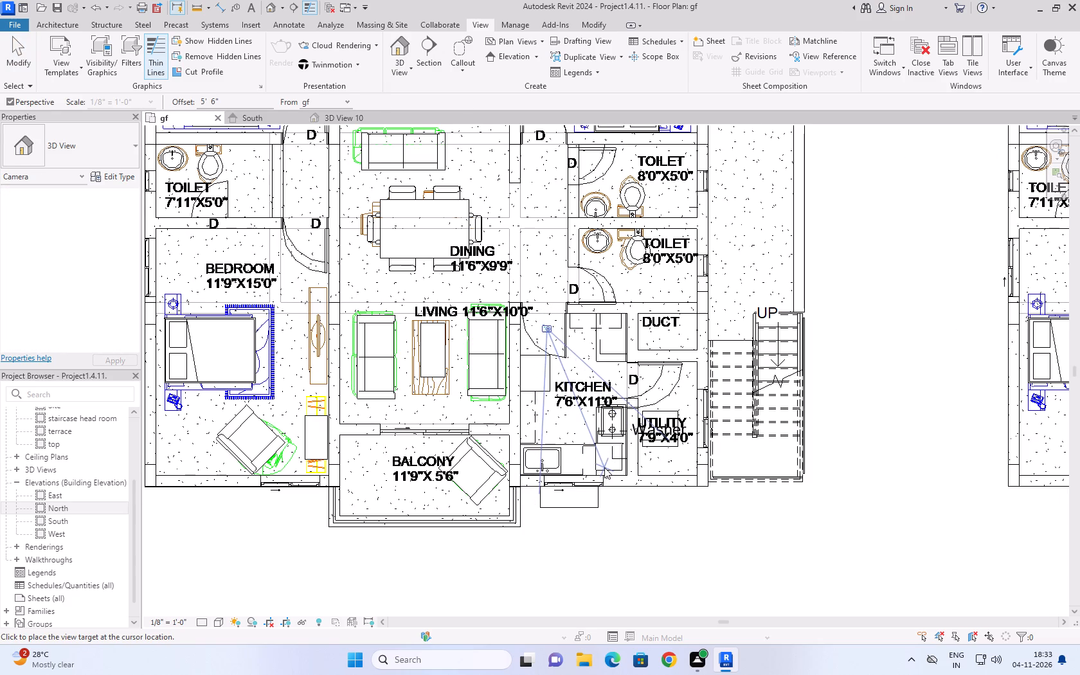
click(604, 467)
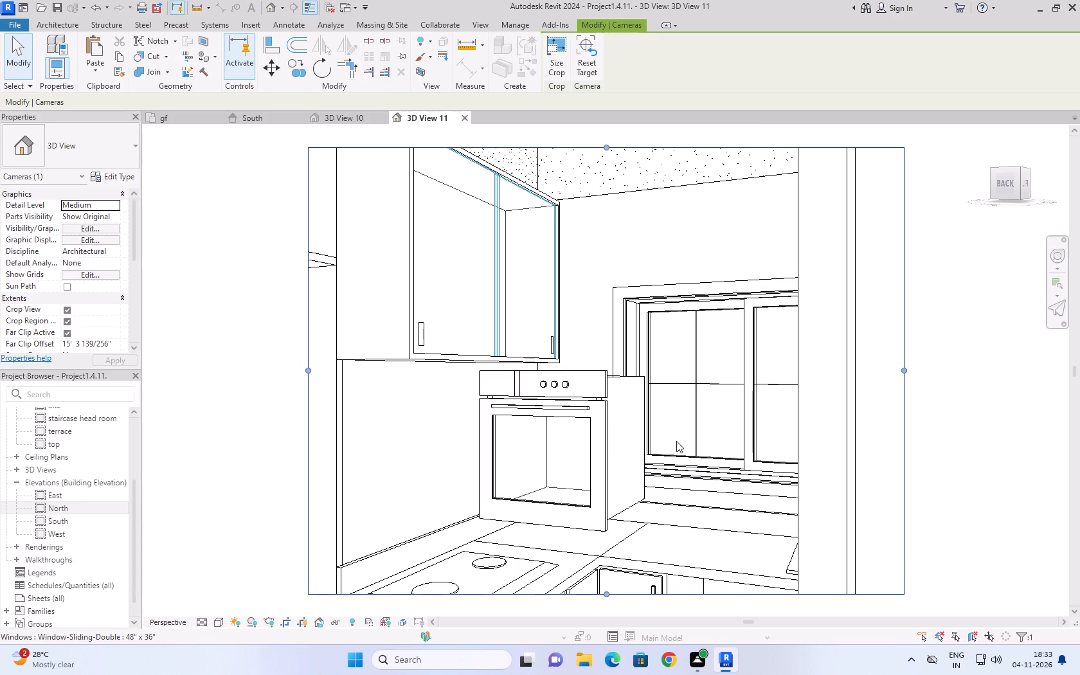
Tilt the kitchen camera down to frame the hob, oven, countertop and base cabinets.
right_drag(679, 404, 710, 491)
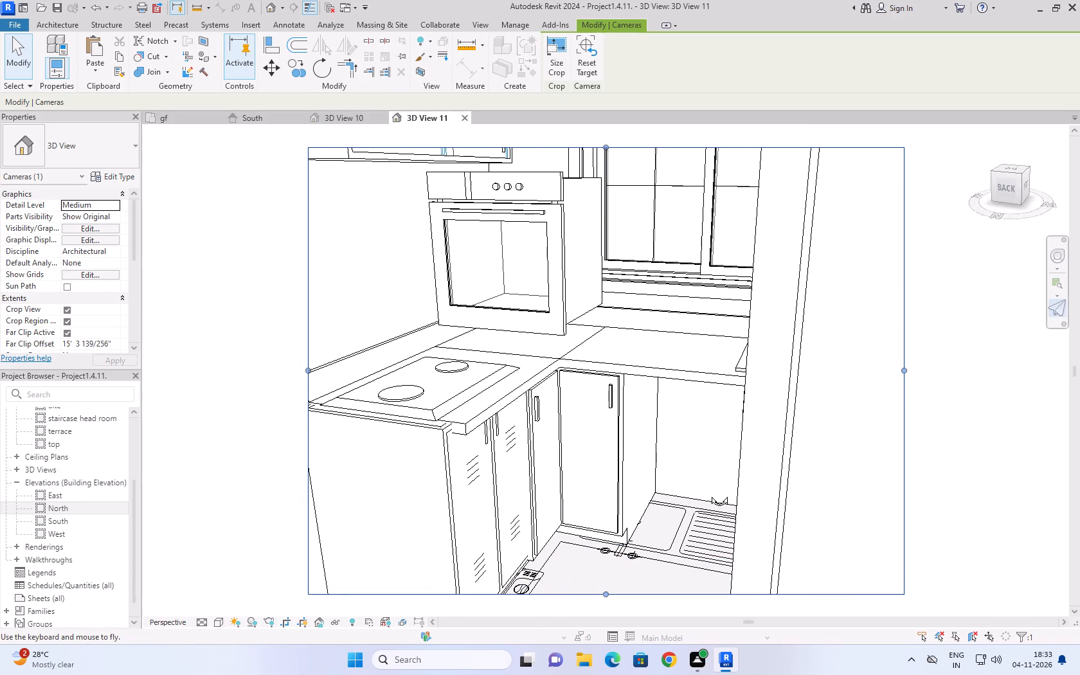
right_drag(710, 491, 696, 485)
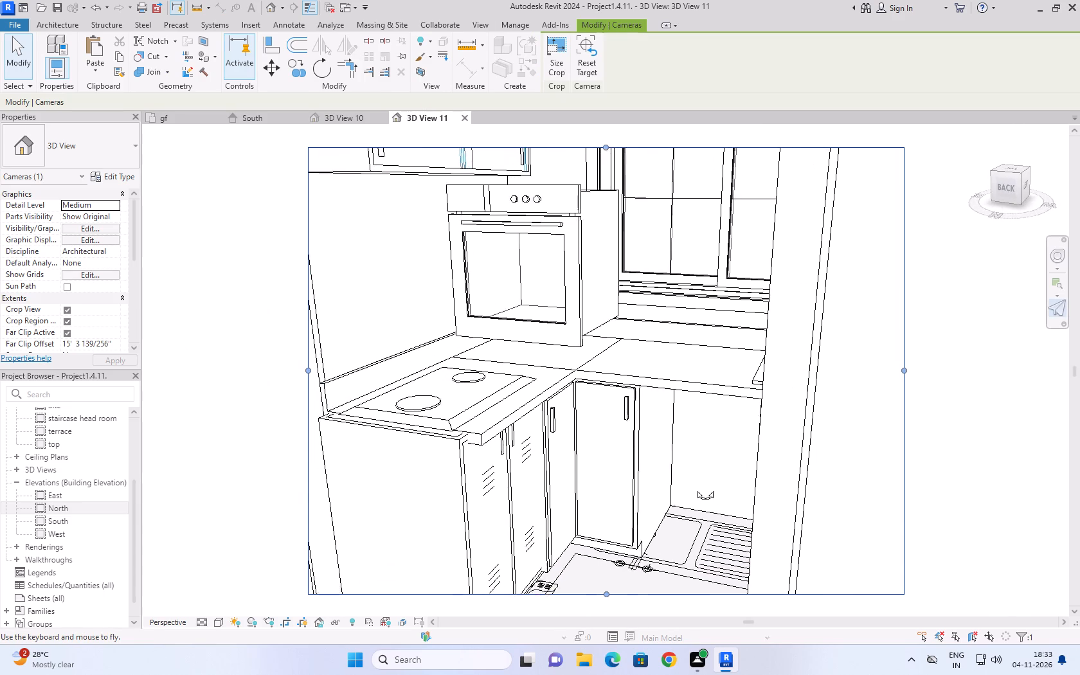
right_drag(696, 485, 682, 495)
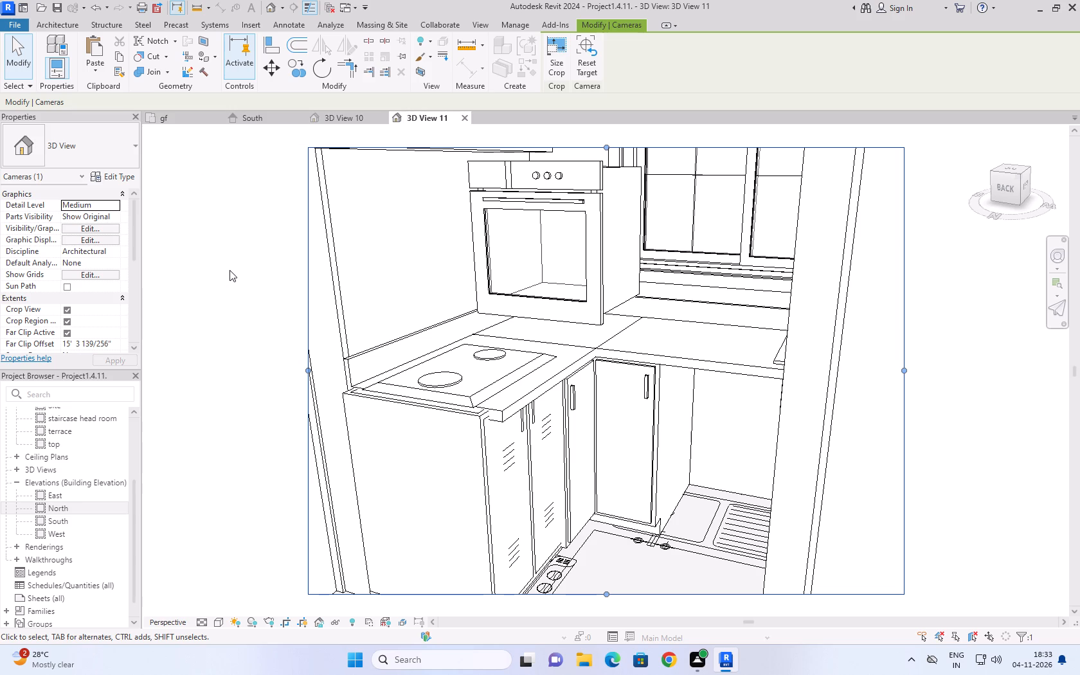
Render the kitchen view at Medium quality, 150 DPI printer resolution, with Interior: Sun only lighting and a Color background.
text(RR)
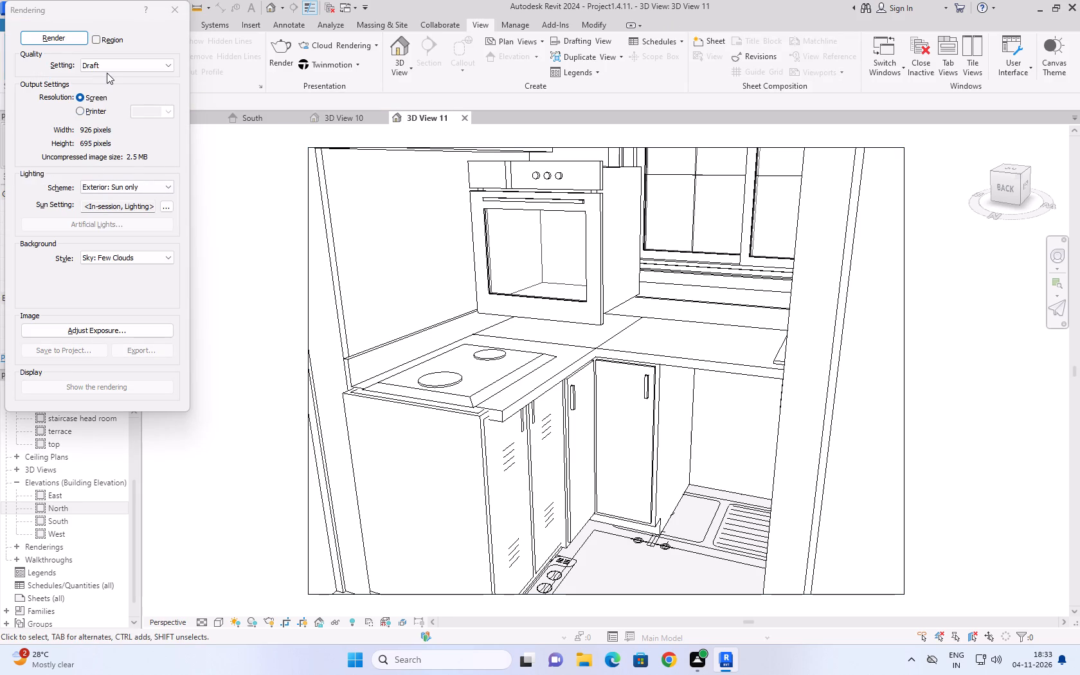
click(109, 69)
click(113, 86)
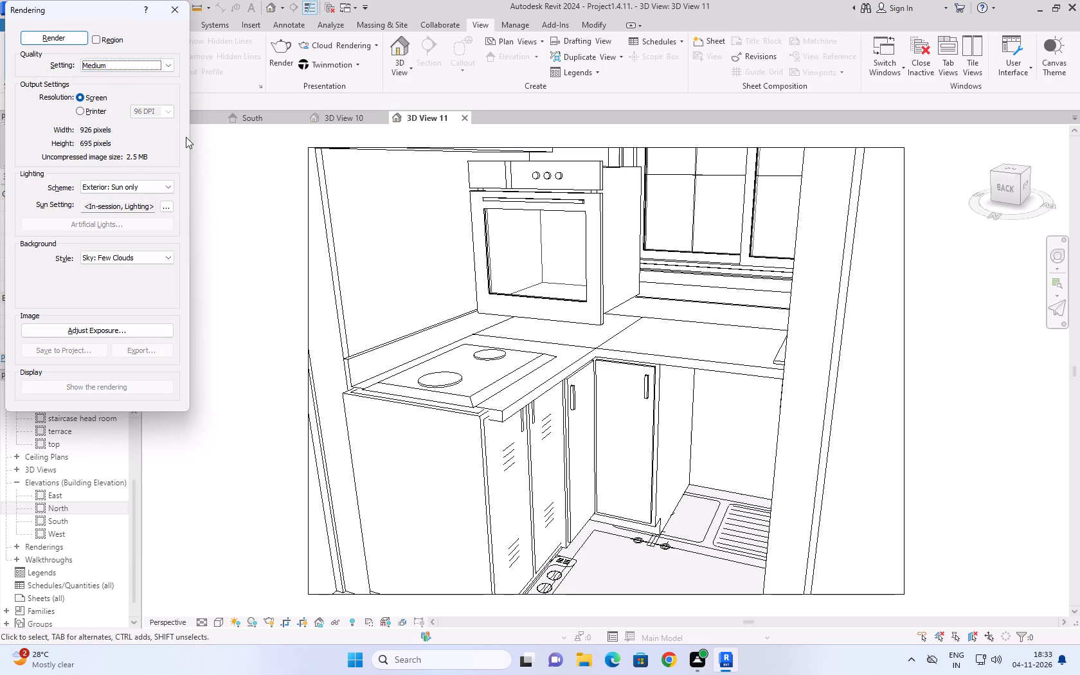
click(91, 110)
click(116, 187)
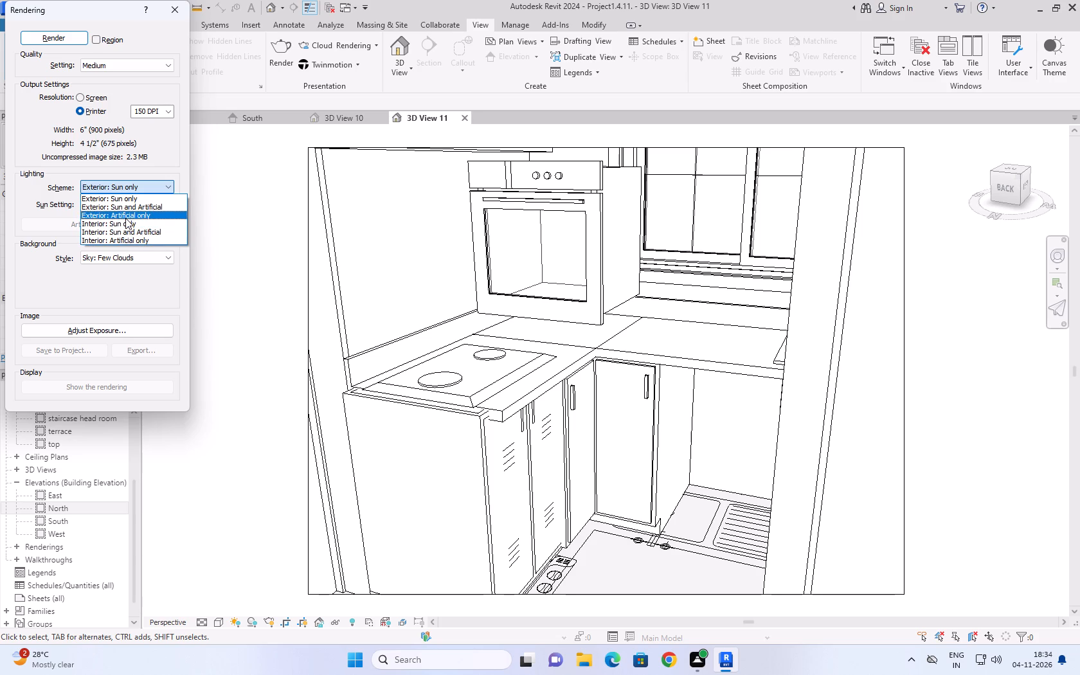
click(125, 224)
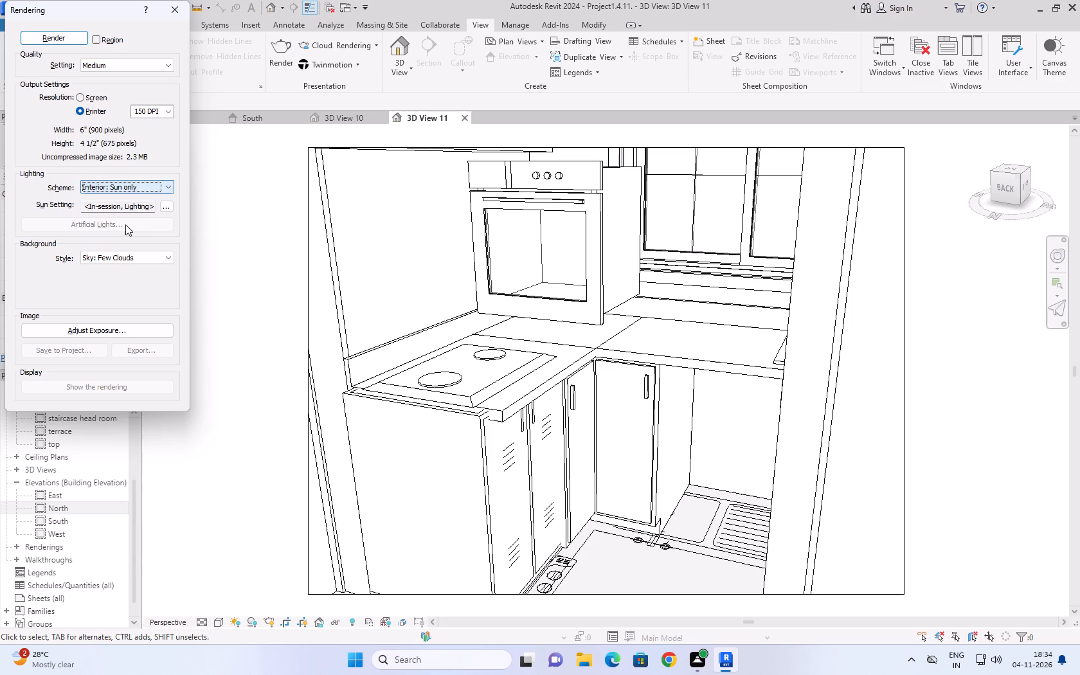
click(130, 254)
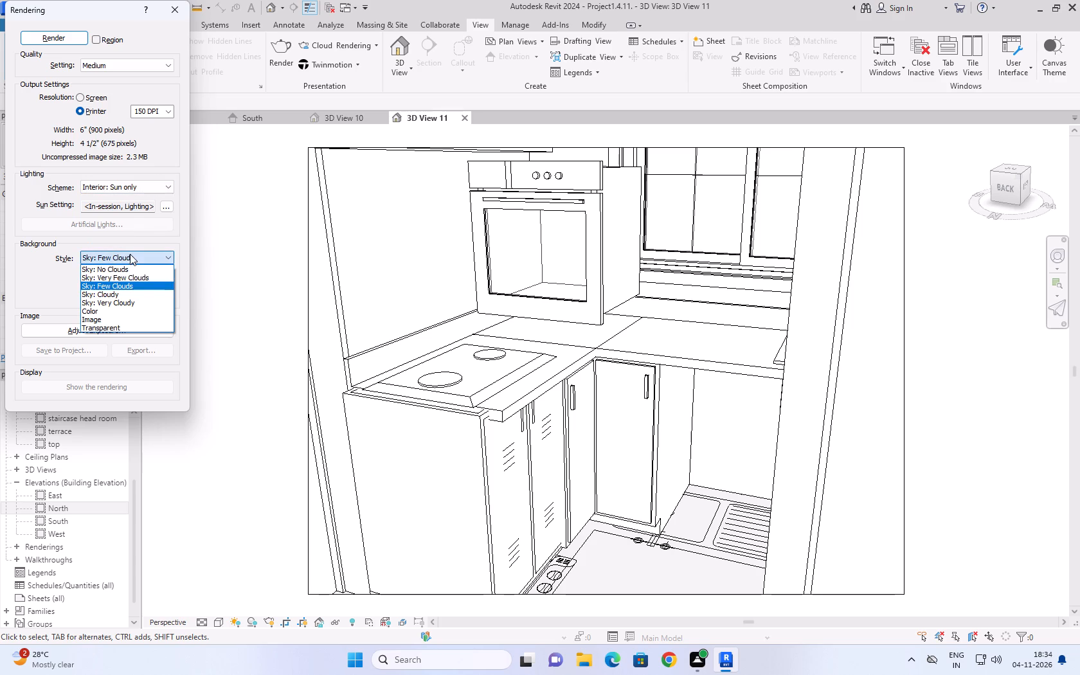
click(120, 313)
click(66, 39)
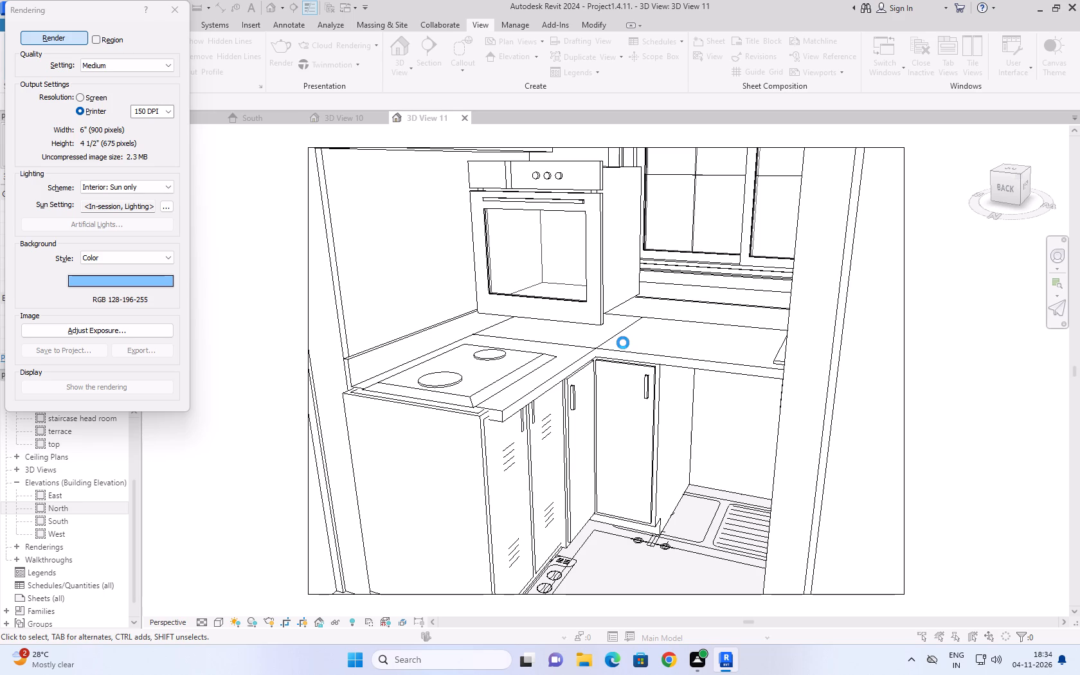
Stop the kitchen render in progress and close its rendering settings and the 3D View 11 camera view.
scroll(606, 406, up, 1)
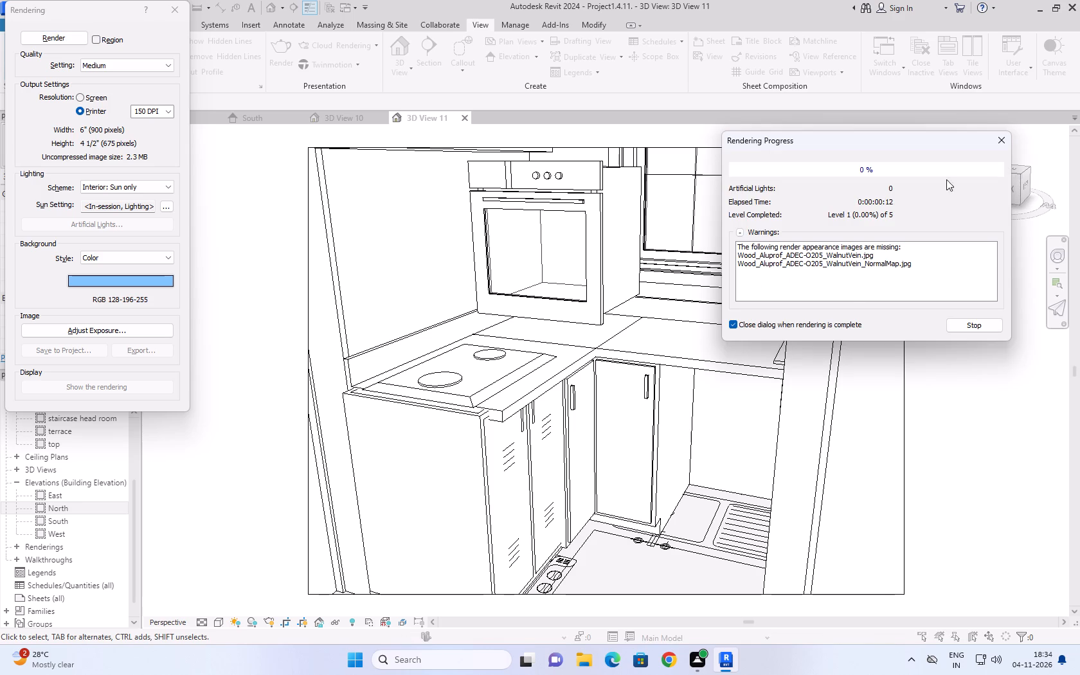
drag(903, 143, 908, 98)
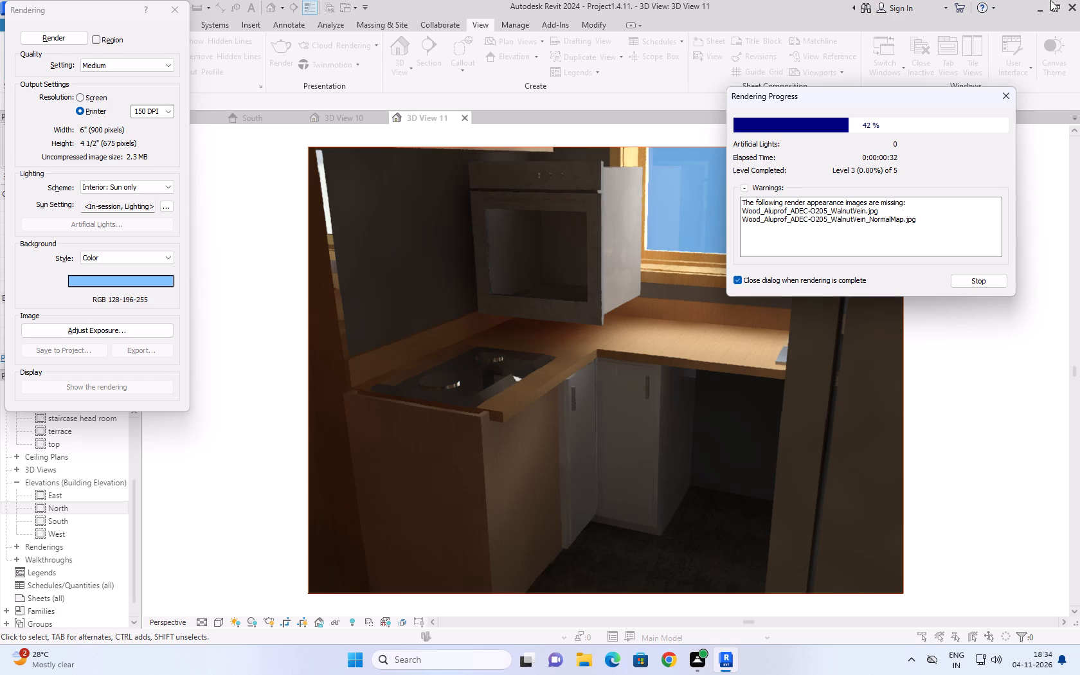
drag(918, 94, 999, 101)
drag(999, 101, 786, 326)
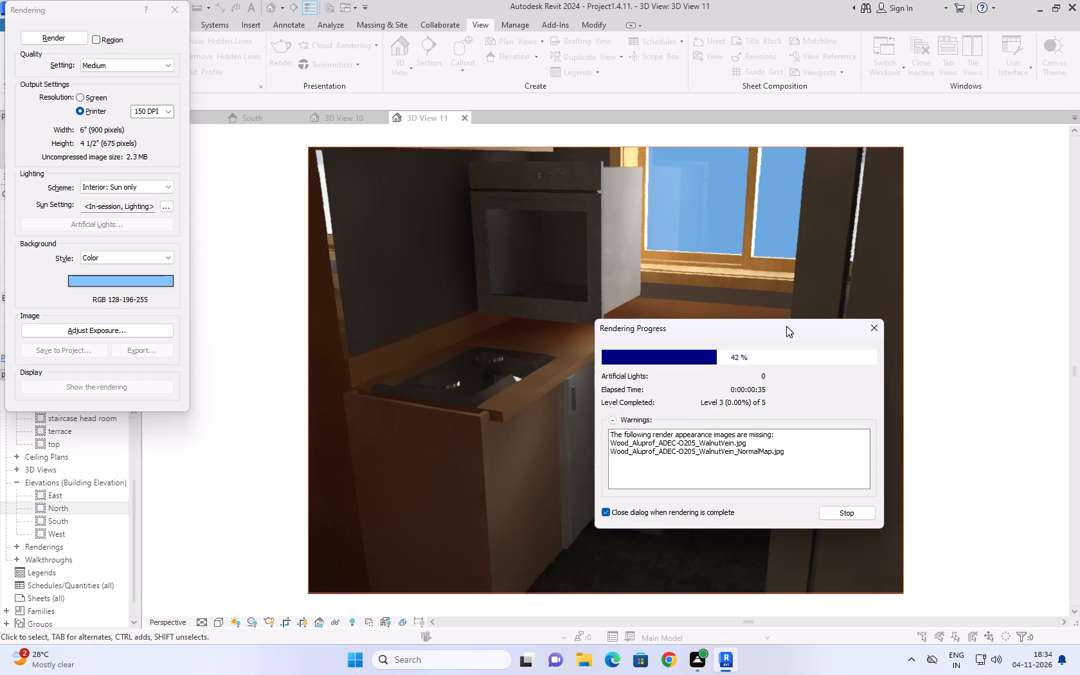
drag(786, 326, 910, 111)
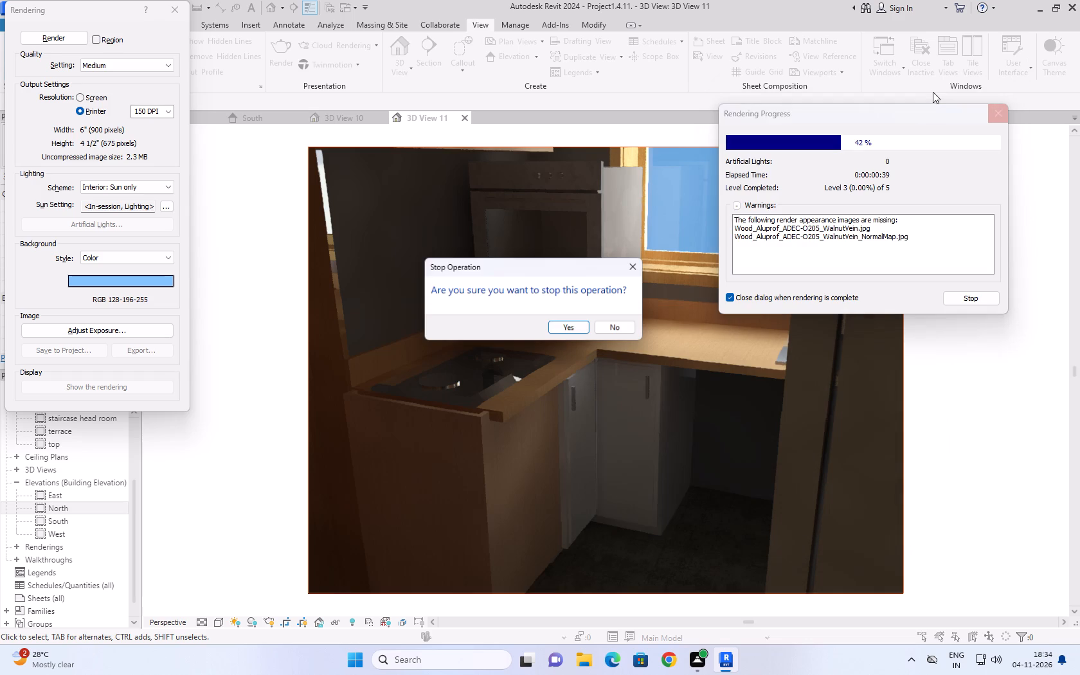
click(991, 114)
click(553, 332)
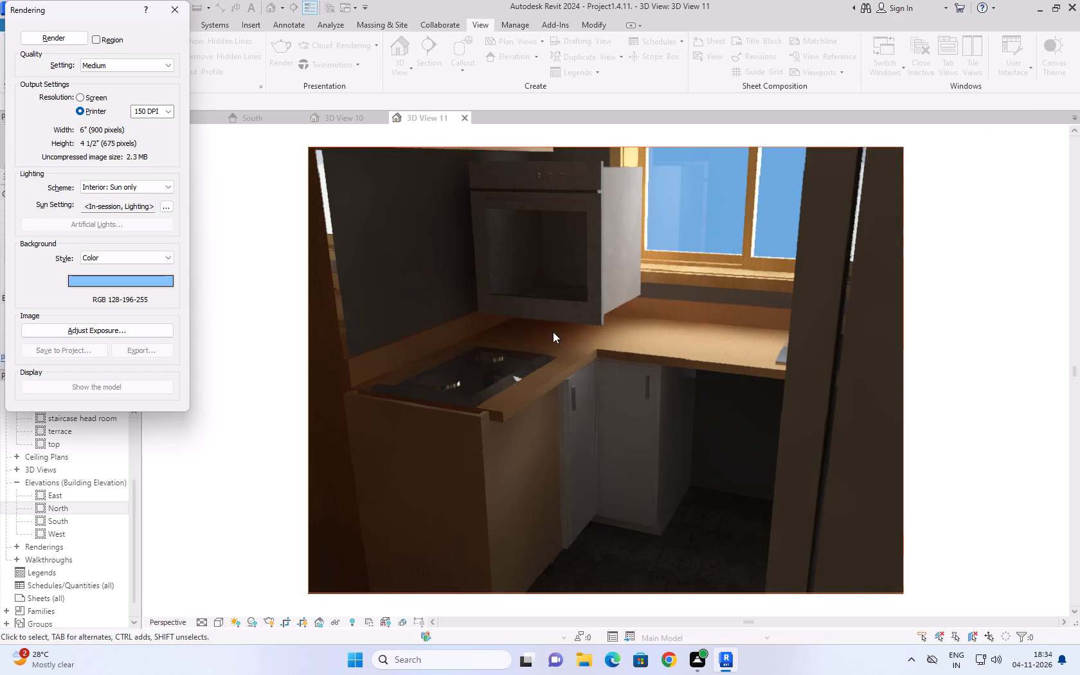
click(189, 16)
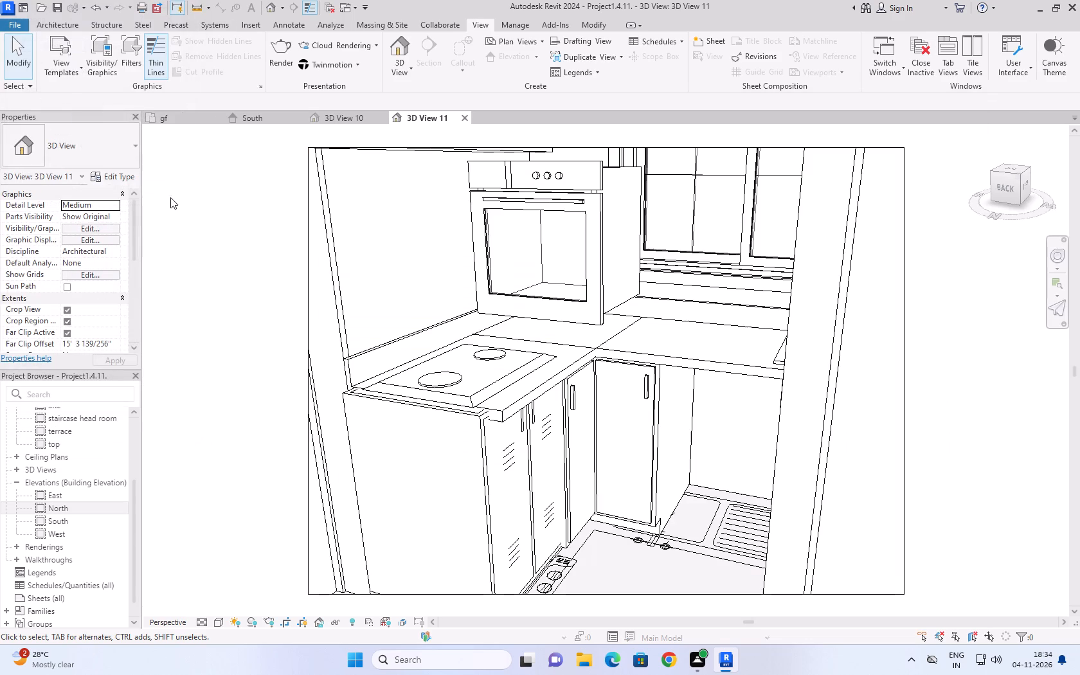
click(460, 114)
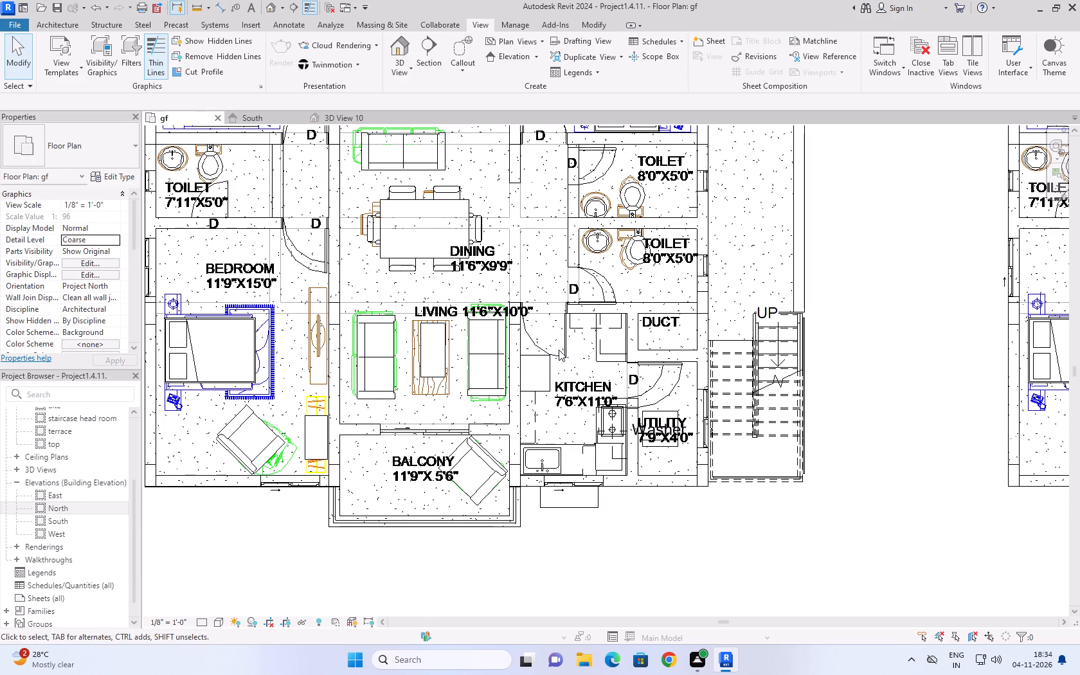
Place a perspective camera in the west building's gf kitchen, from the inner wall near the duct towards the sink and window wall.
click(413, 68)
click(419, 120)
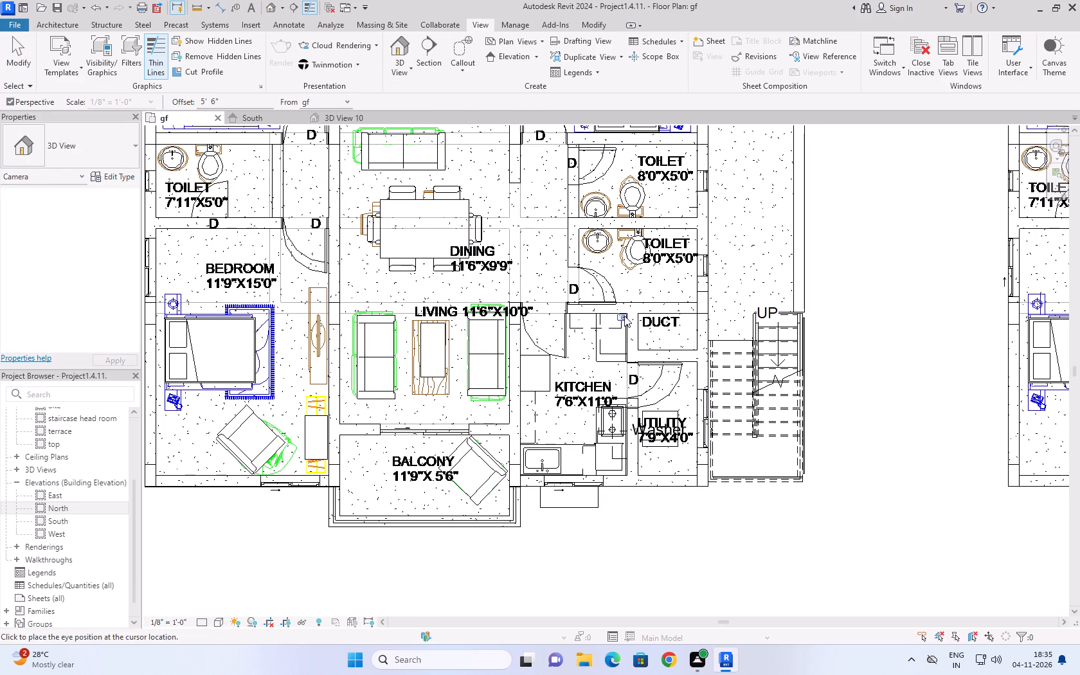
click(591, 316)
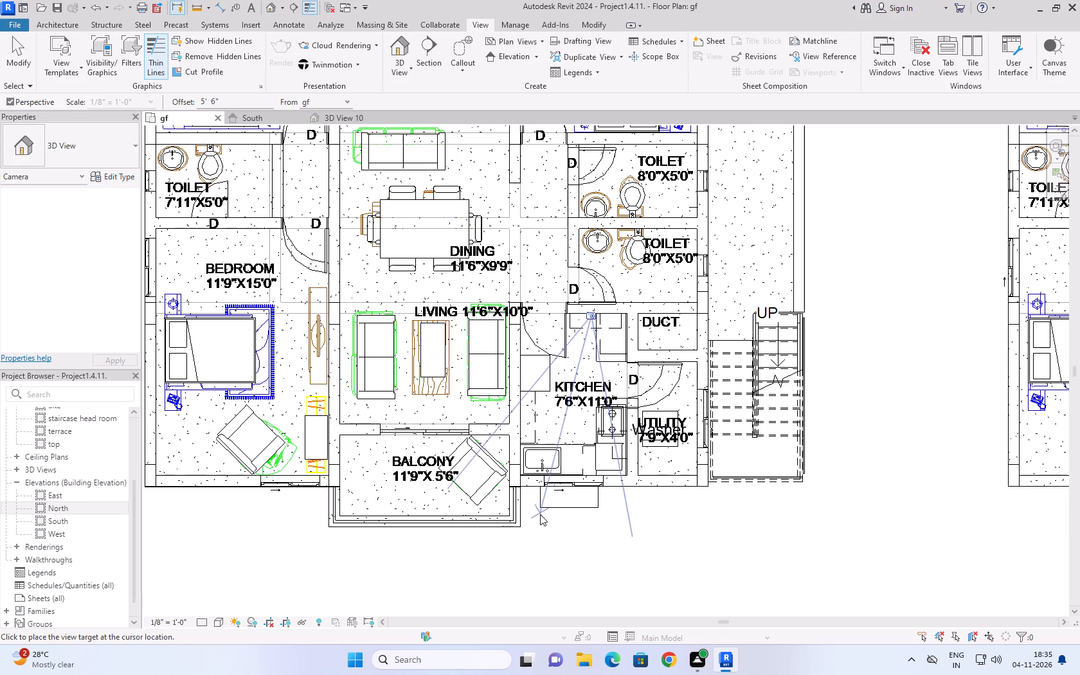
click(552, 543)
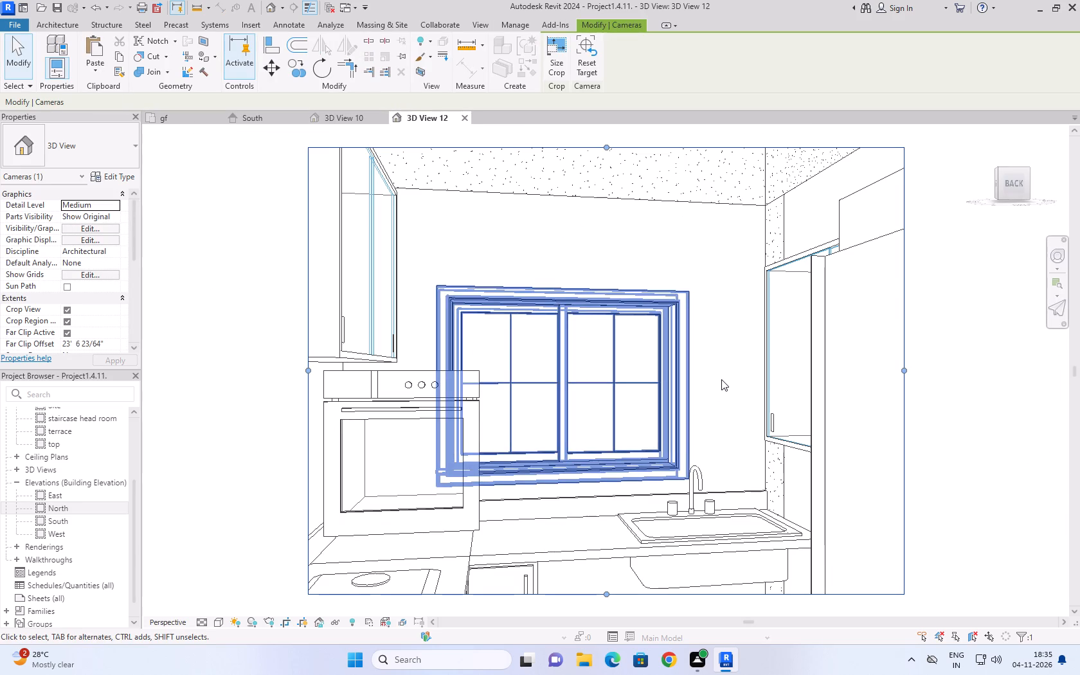
Tilt the new kitchen camera down and enlarge its crop region on all four sides to frame the window, counters, cabinets and floor.
shift+right_drag(721, 379, 720, 395)
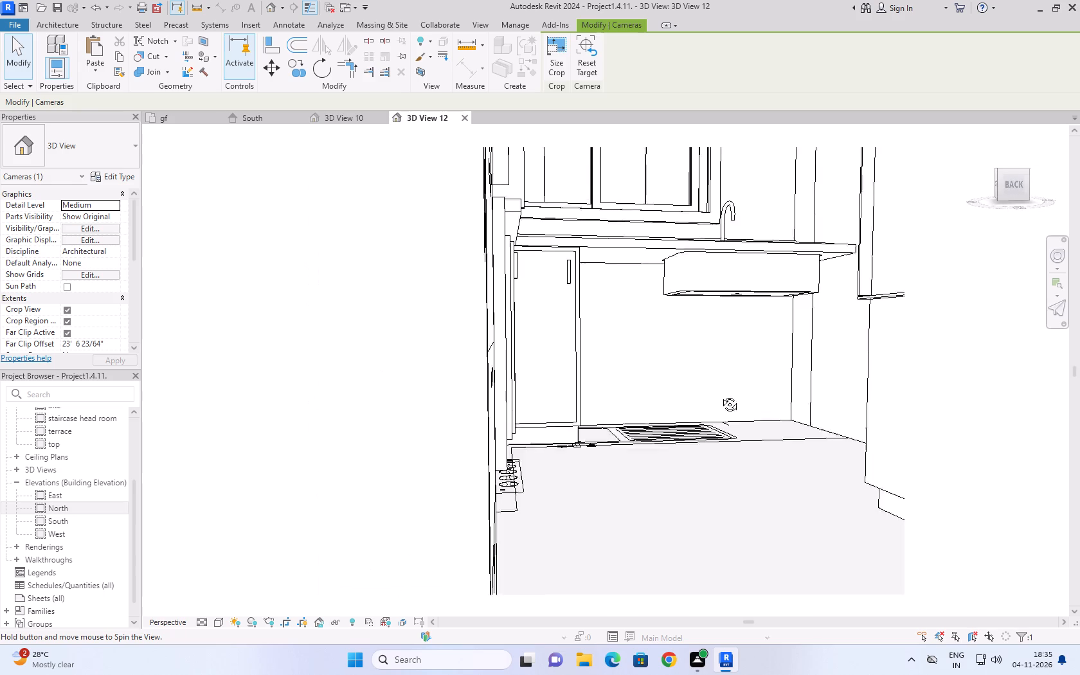
shift+right_drag(720, 395, 721, 386)
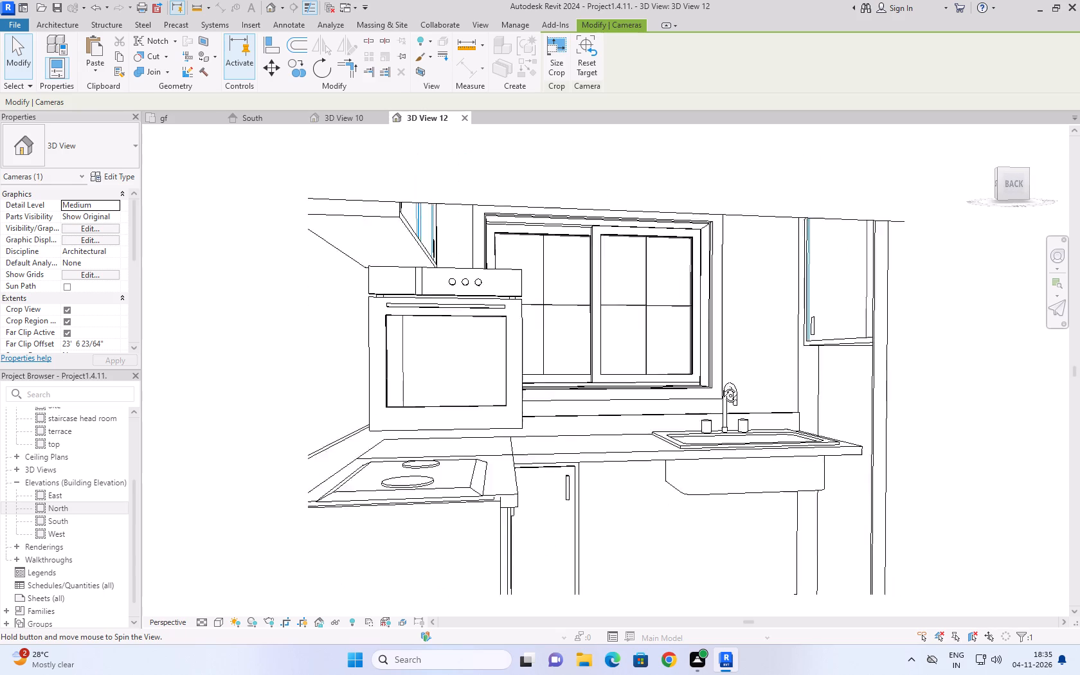
shift+right_drag(721, 386, 721, 386)
scroll(728, 357, down, 4)
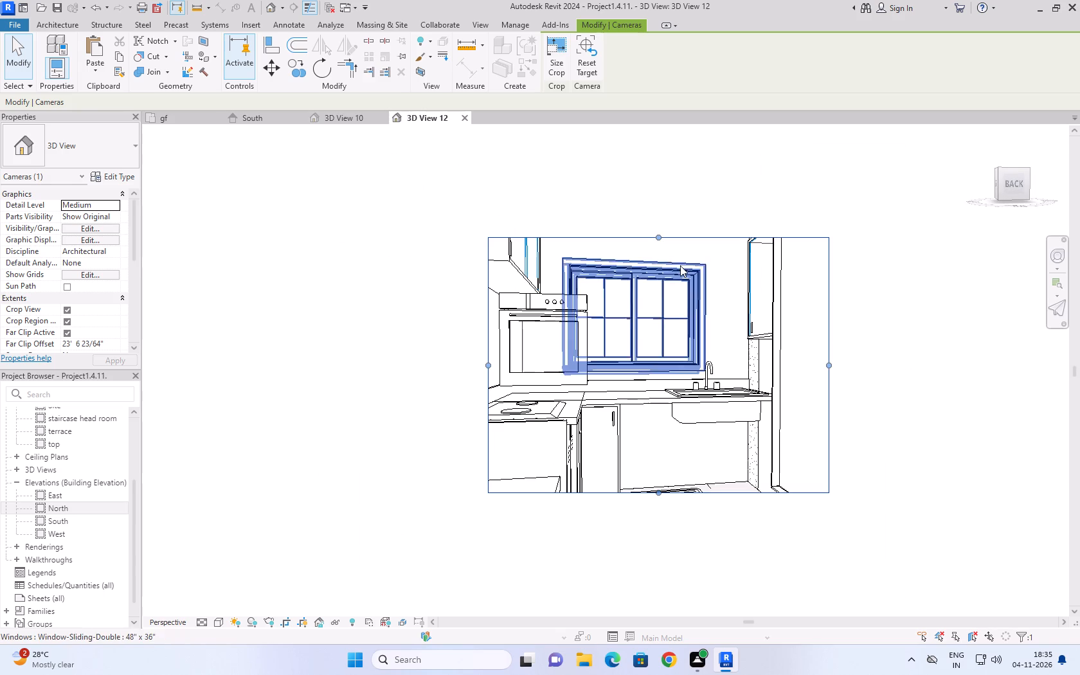
drag(656, 240, 650, 176)
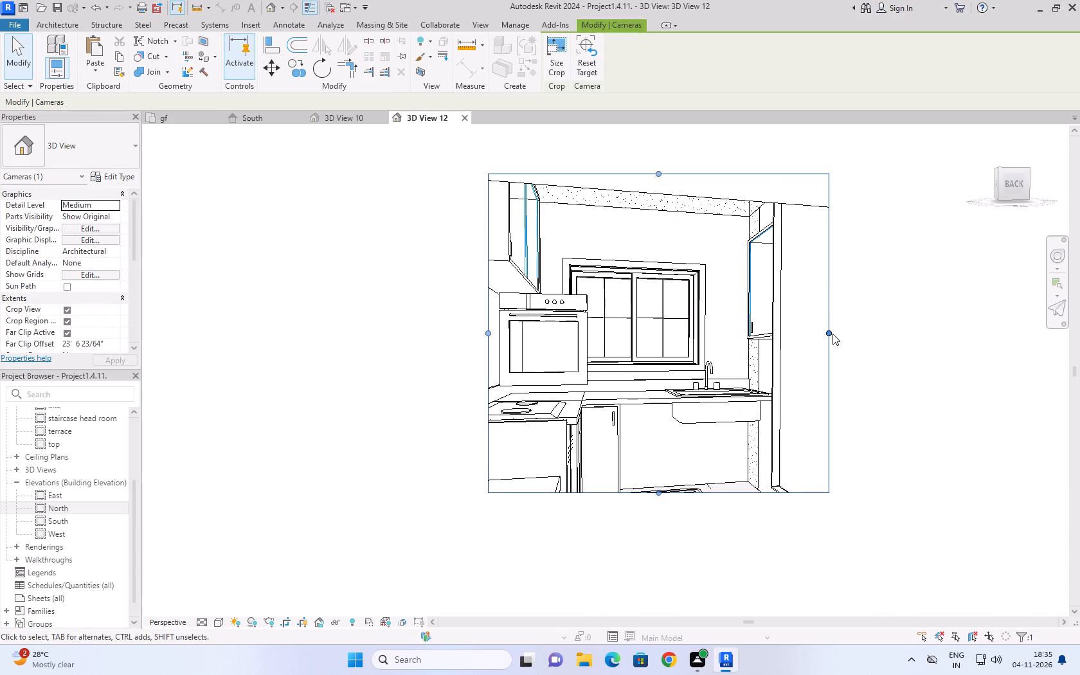
drag(833, 334, 929, 327)
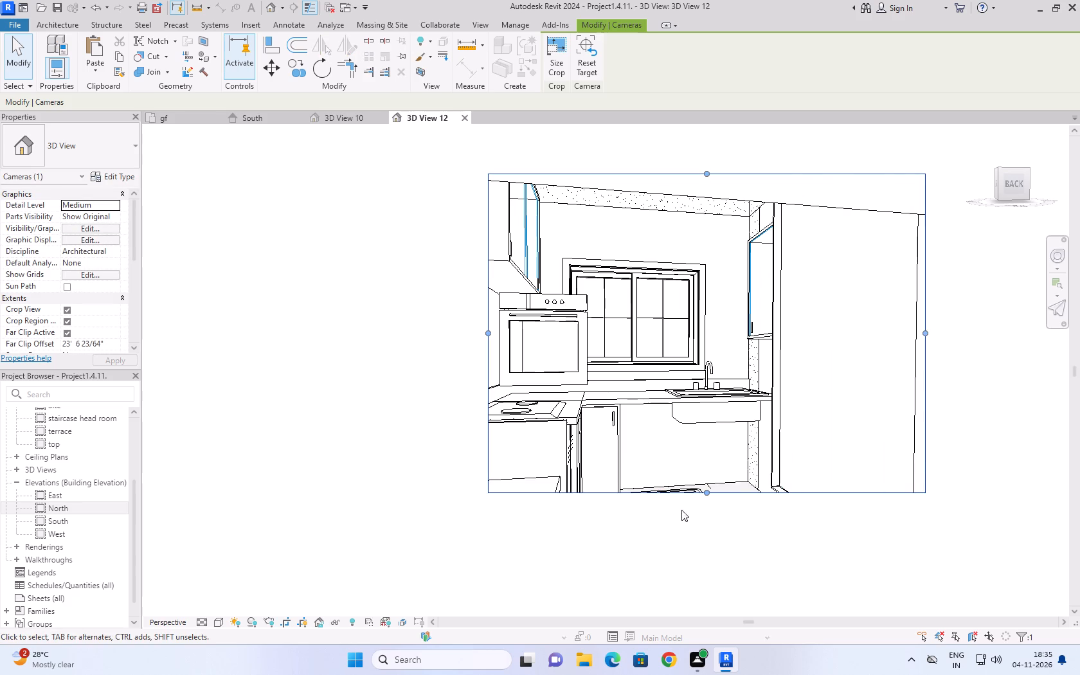
drag(710, 491, 696, 625)
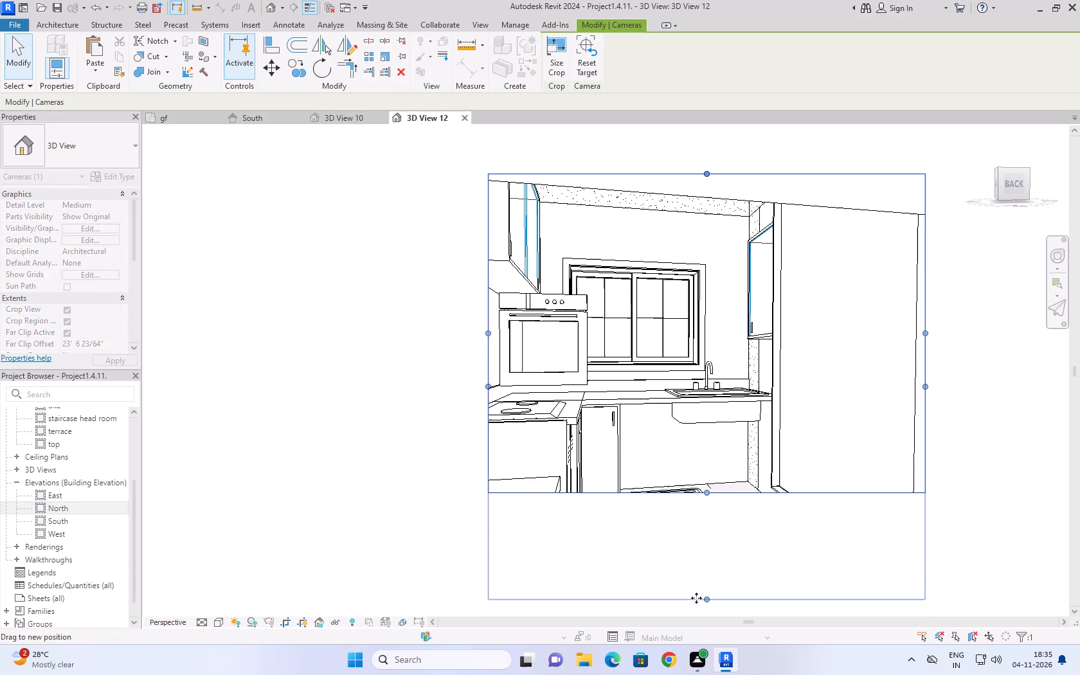
click(696, 598)
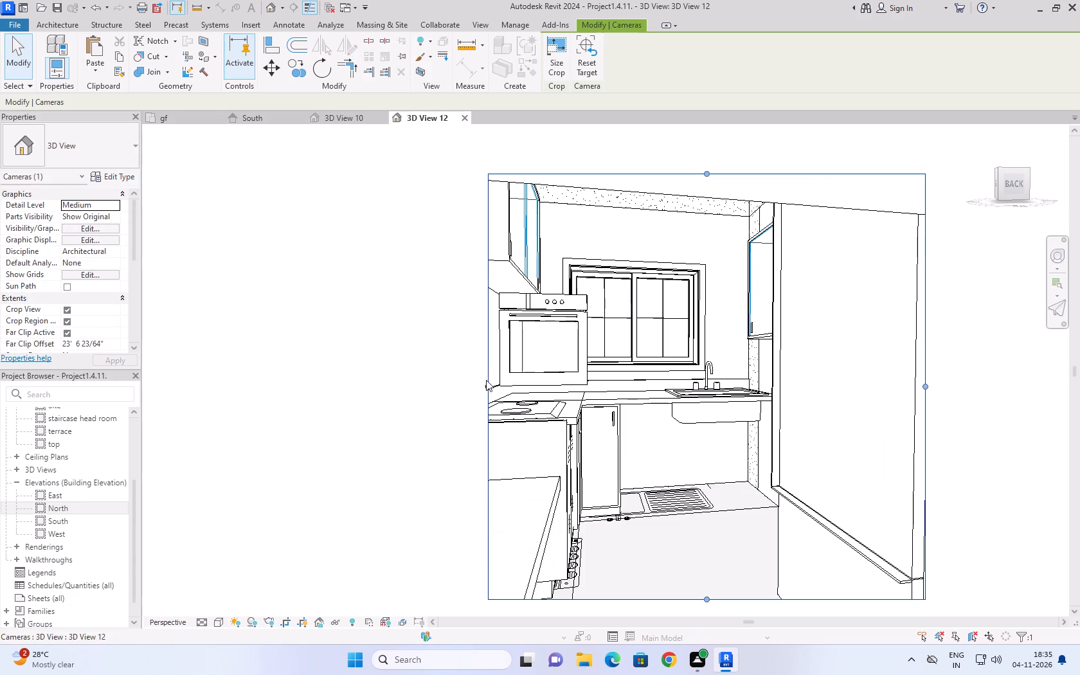
drag(486, 387, 389, 406)
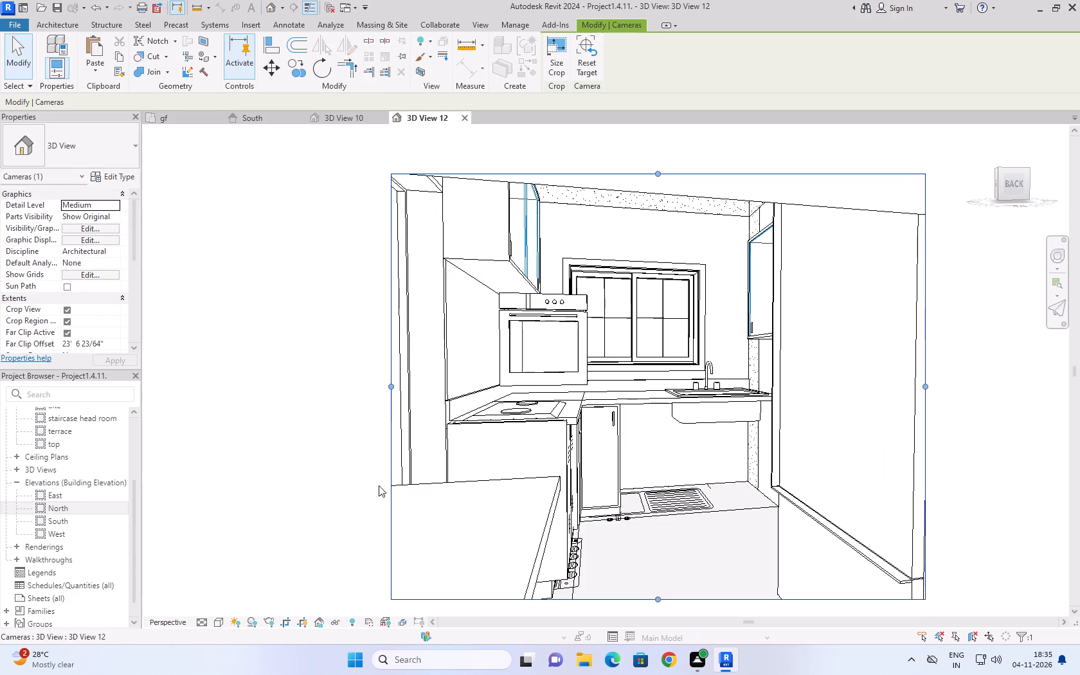
shift+right_click(663, 444)
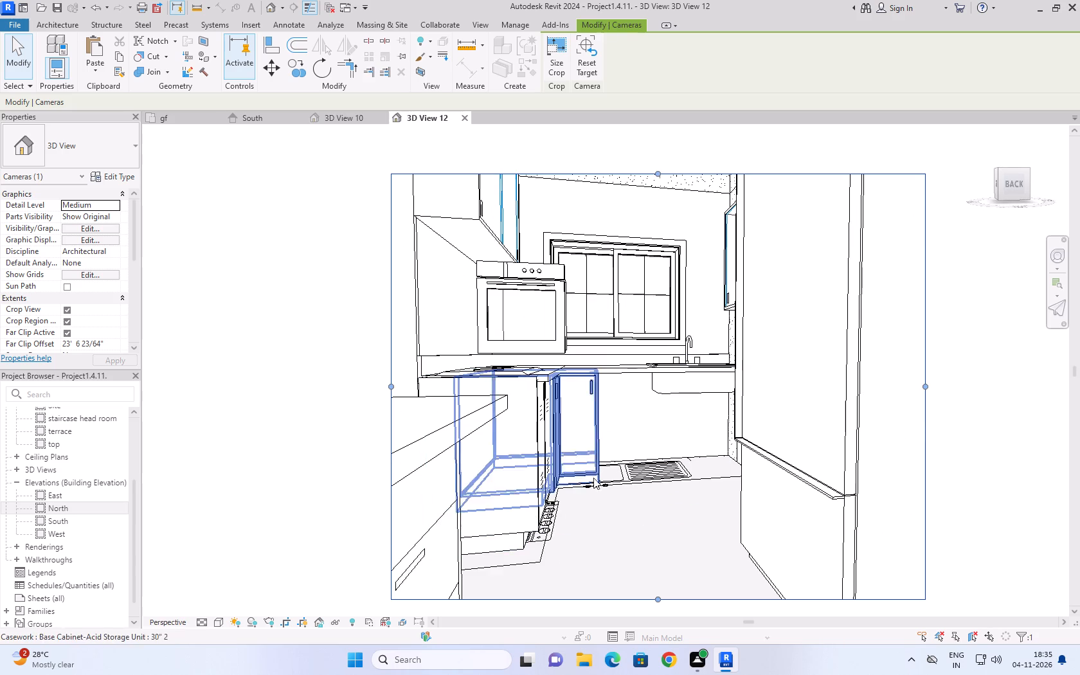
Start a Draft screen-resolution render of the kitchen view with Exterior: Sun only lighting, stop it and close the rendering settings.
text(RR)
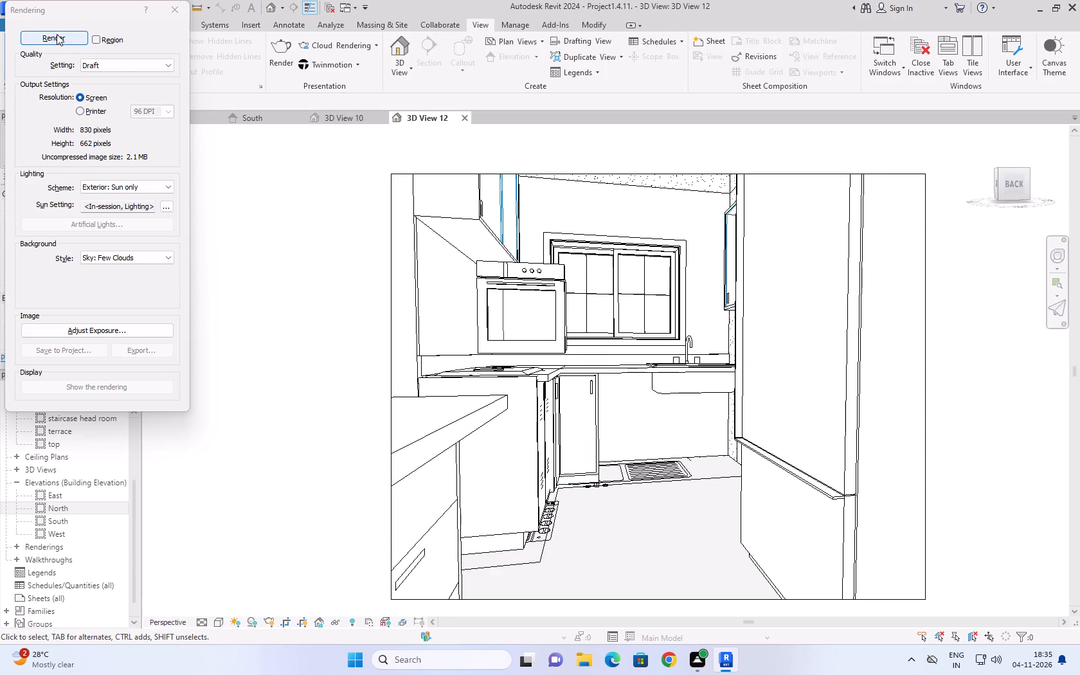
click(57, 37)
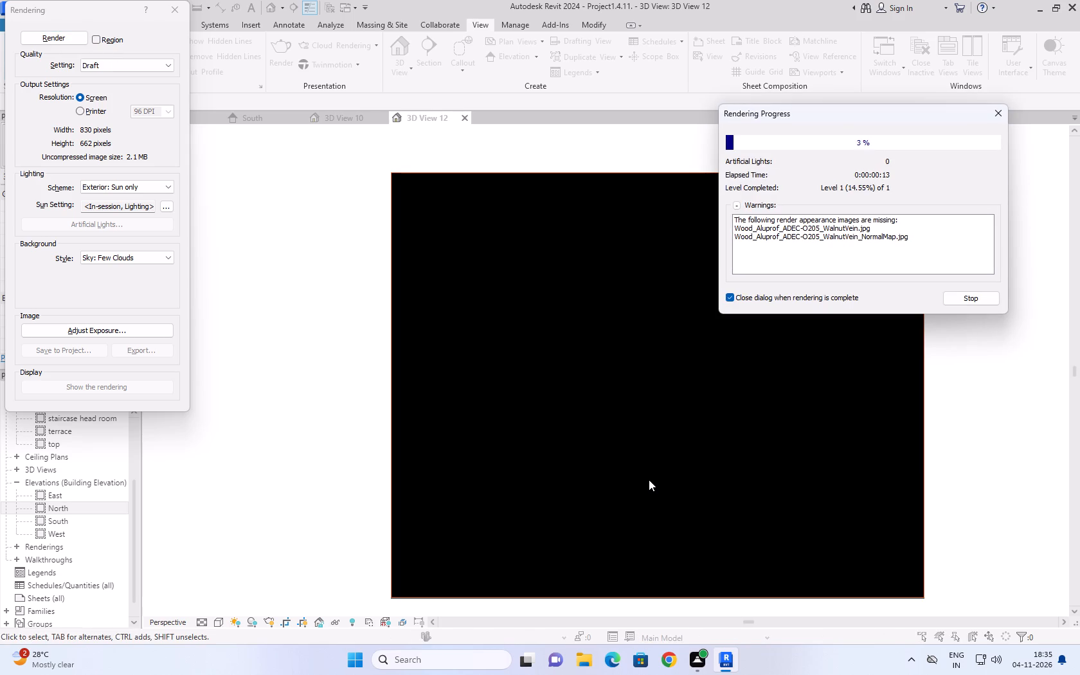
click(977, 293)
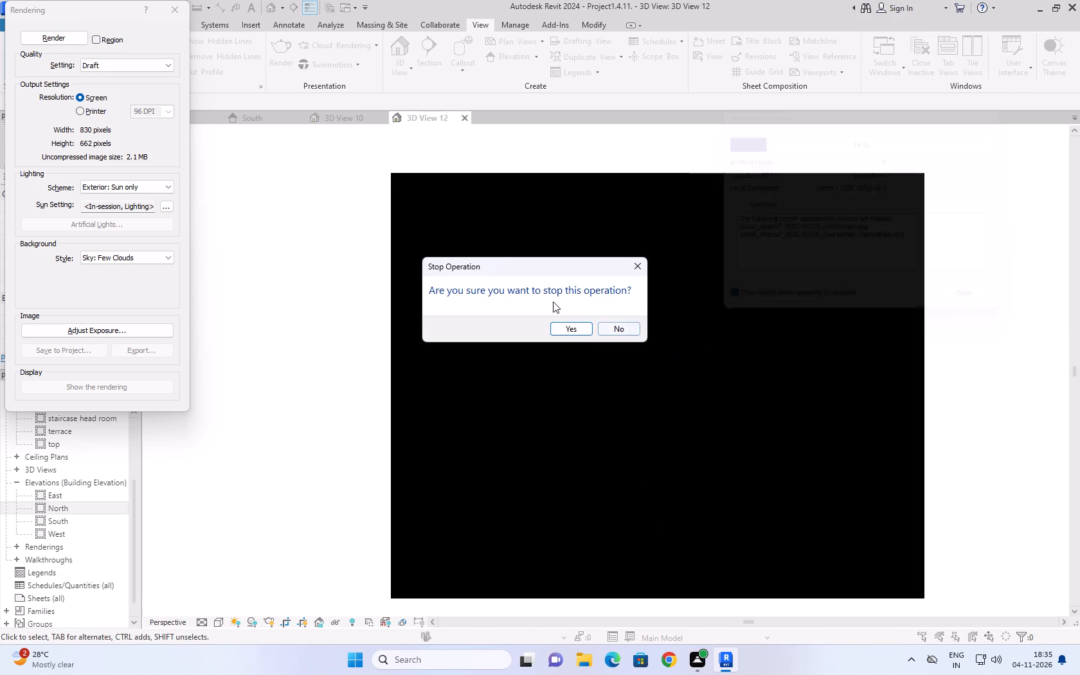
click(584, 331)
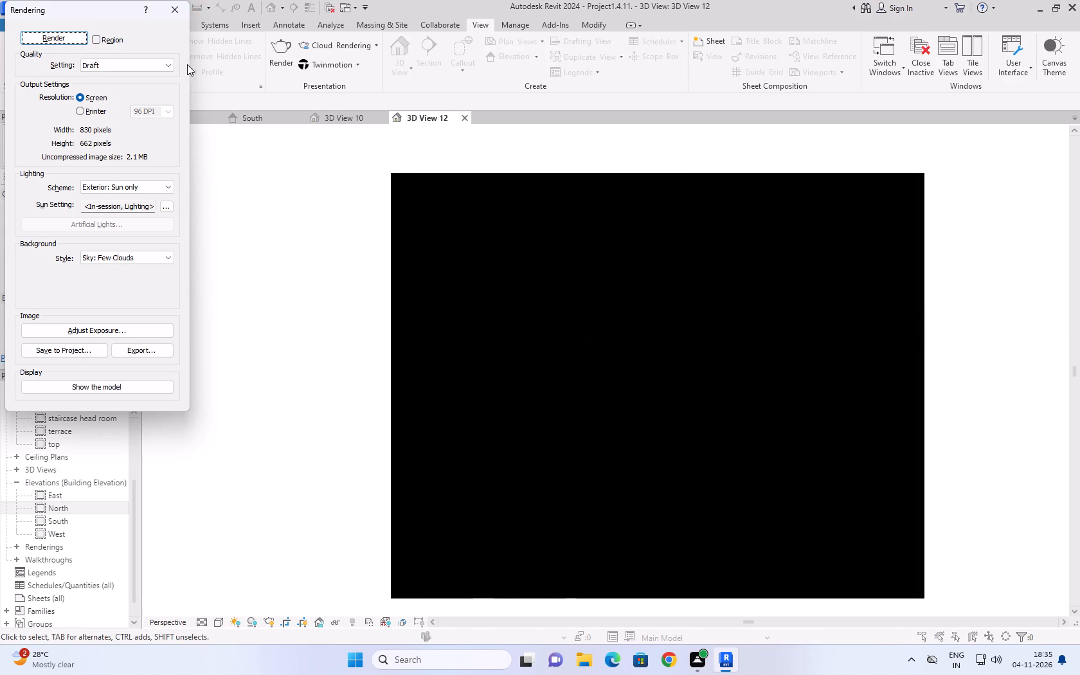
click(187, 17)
Render the kitchen view at Draft quality with Interior: Sun only lighting and a Color background, and close the rendering settings.
text(RR)
click(114, 183)
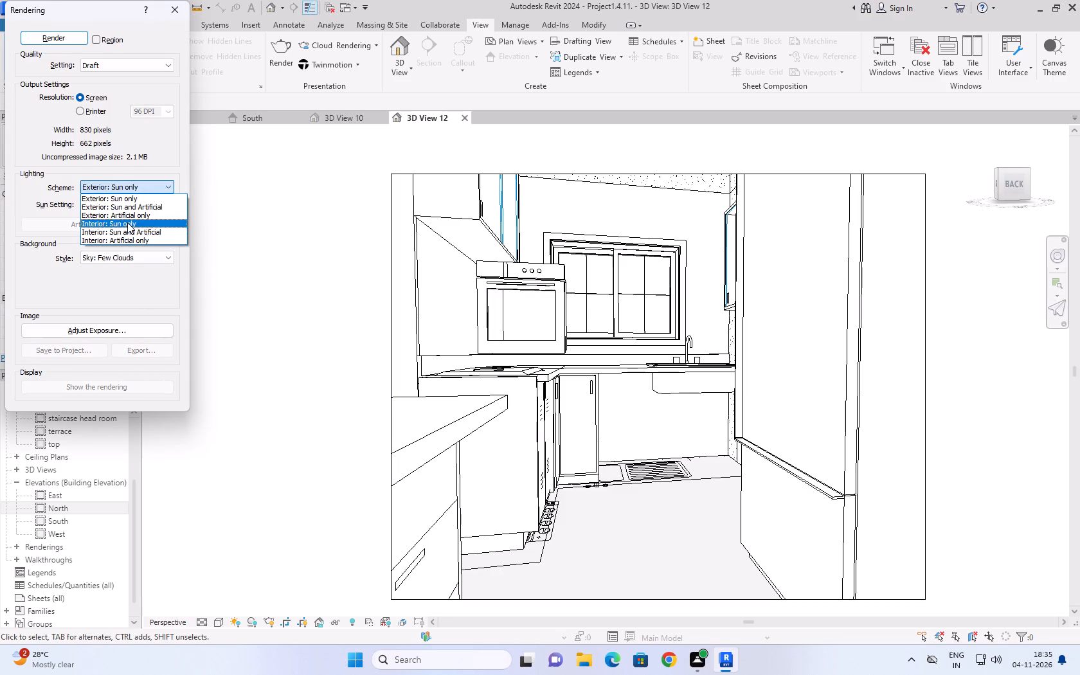
click(127, 222)
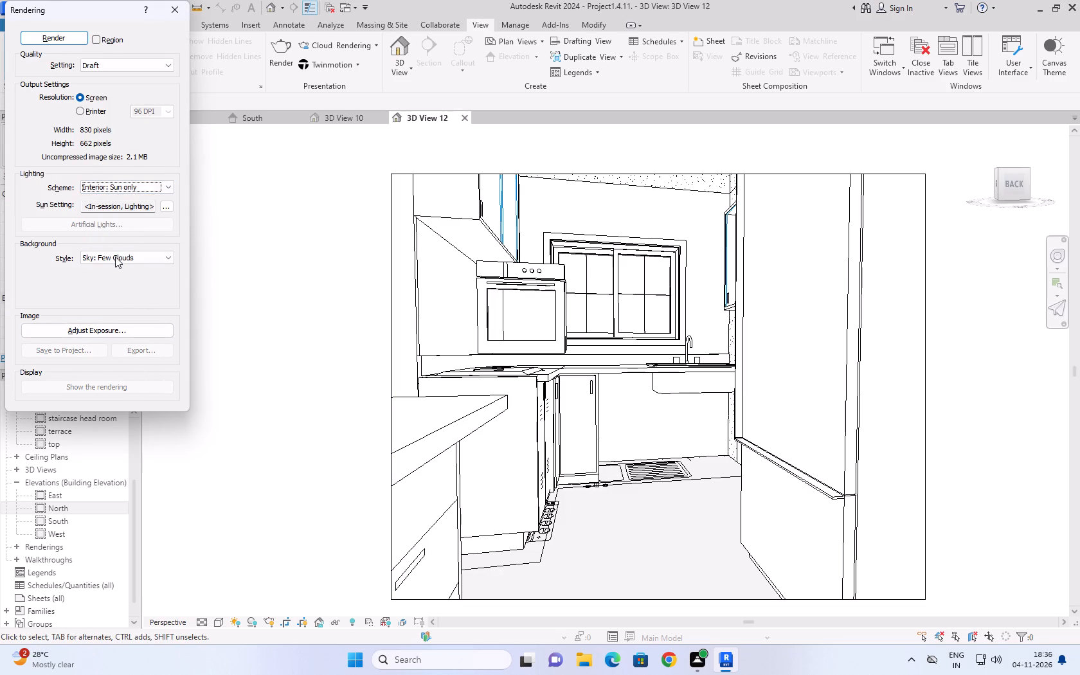
click(115, 258)
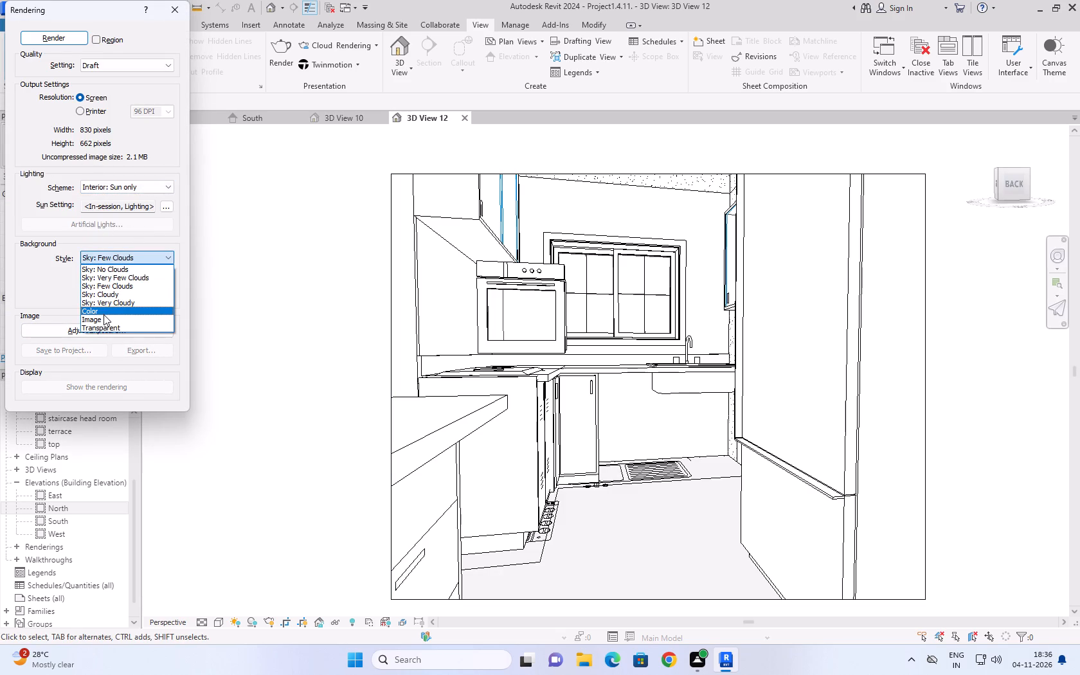
click(104, 314)
click(35, 41)
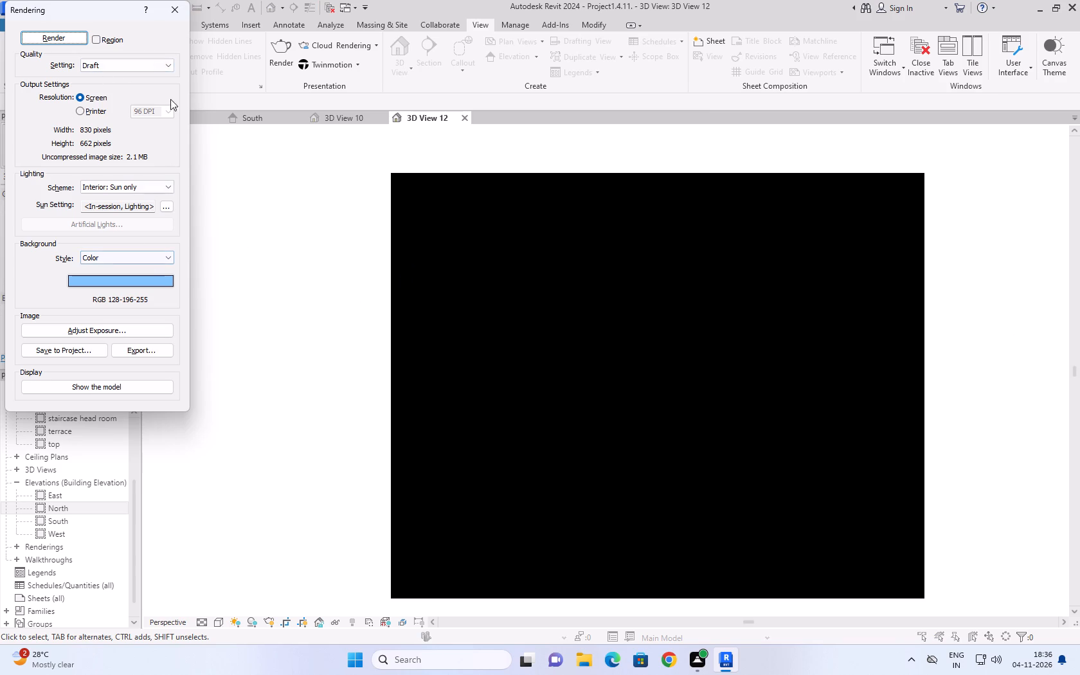
click(174, 14)
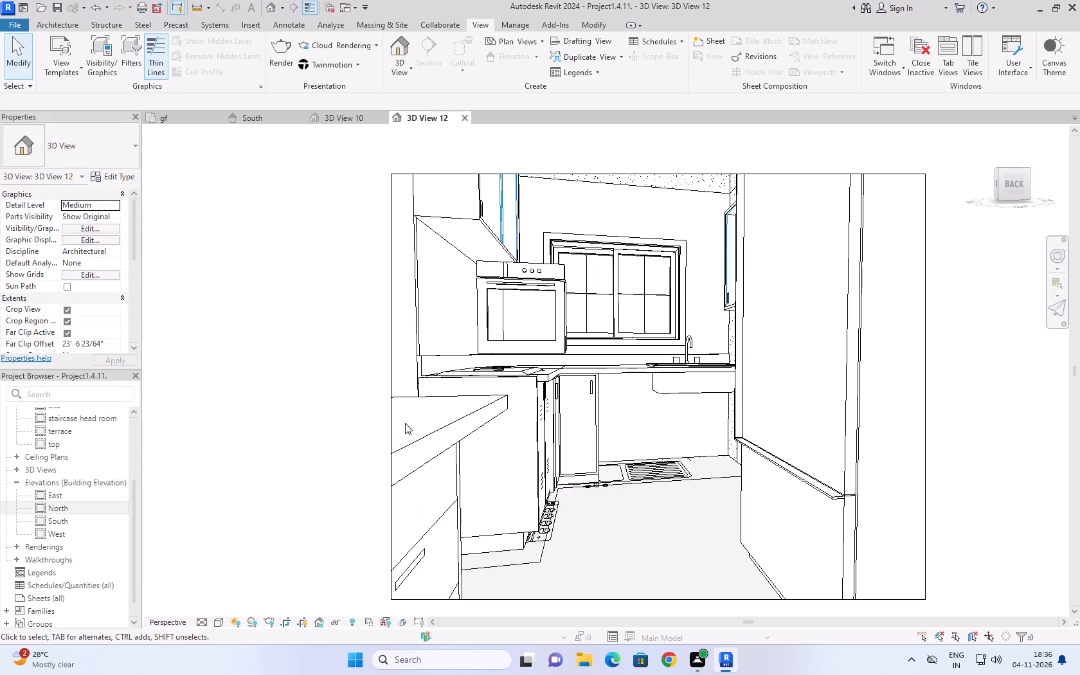
Render the kitchen view again at Medium quality with 150 DPI printer resolution.
click(389, 329)
click(300, 321)
text(RR)
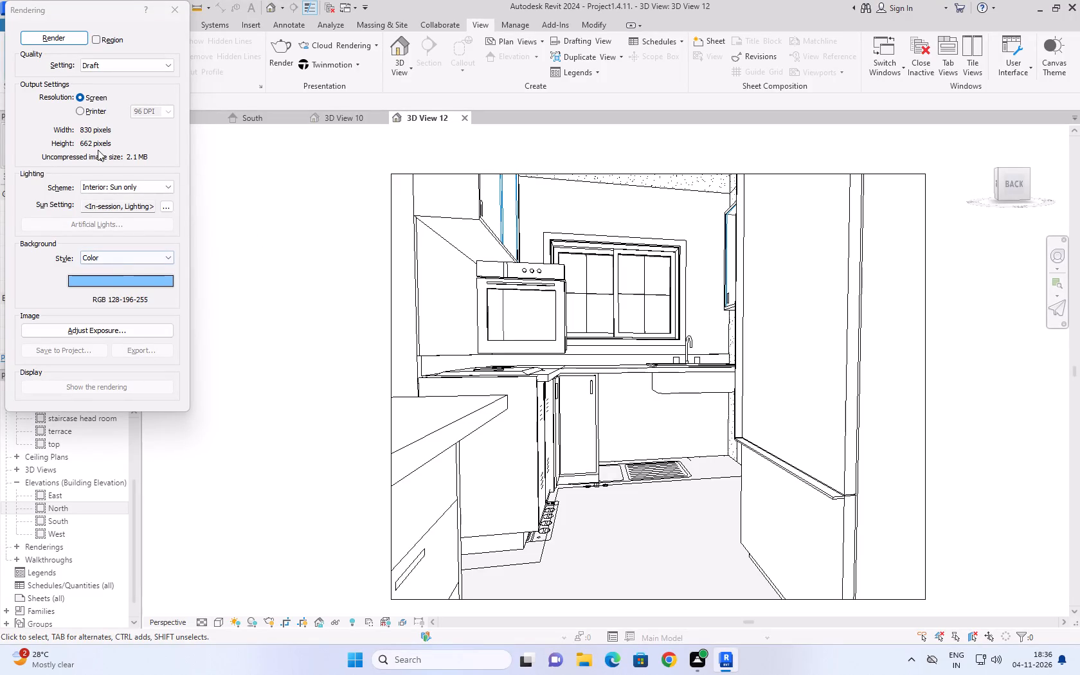
click(103, 60)
click(108, 79)
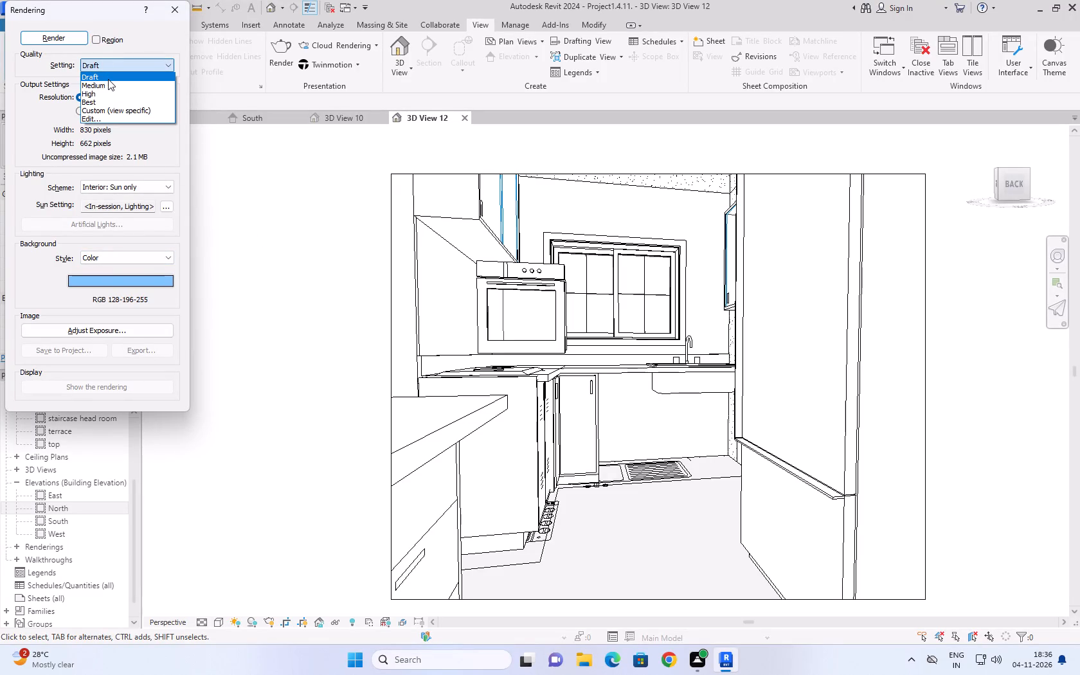
click(109, 66)
click(109, 86)
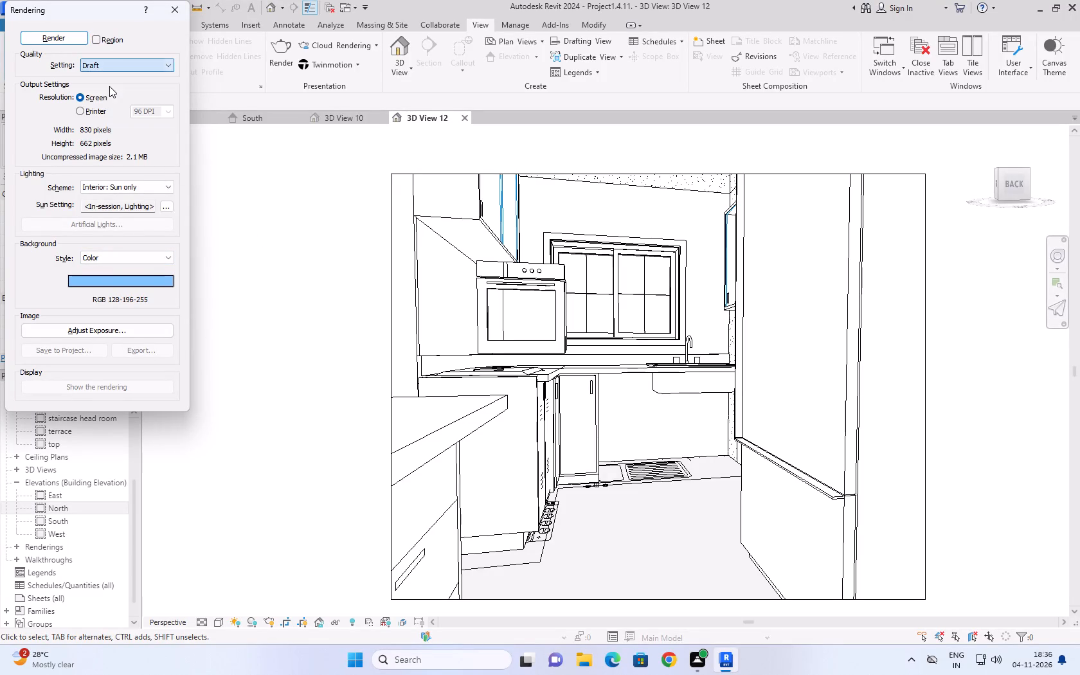
click(170, 114)
click(94, 112)
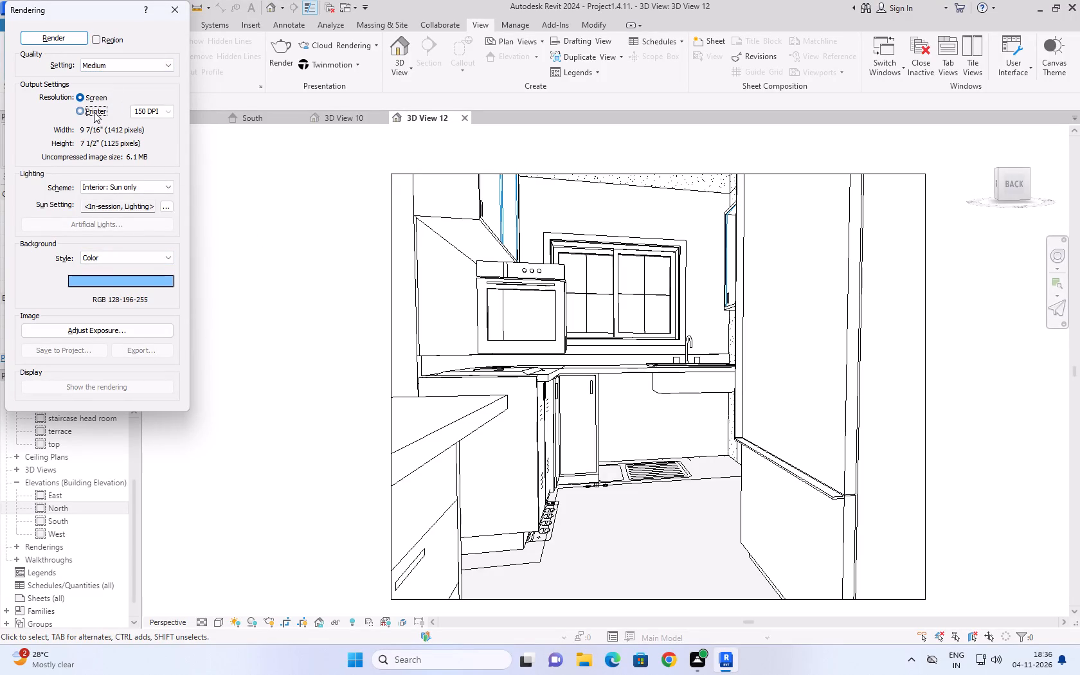
click(55, 40)
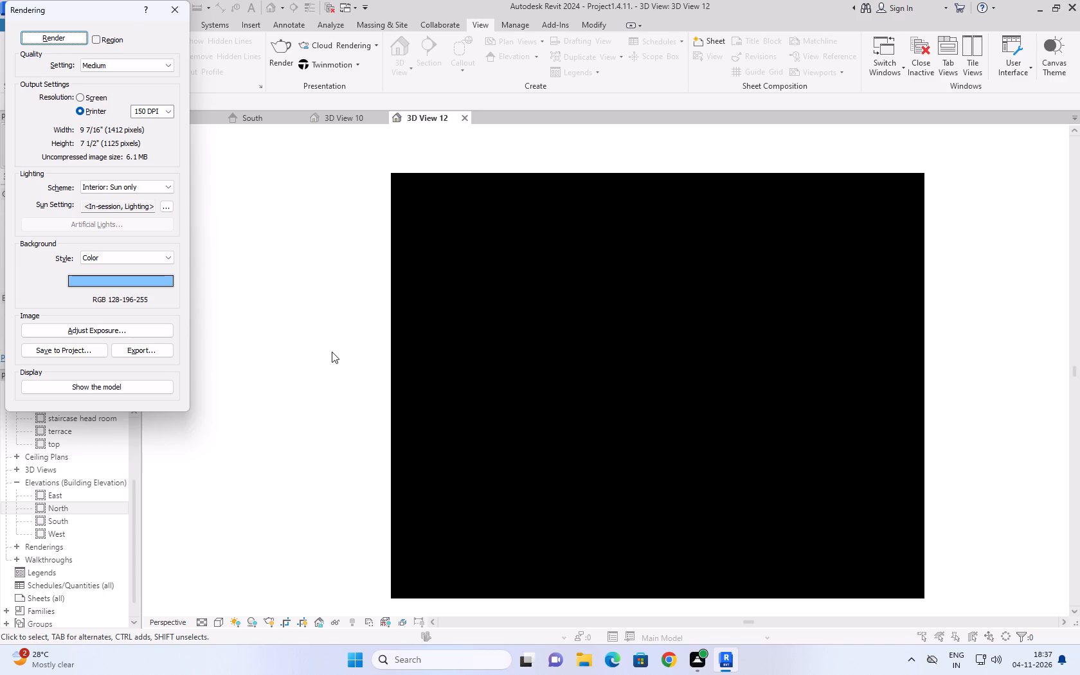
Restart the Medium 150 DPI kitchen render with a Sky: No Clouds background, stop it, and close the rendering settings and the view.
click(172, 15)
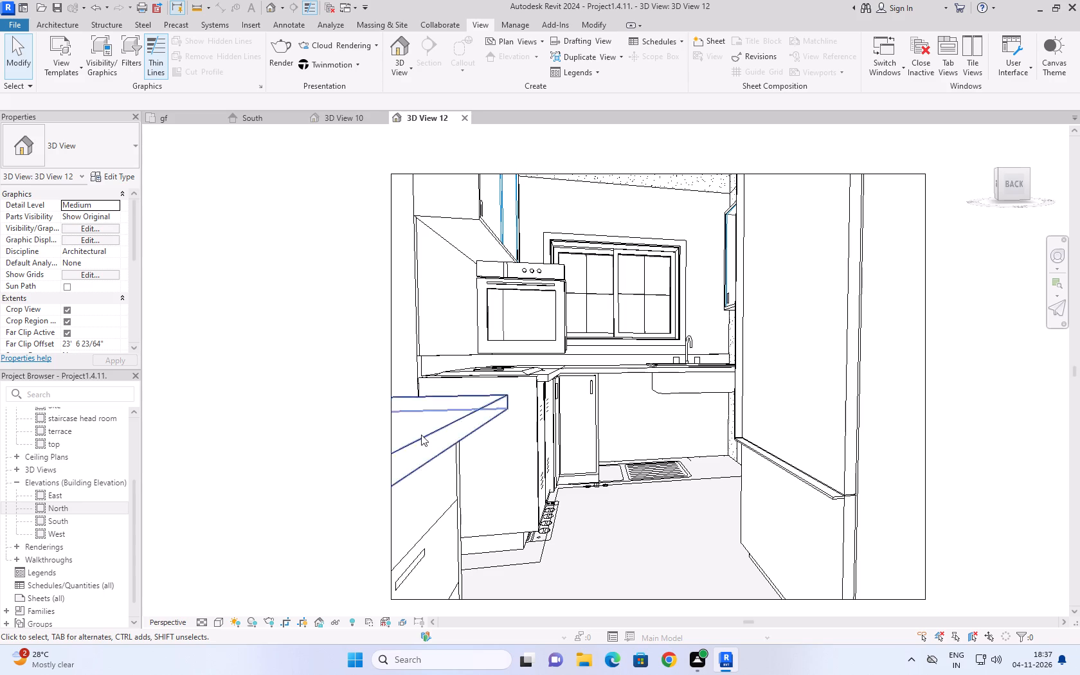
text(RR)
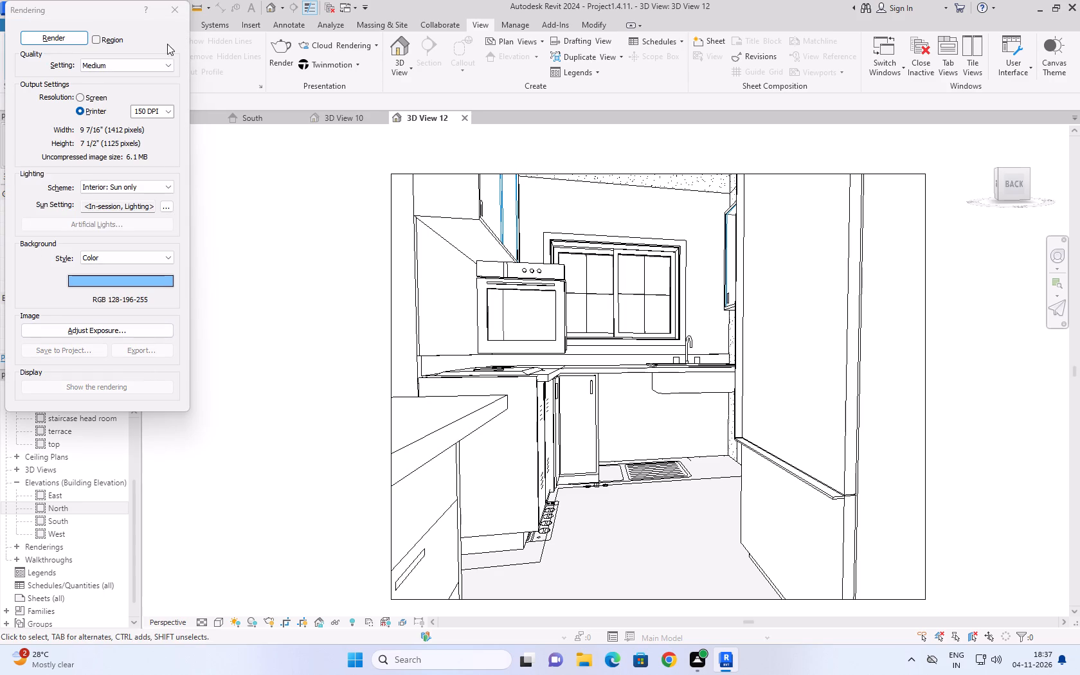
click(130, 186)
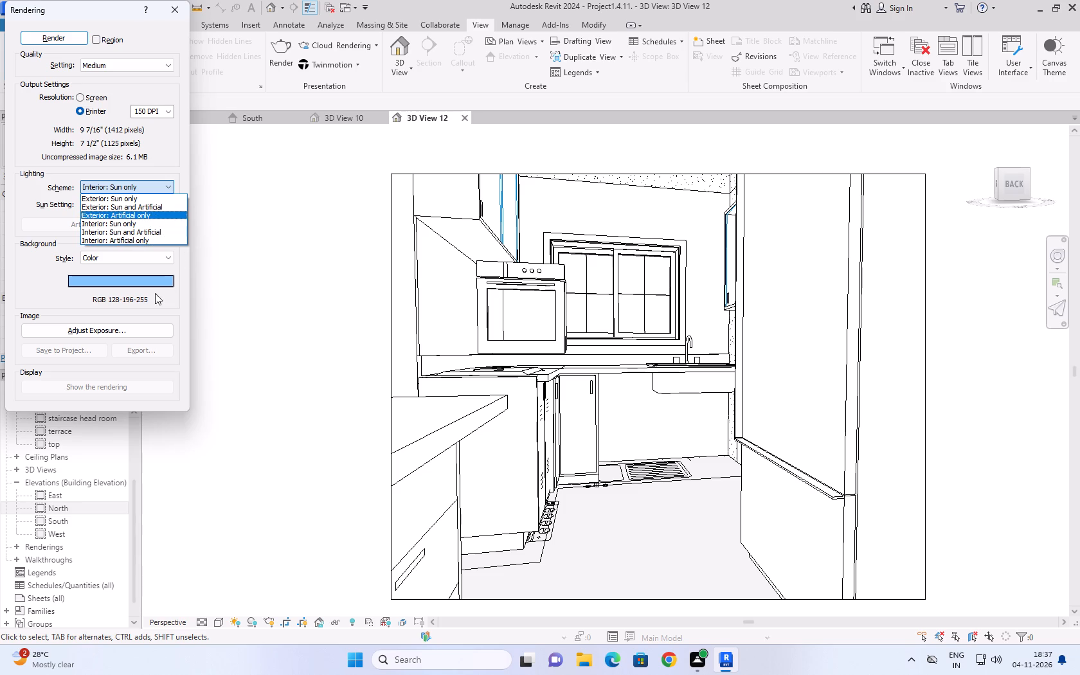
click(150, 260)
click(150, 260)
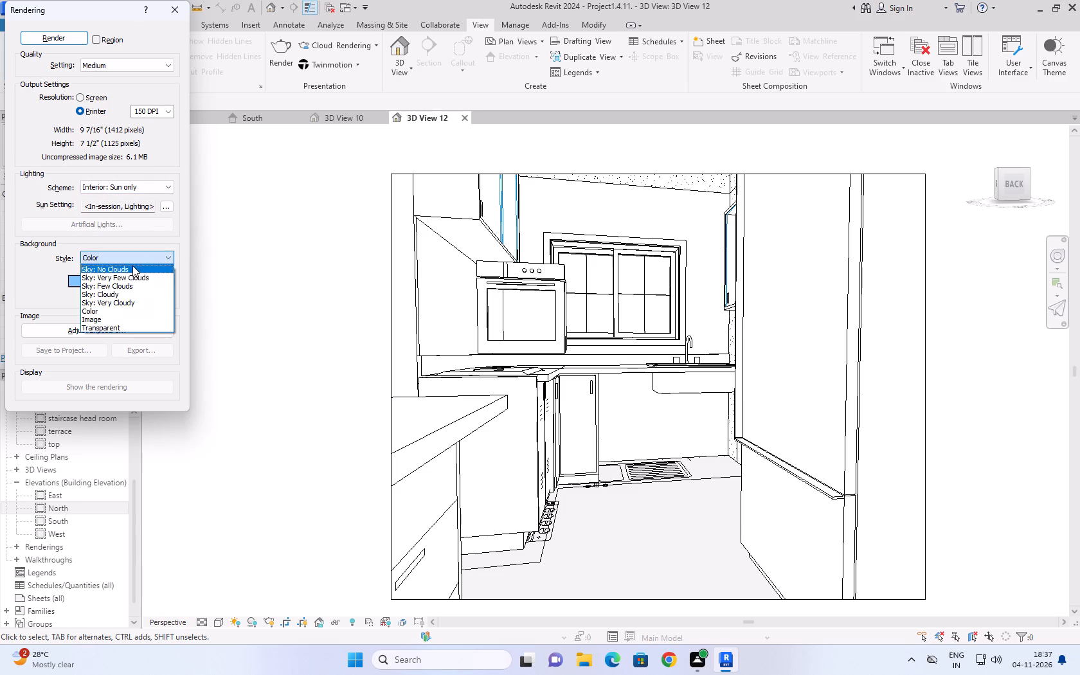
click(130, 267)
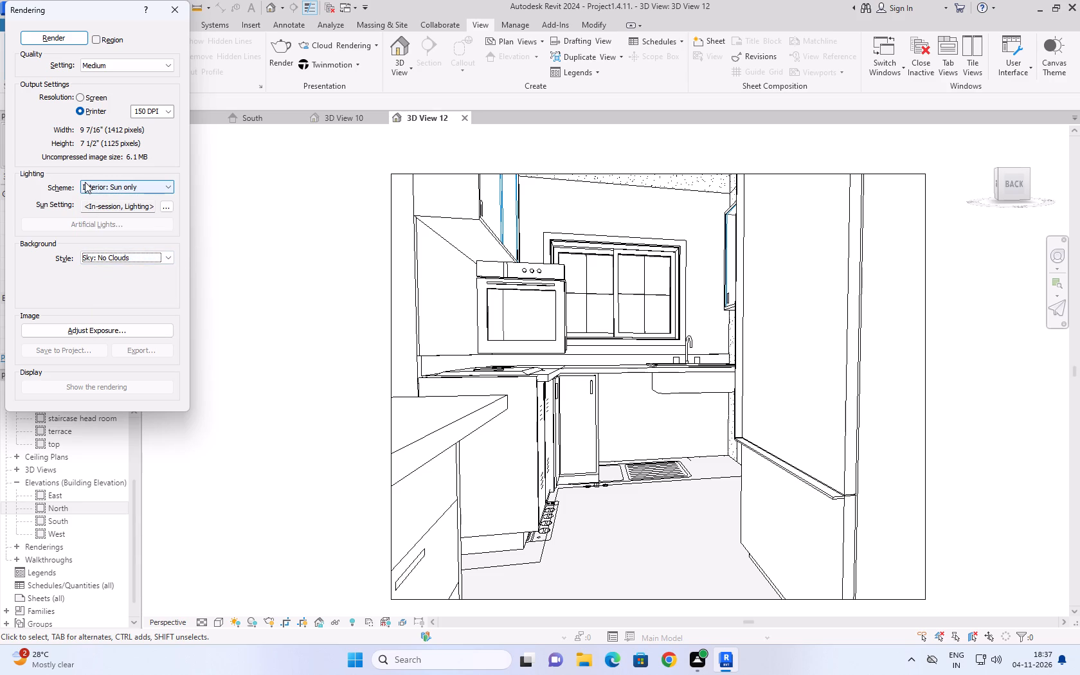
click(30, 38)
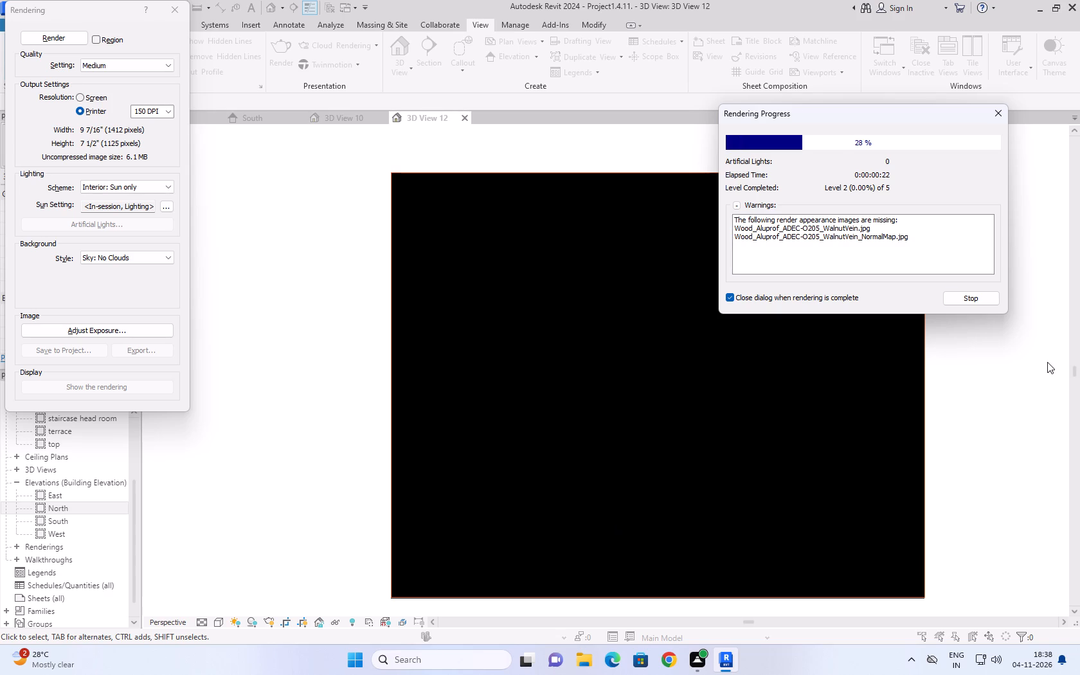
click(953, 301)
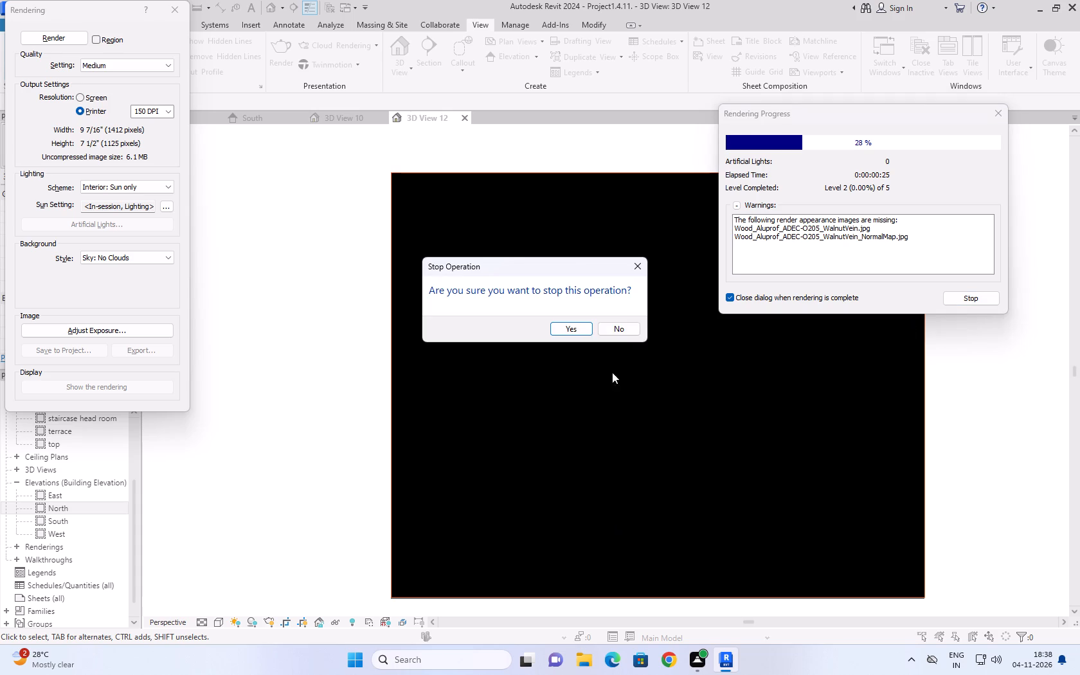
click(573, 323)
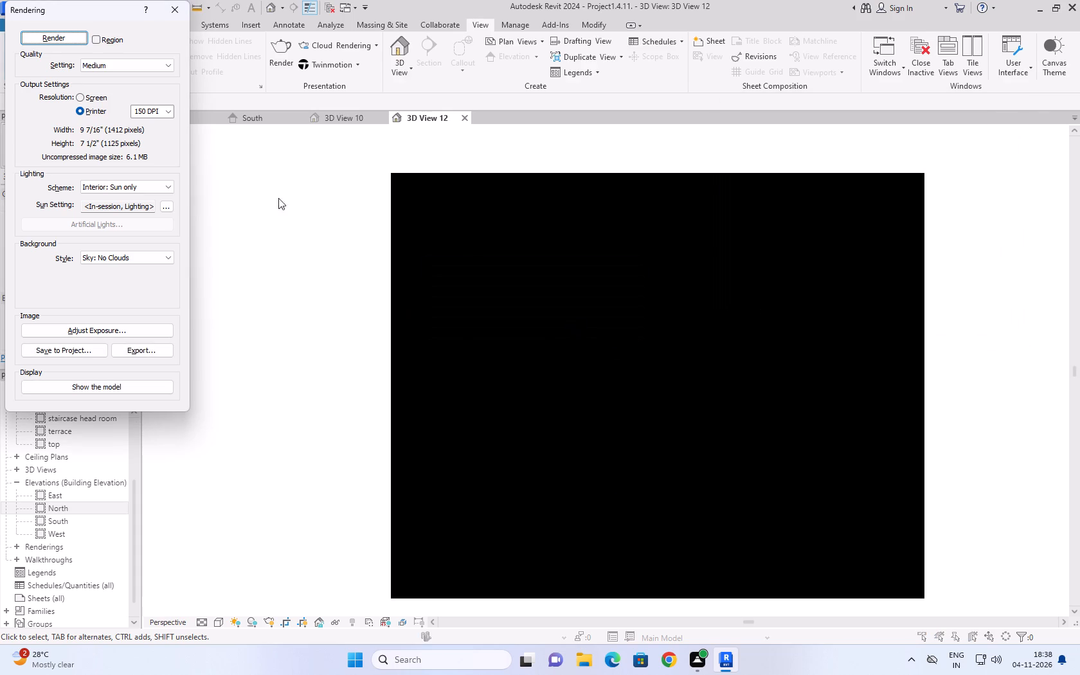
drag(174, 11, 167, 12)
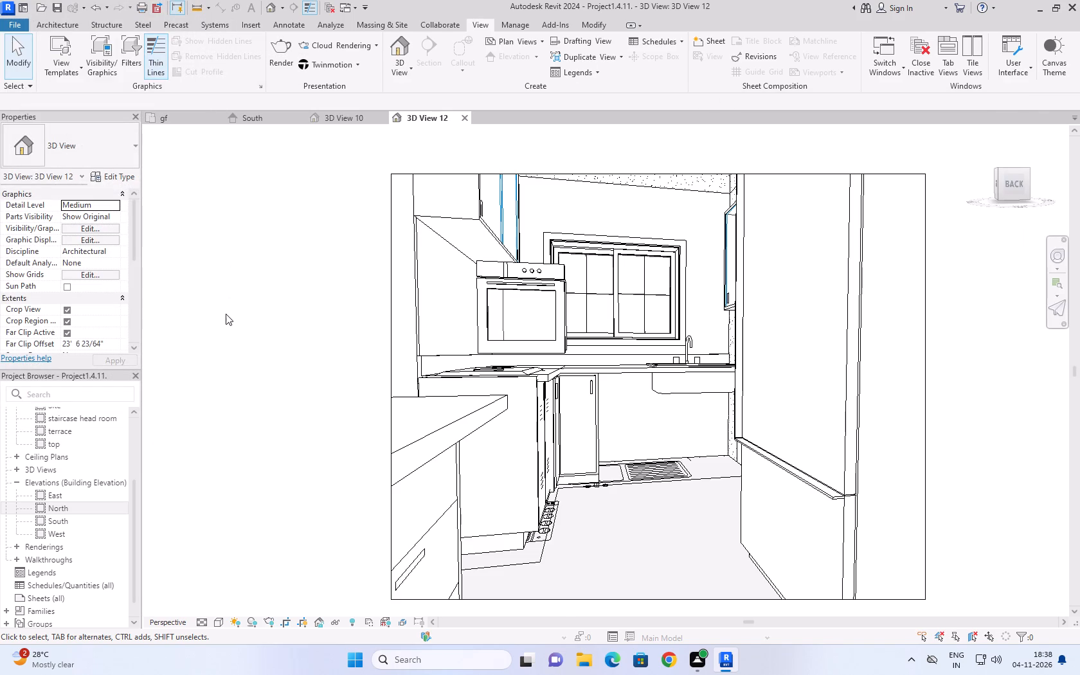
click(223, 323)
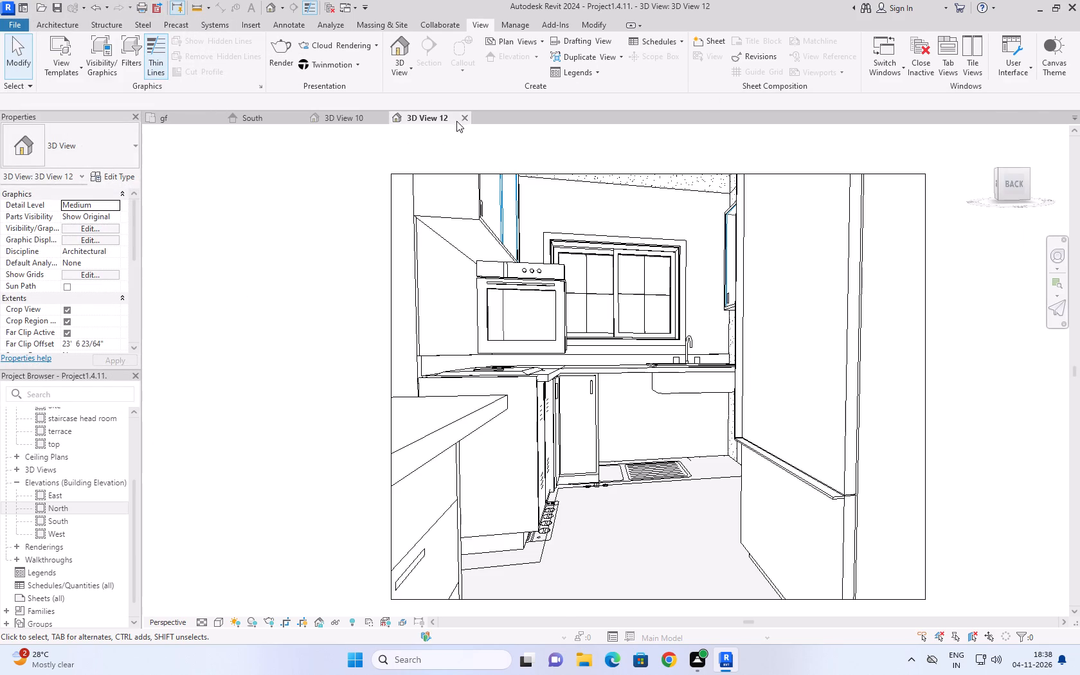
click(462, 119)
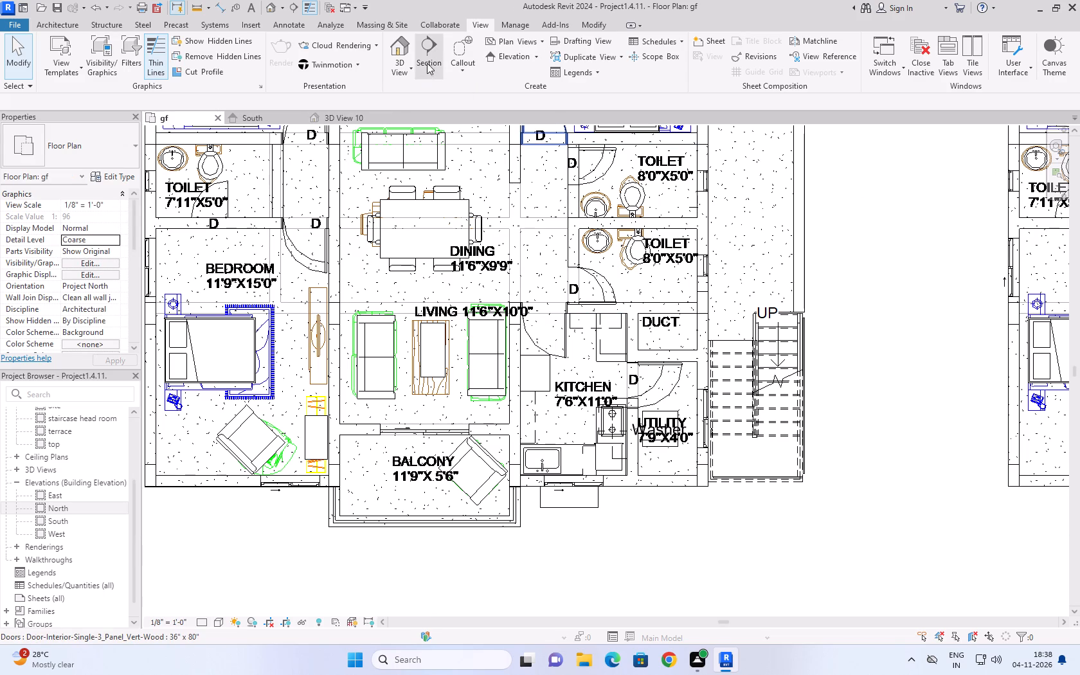
Place a new camera on the gf floor plan at the kitchen entrance, looking across the kitchen through the window wall.
click(410, 71)
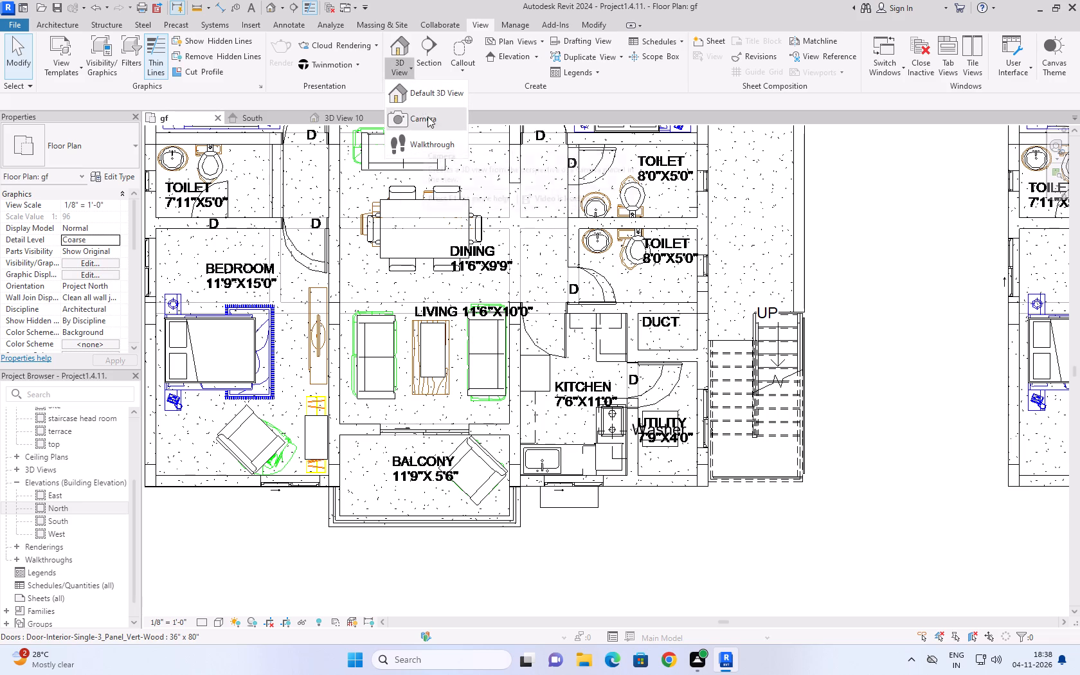
click(428, 114)
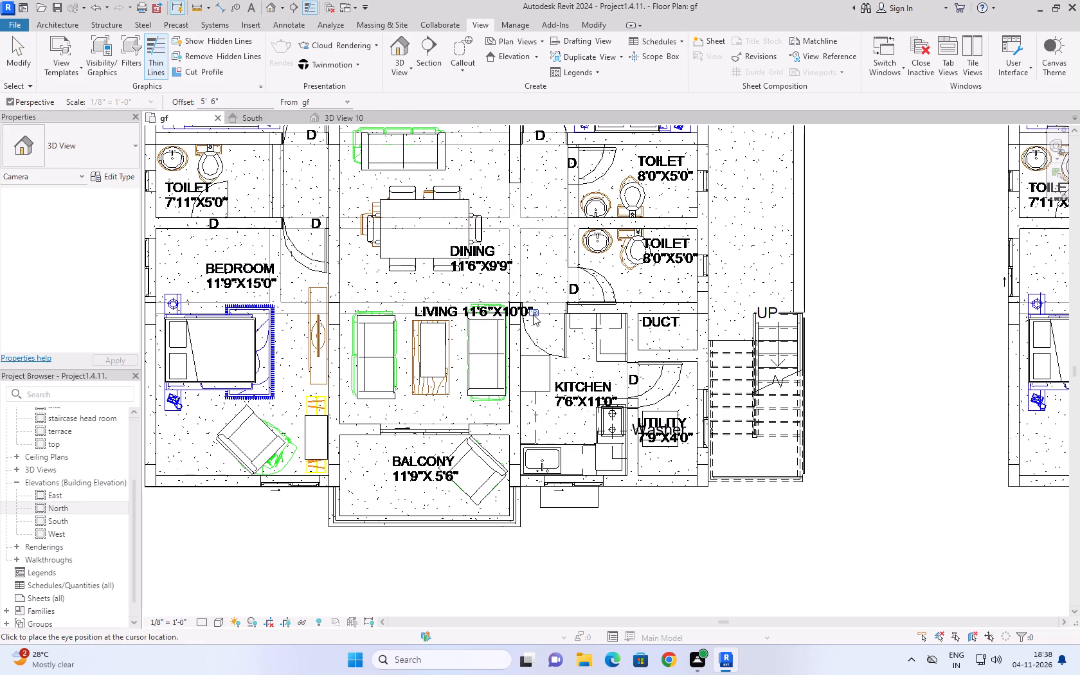
click(557, 314)
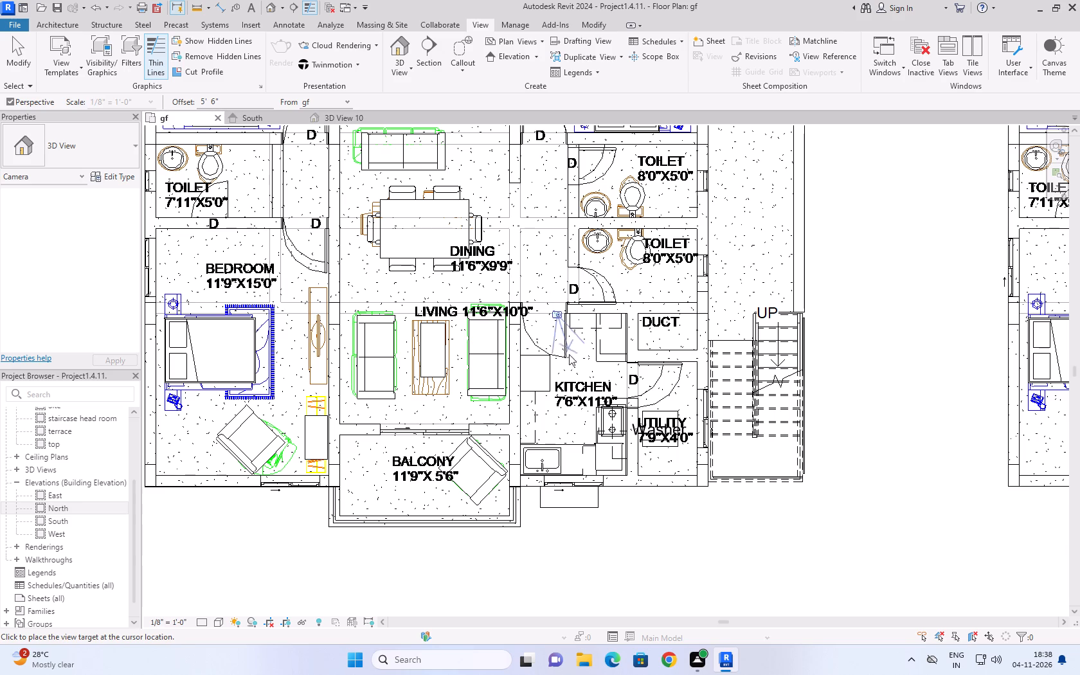
click(591, 510)
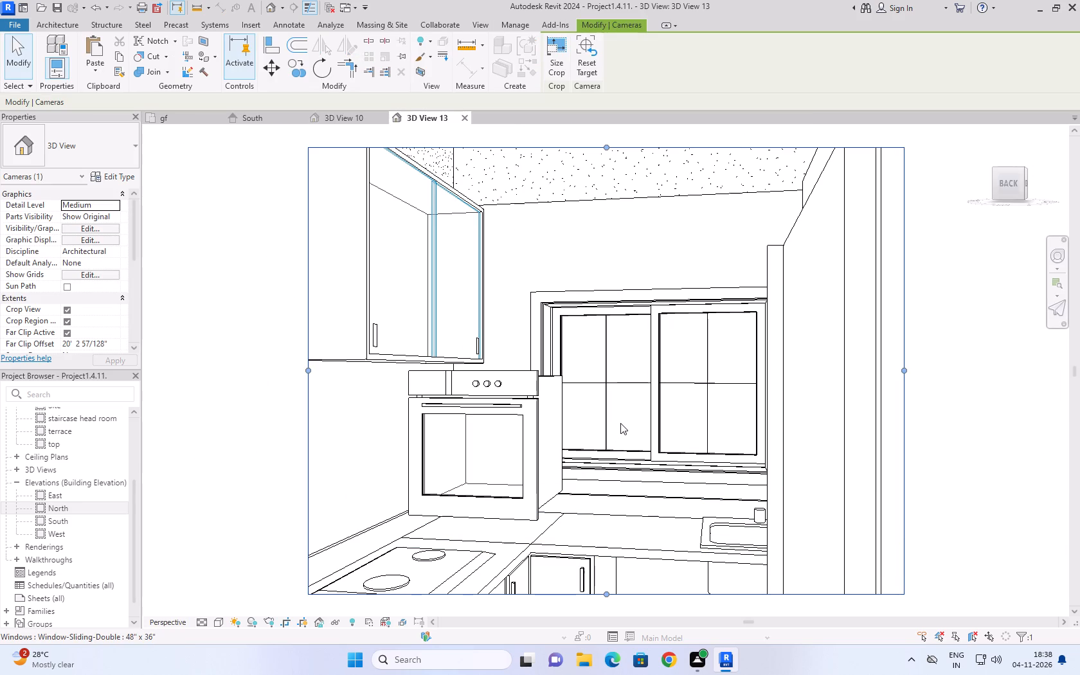
Tilt the new kitchen camera down, extend its crop region upward and to the right around the window and counters, and close the view.
shift+right_drag(620, 423, 622, 450)
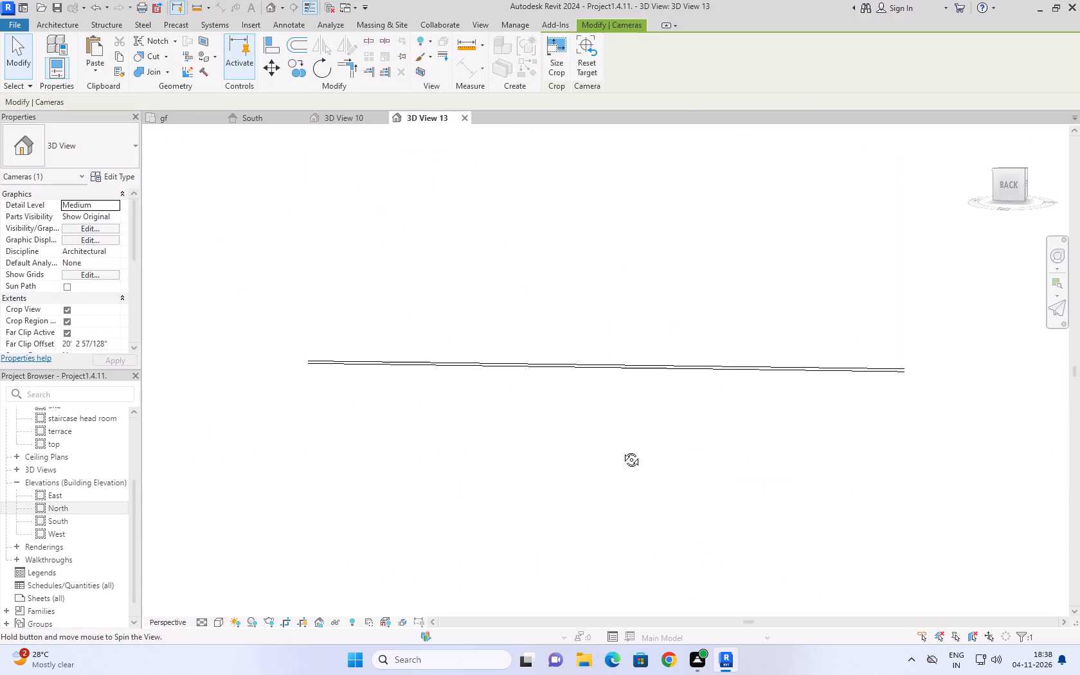
shift+right_drag(622, 450, 637, 424)
scroll(637, 424, down, 5)
shift+right_drag(637, 424, 634, 452)
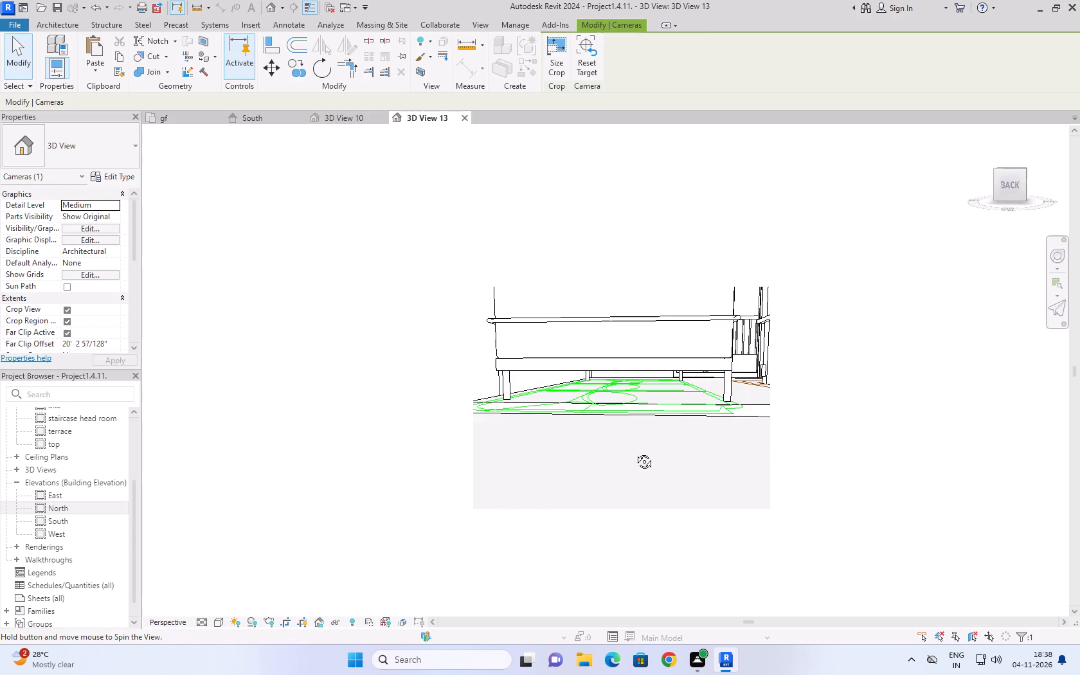
shift+right_drag(634, 452, 625, 438)
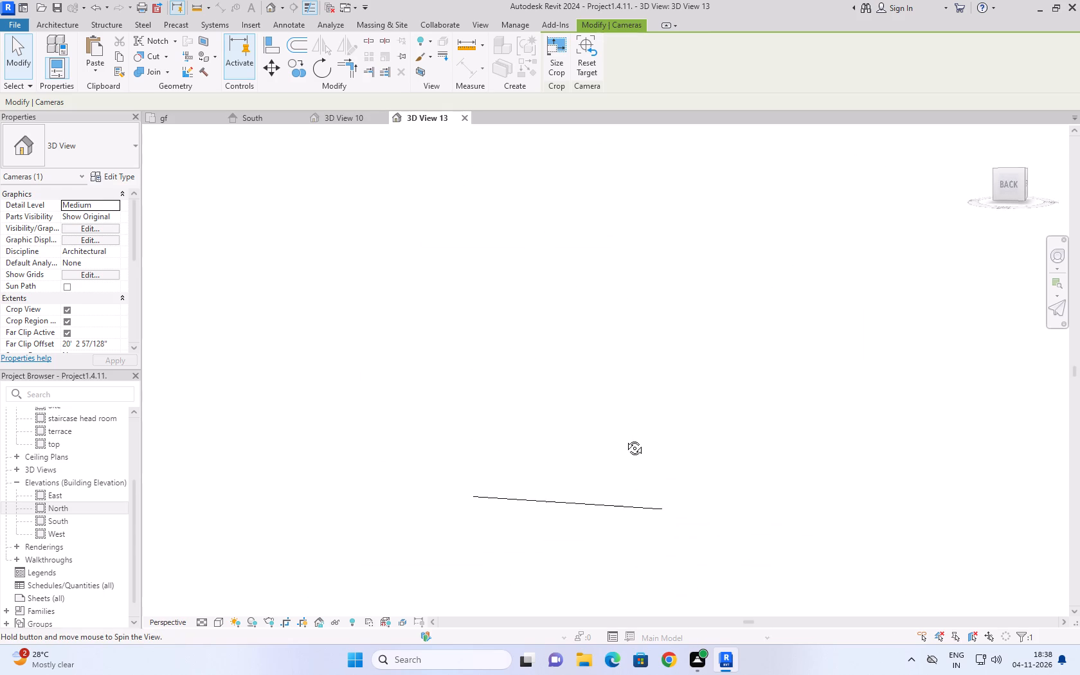
shift+right_drag(625, 438, 616, 443)
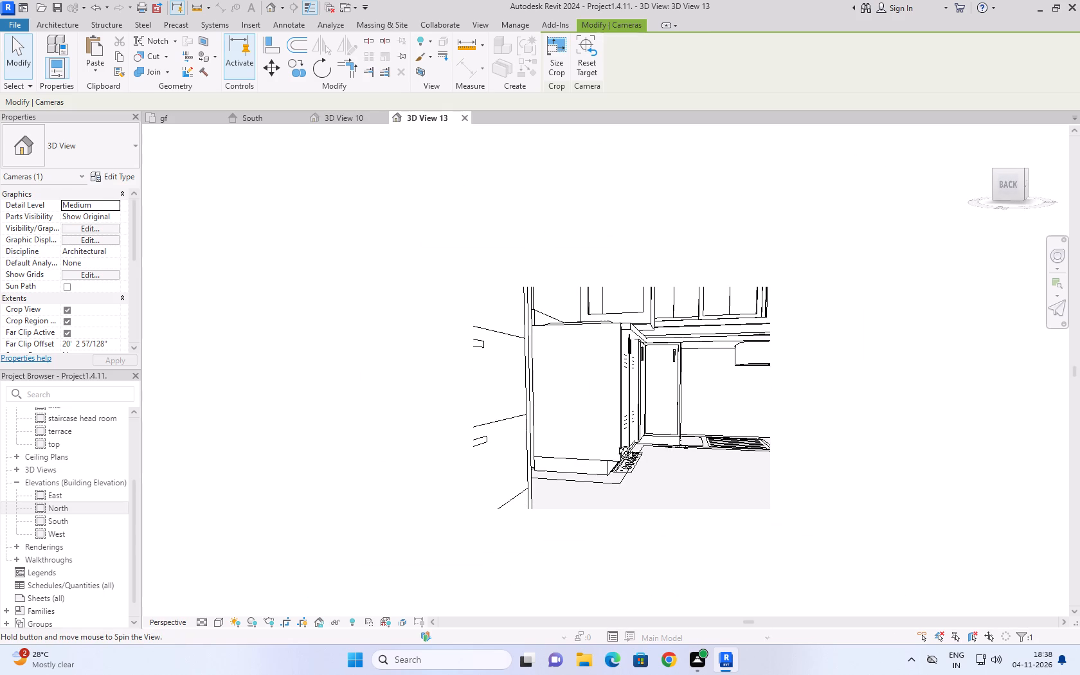
shift+right_drag(616, 443, 616, 444)
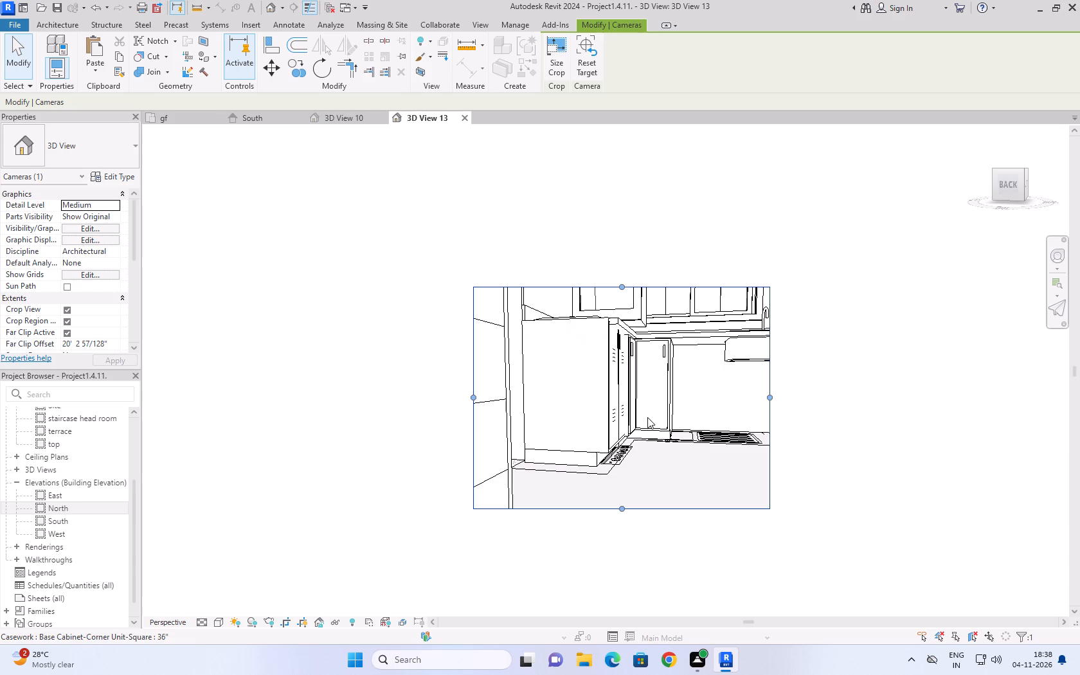
drag(622, 287, 614, 209)
drag(771, 357, 824, 354)
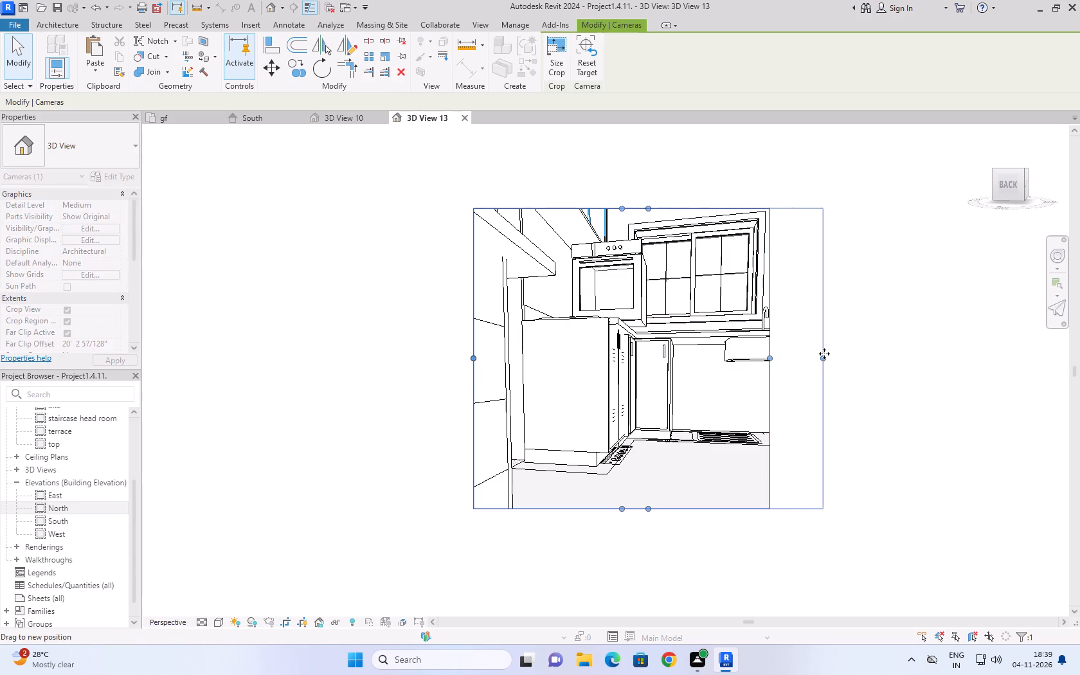
shift+right_drag(726, 335, 730, 317)
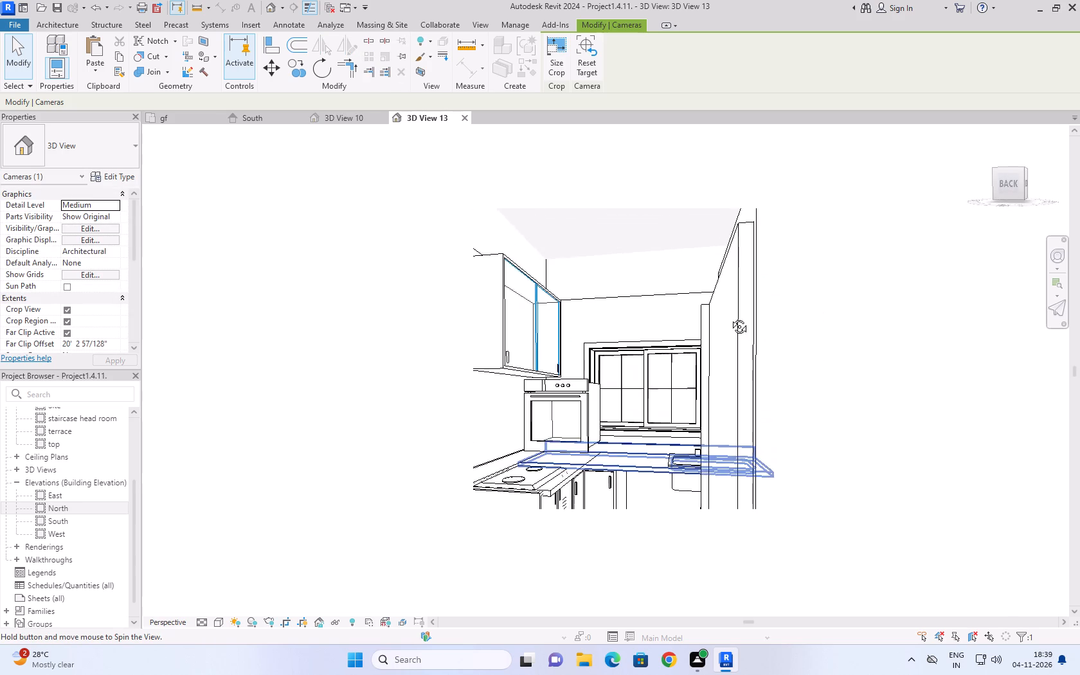
shift+right_drag(730, 317, 728, 328)
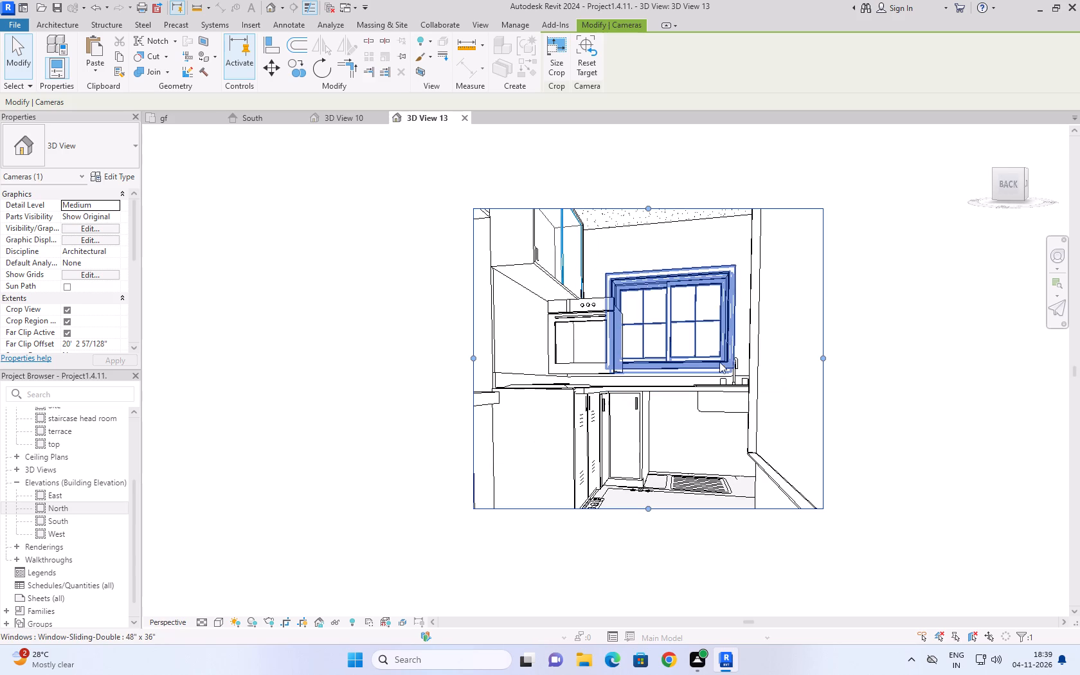
click(464, 118)
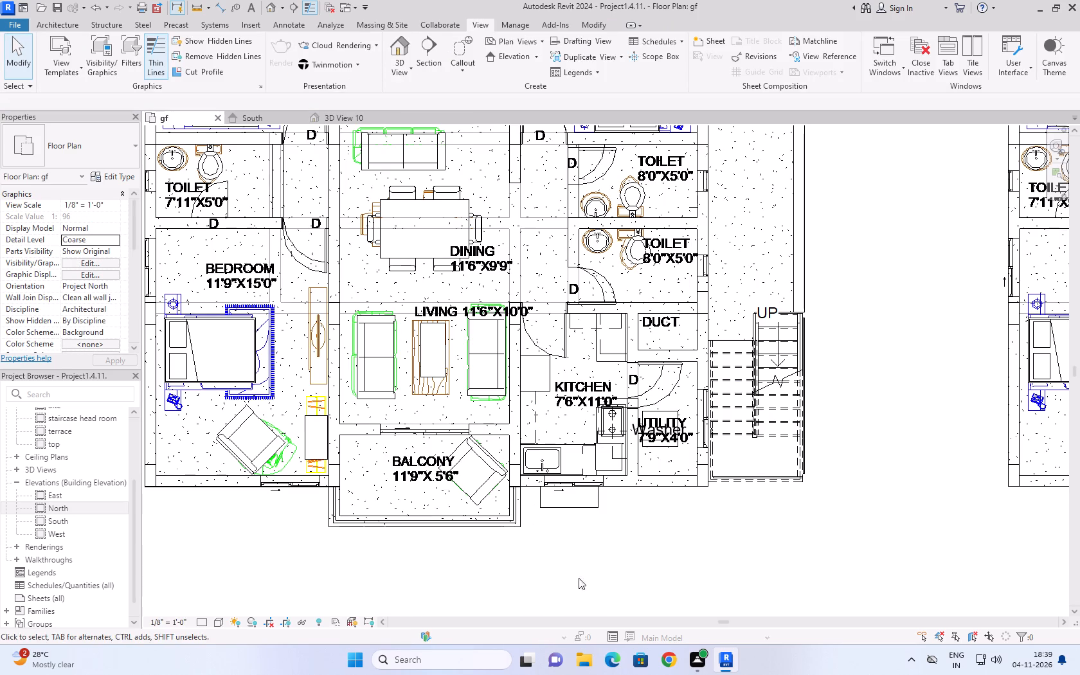
Place another camera on the gf plan beside the duct, aimed diagonally across the kitchen, and tilt it down to frame the sink and counters.
click(413, 69)
click(413, 114)
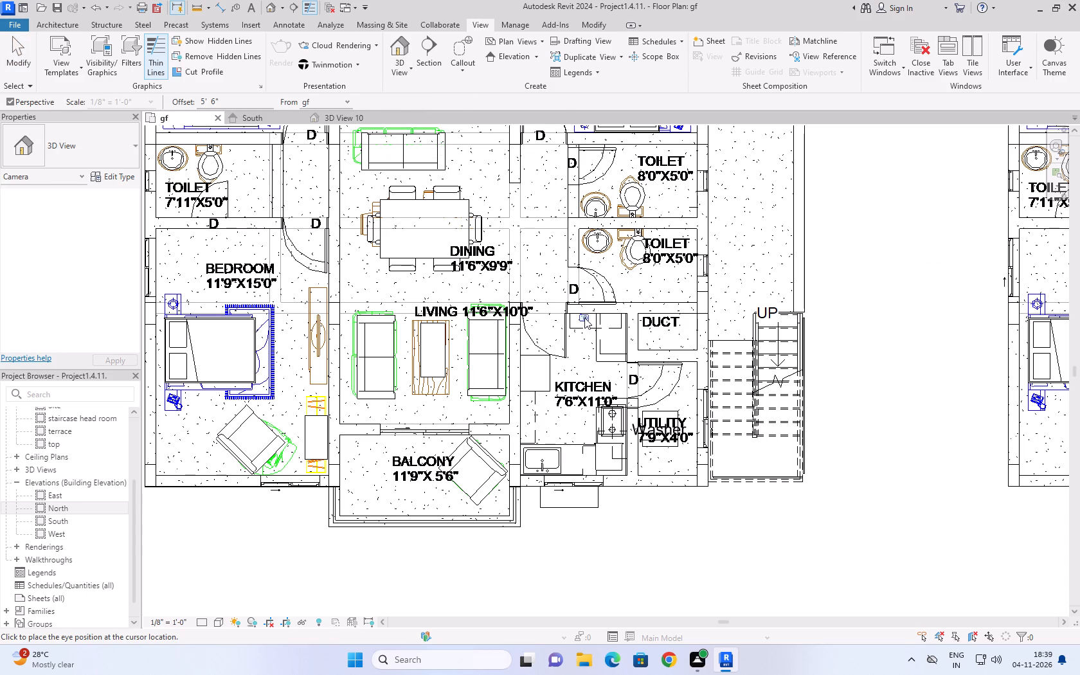
click(618, 335)
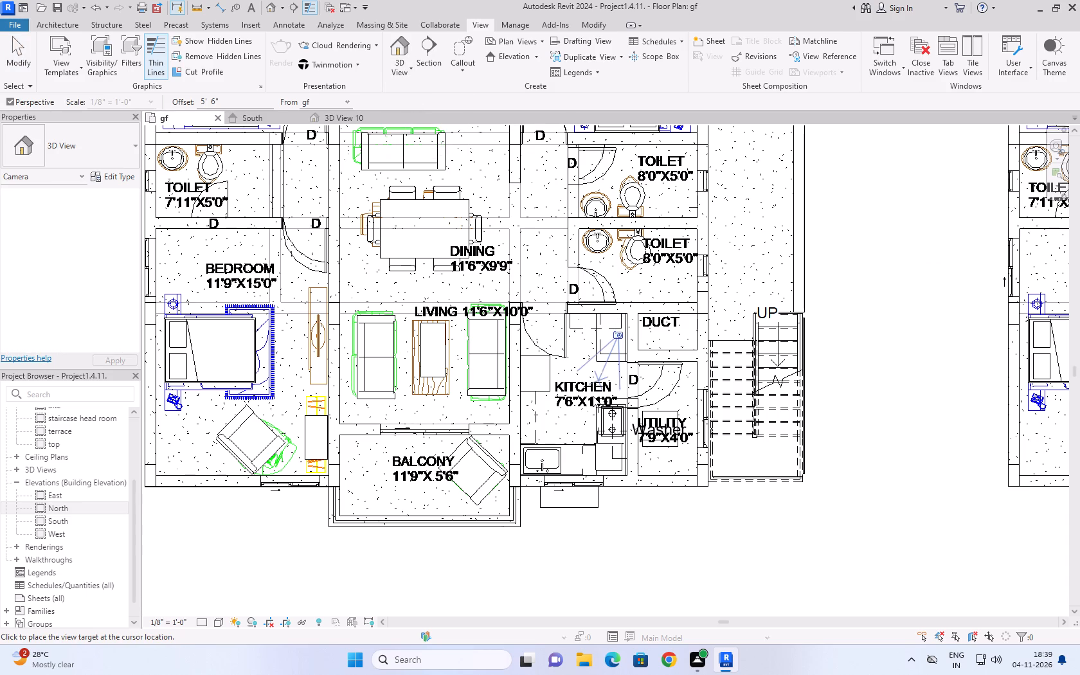
click(499, 539)
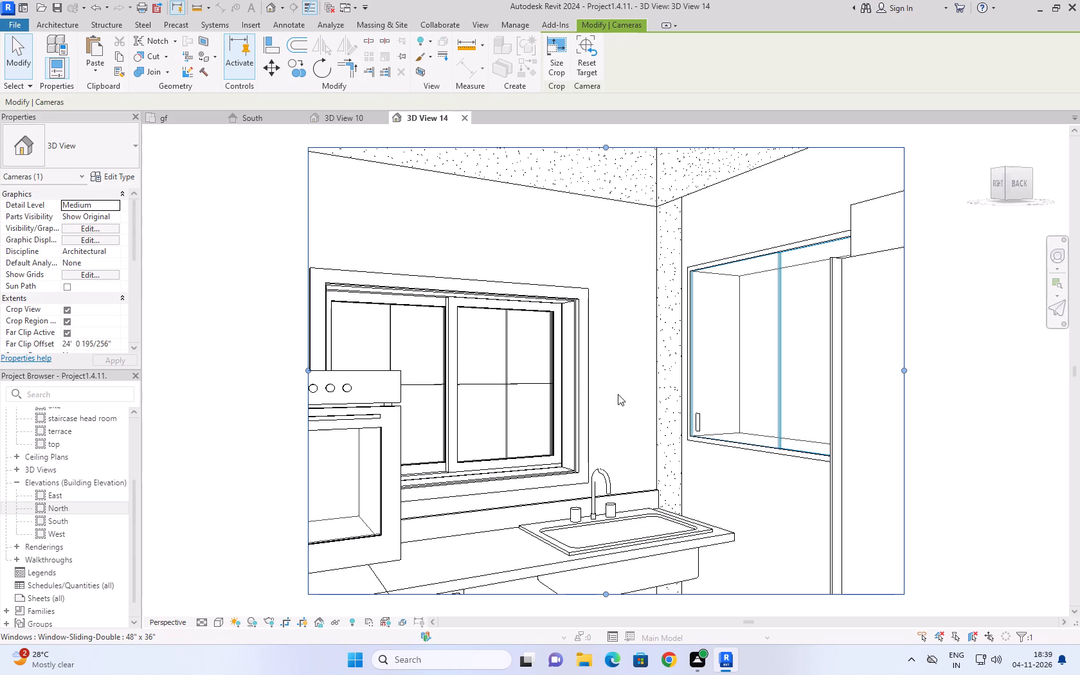
shift+right_drag(630, 377, 628, 389)
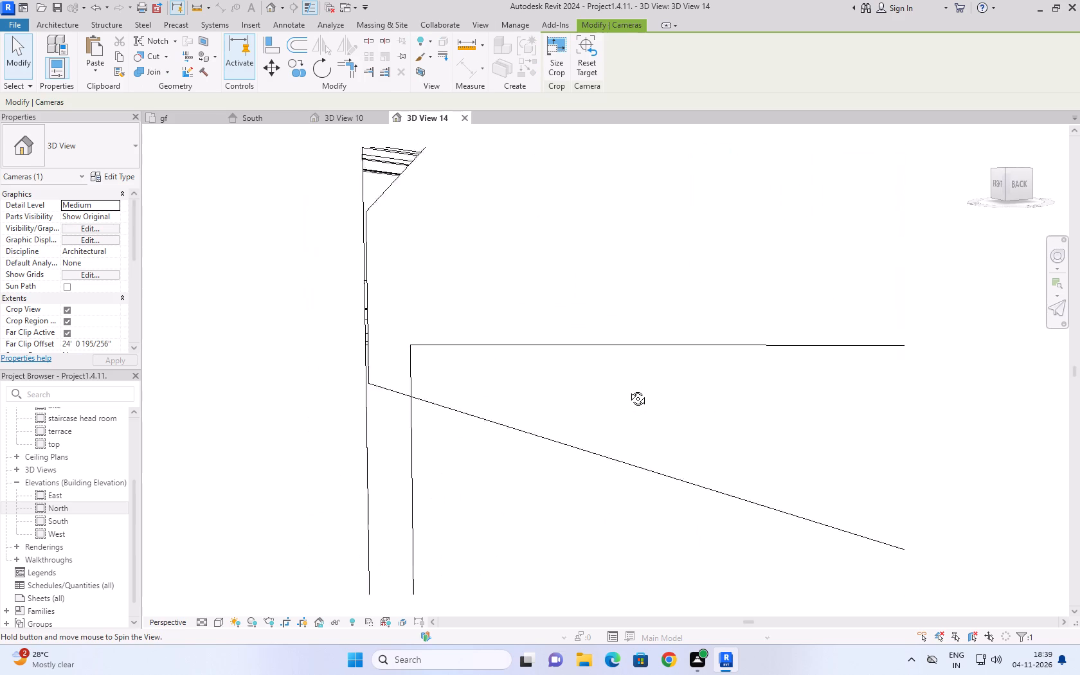
shift+right_drag(628, 389, 630, 384)
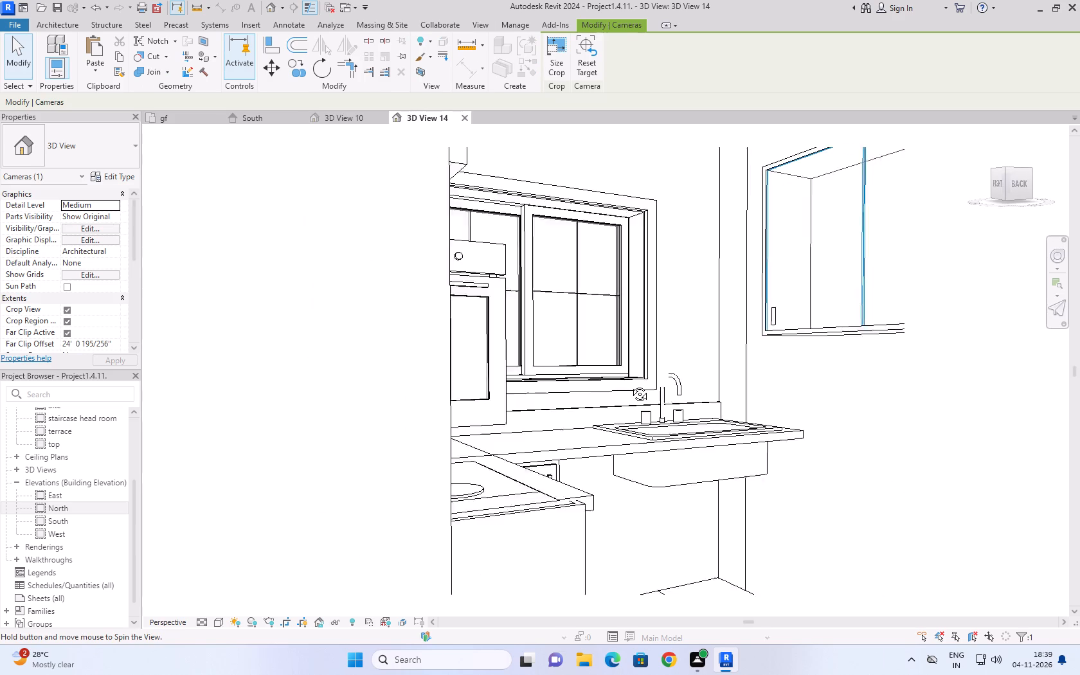
shift+right_drag(630, 384, 630, 385)
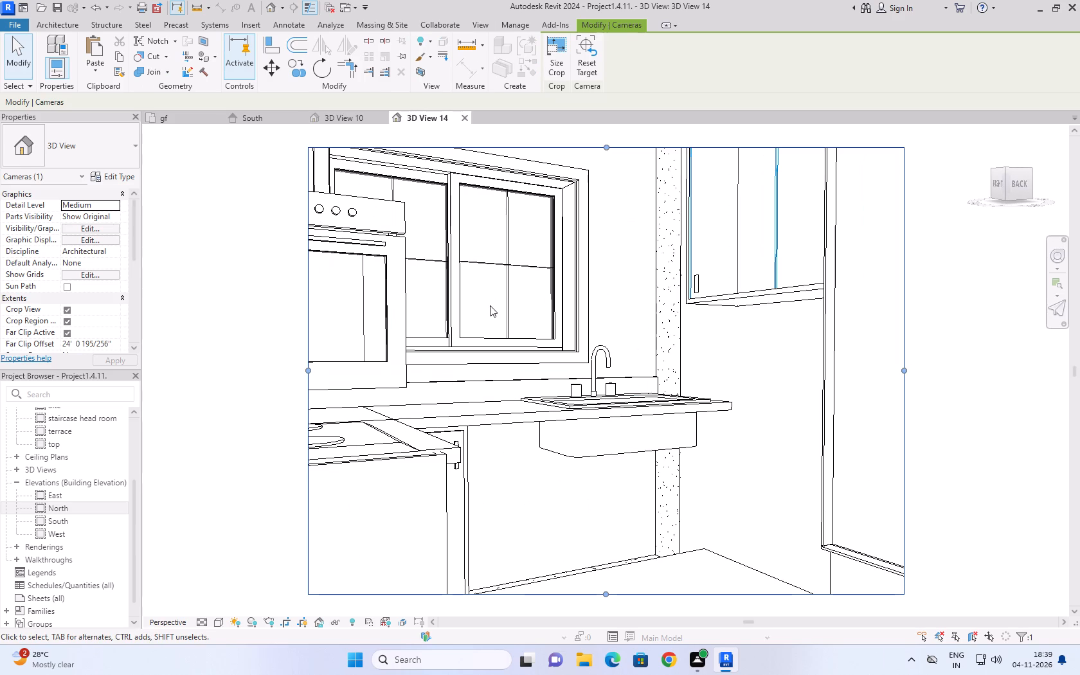
Render the diagonal kitchen view at Medium quality with Interior: Sun only lighting, stop it partway, and close the rendering settings and view.
text(RR)
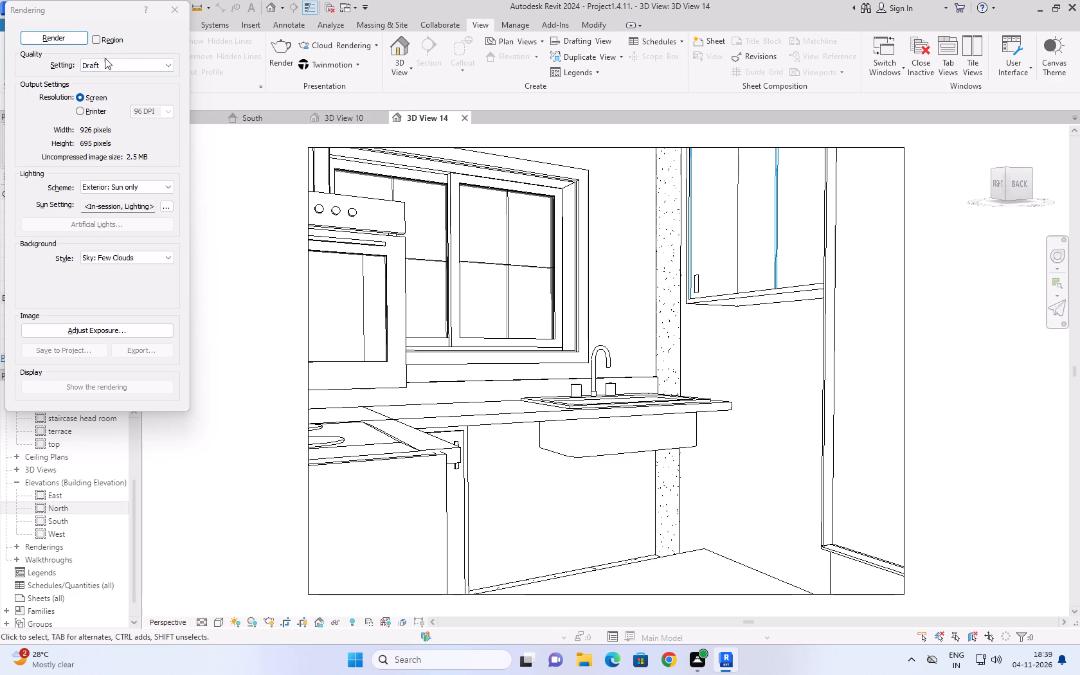
click(107, 60)
click(108, 84)
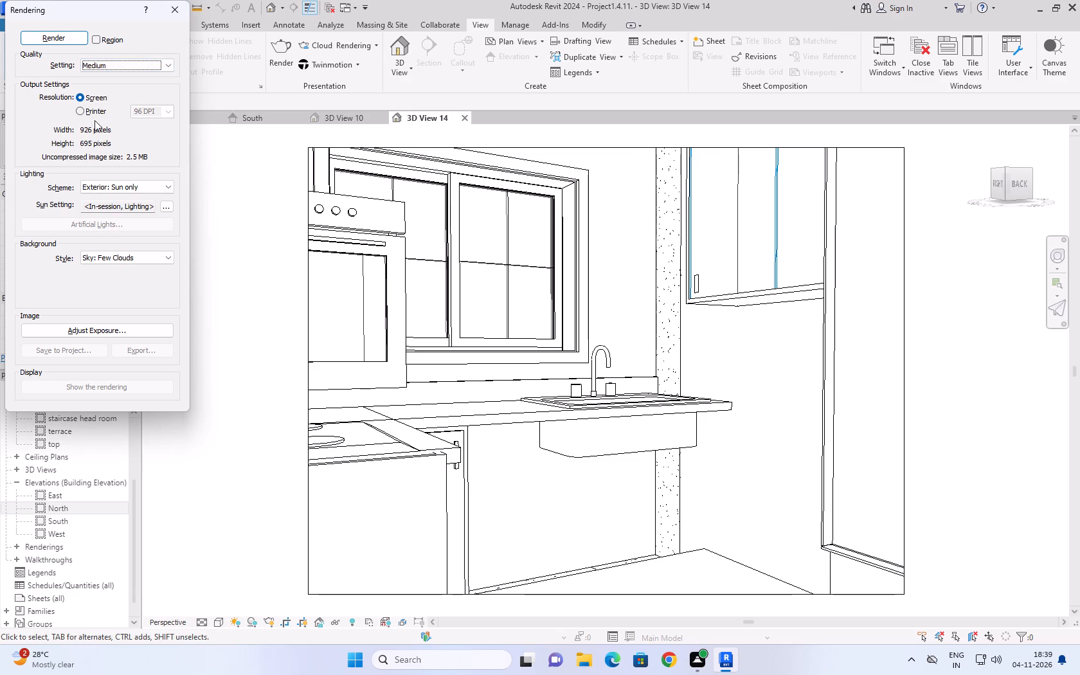
click(150, 184)
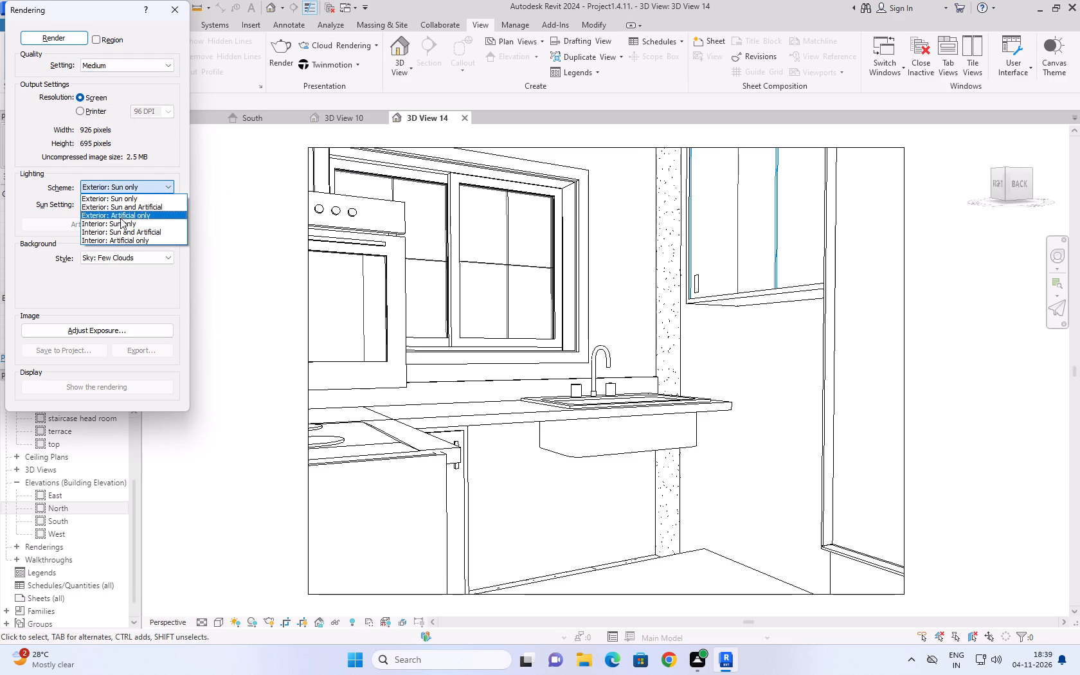
click(118, 222)
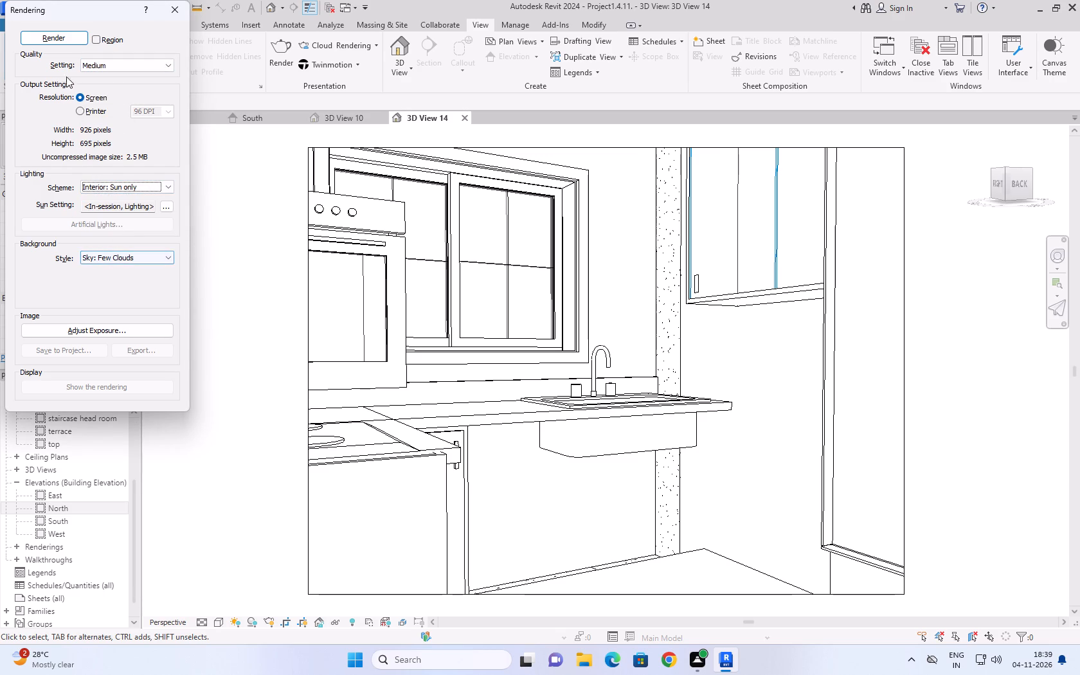
click(50, 38)
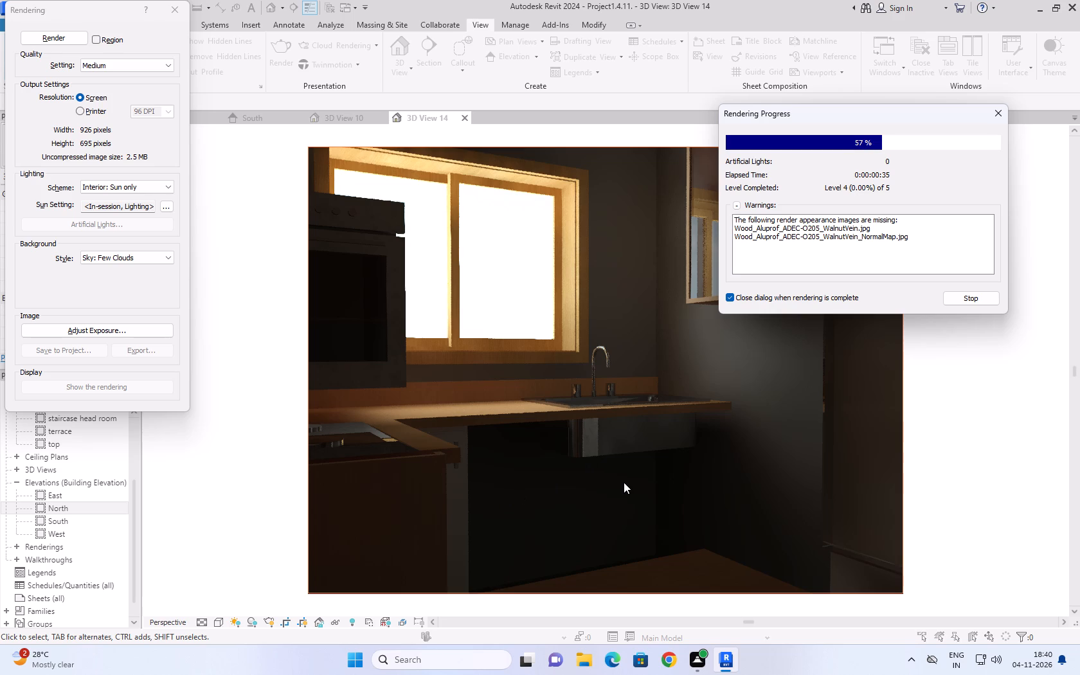
click(962, 299)
click(579, 331)
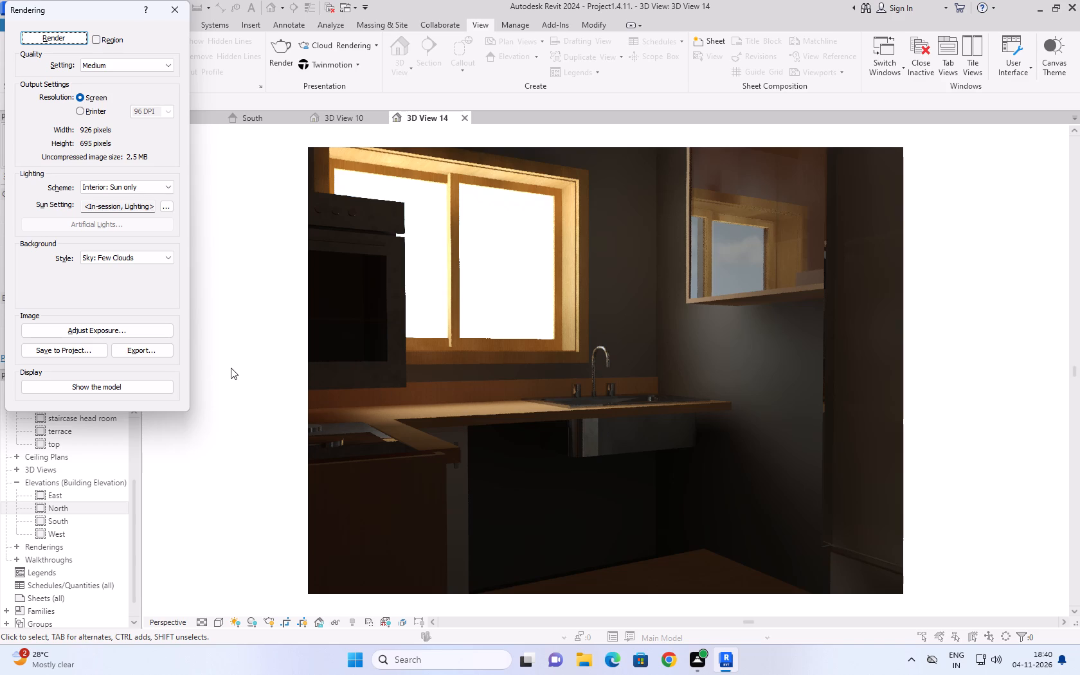
click(251, 324)
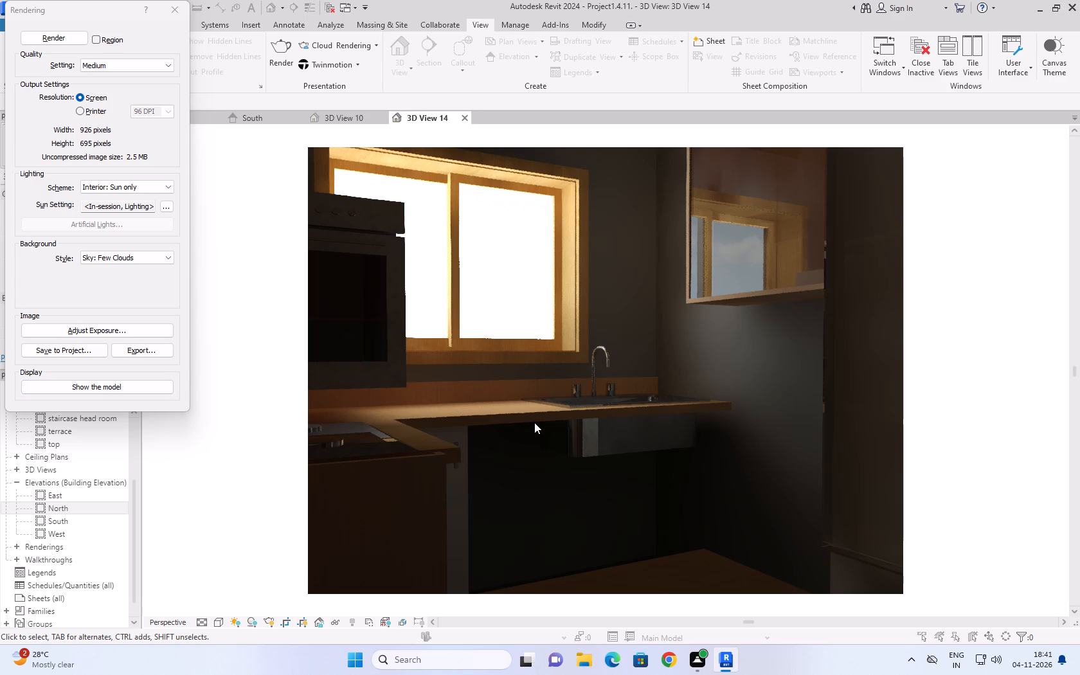
scroll(541, 419, down, 2)
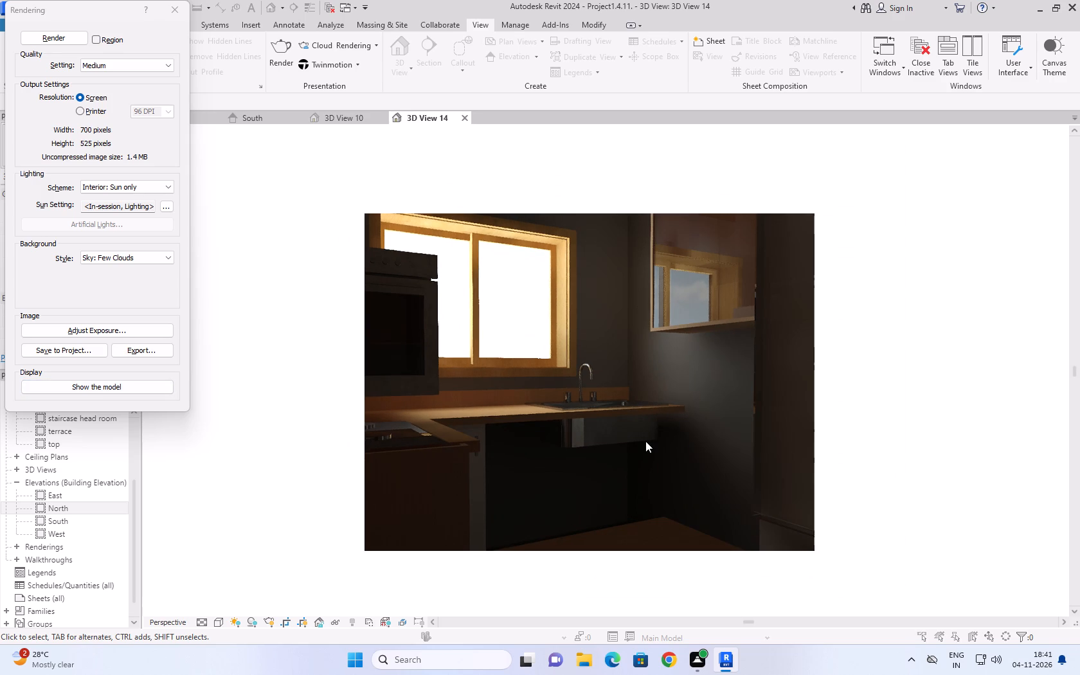
click(170, 12)
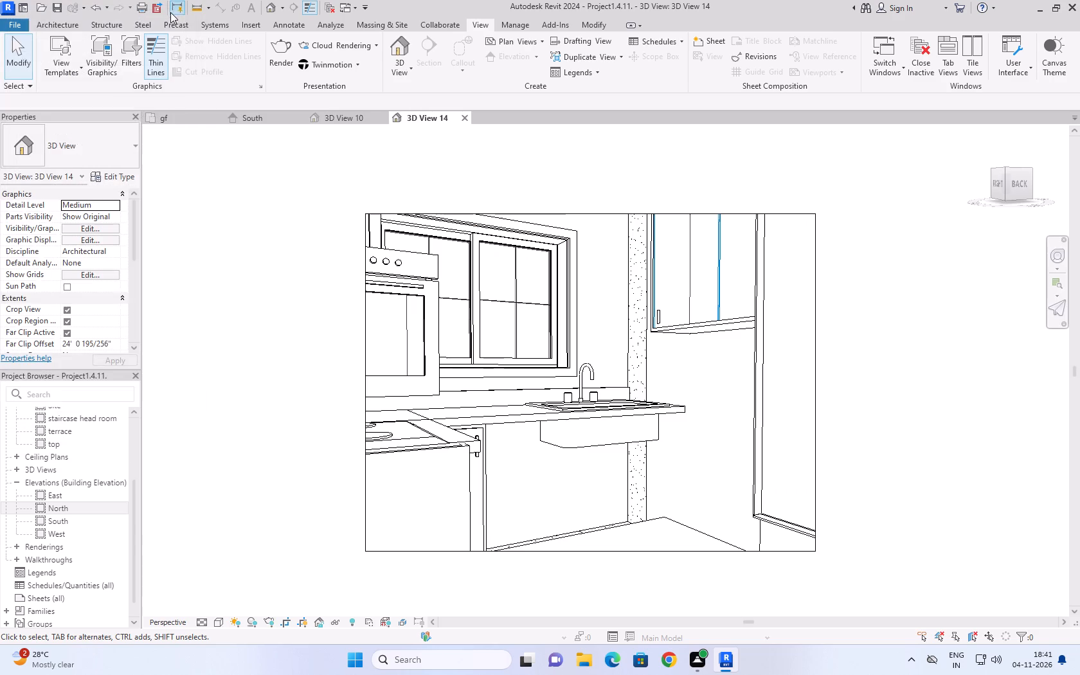
click(469, 113)
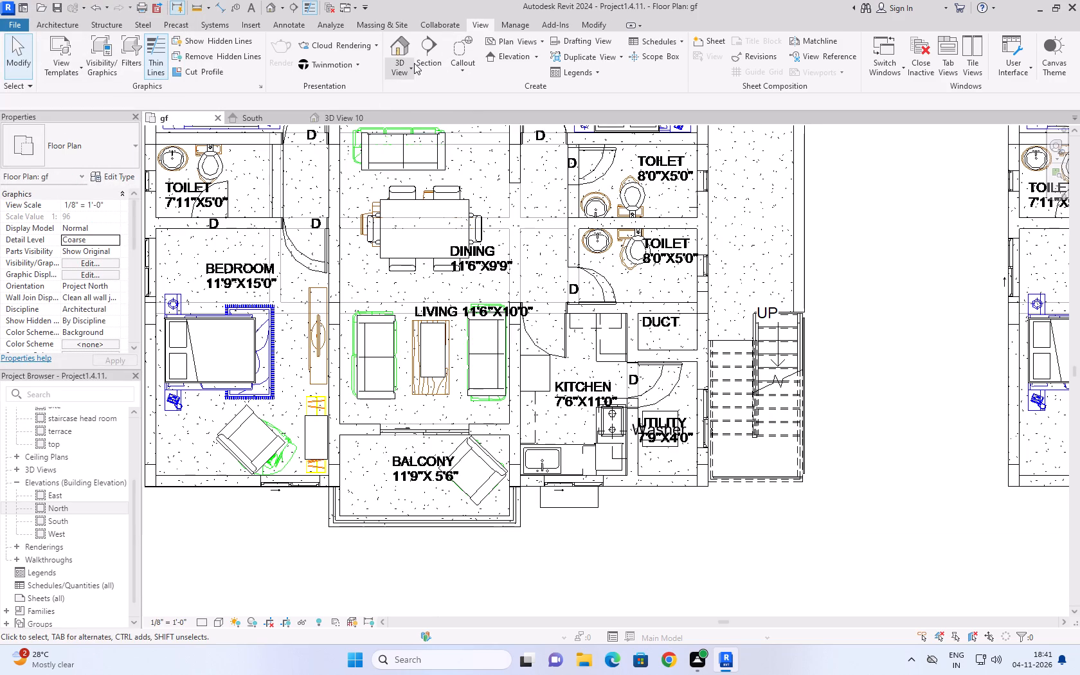
Place a new camera on the gf plan just outside the kitchen entrance, aimed past the sink at the outer window wall.
click(414, 63)
click(434, 125)
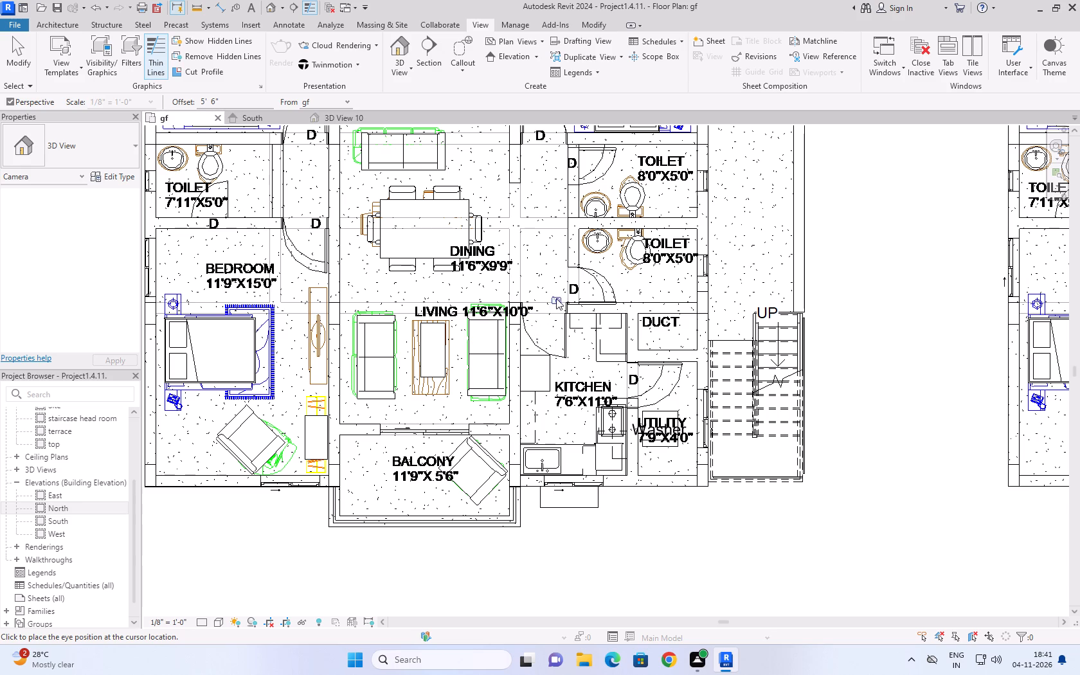
click(542, 285)
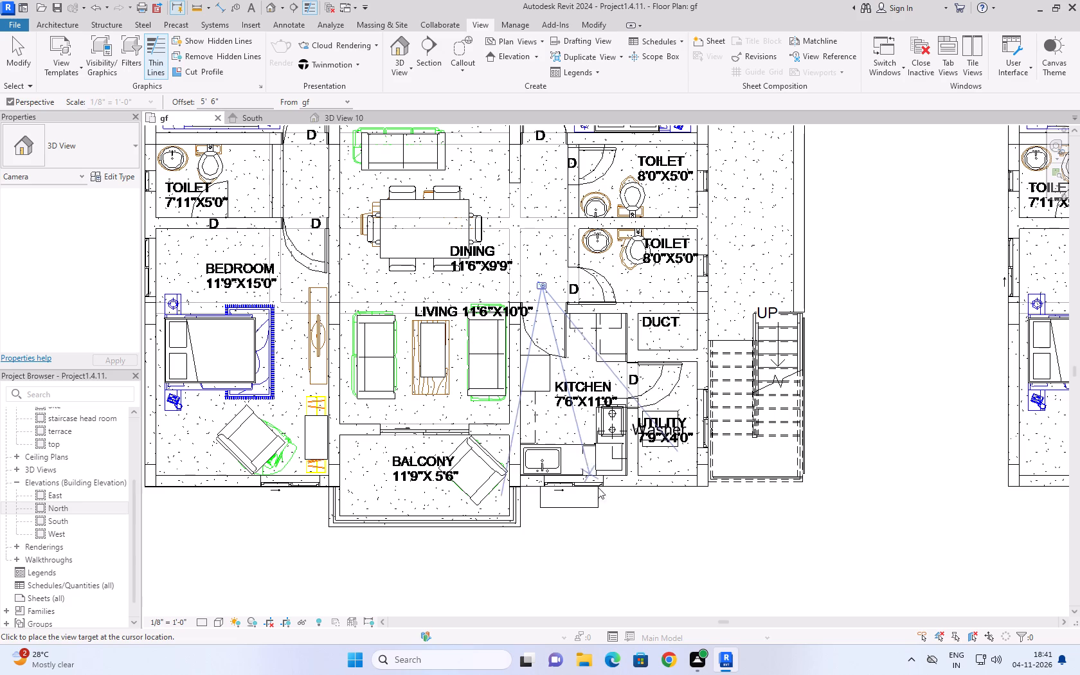
click(605, 494)
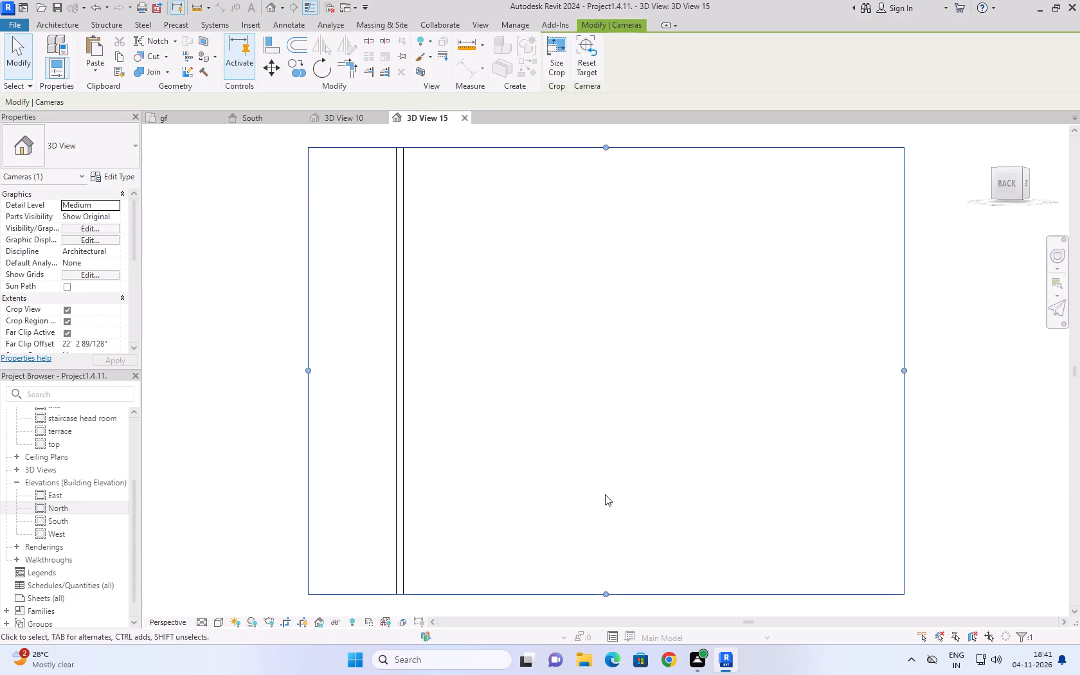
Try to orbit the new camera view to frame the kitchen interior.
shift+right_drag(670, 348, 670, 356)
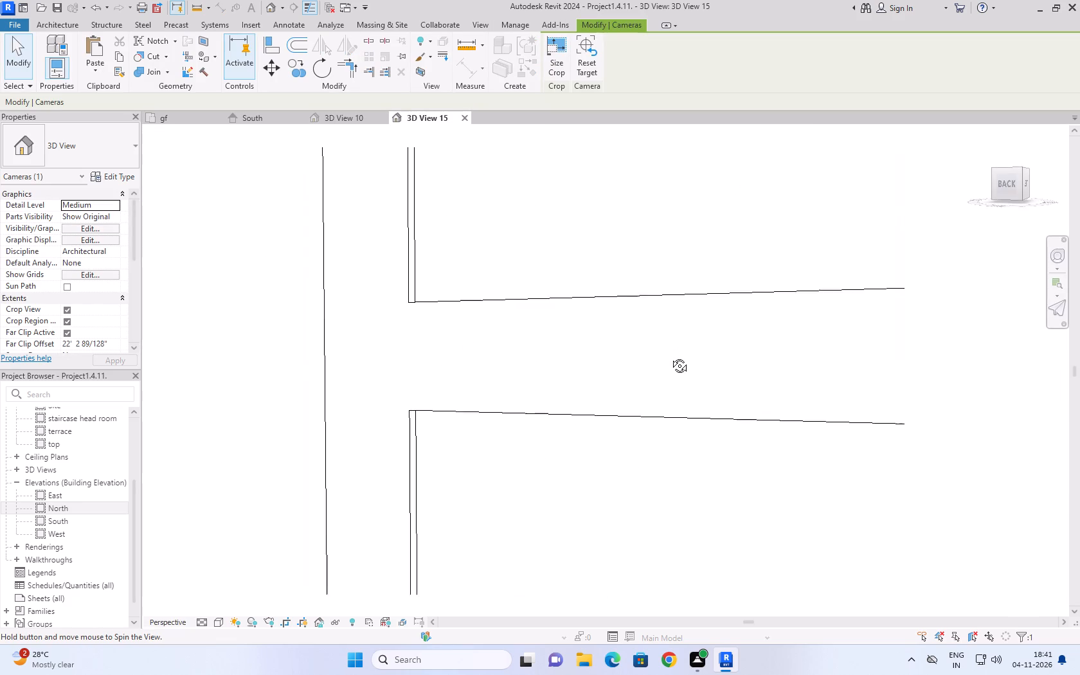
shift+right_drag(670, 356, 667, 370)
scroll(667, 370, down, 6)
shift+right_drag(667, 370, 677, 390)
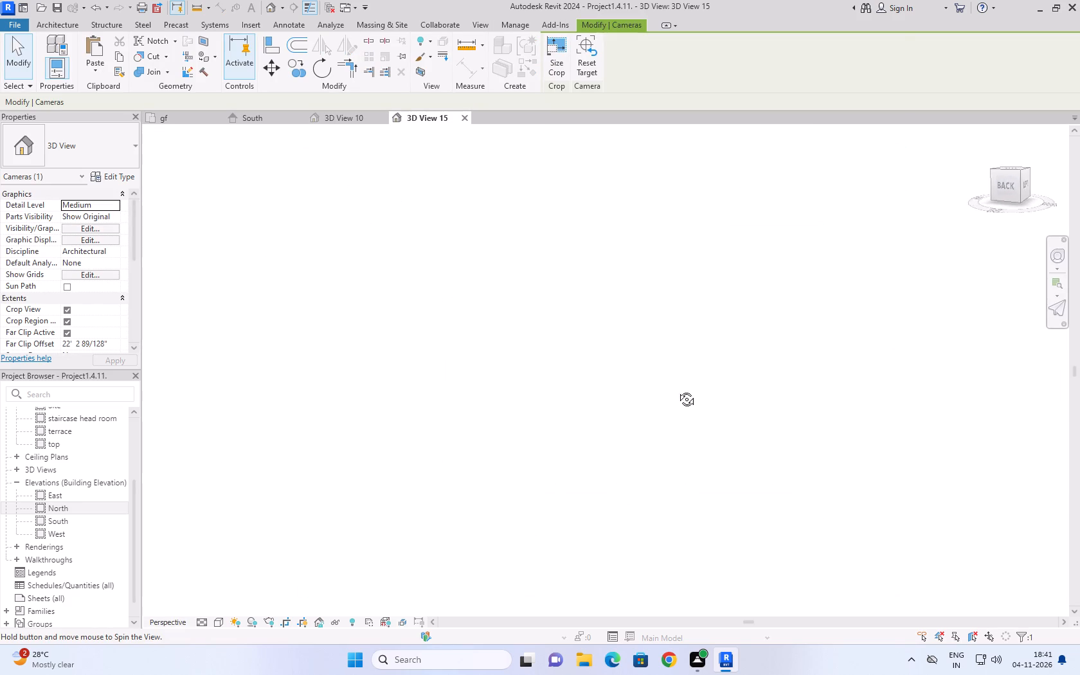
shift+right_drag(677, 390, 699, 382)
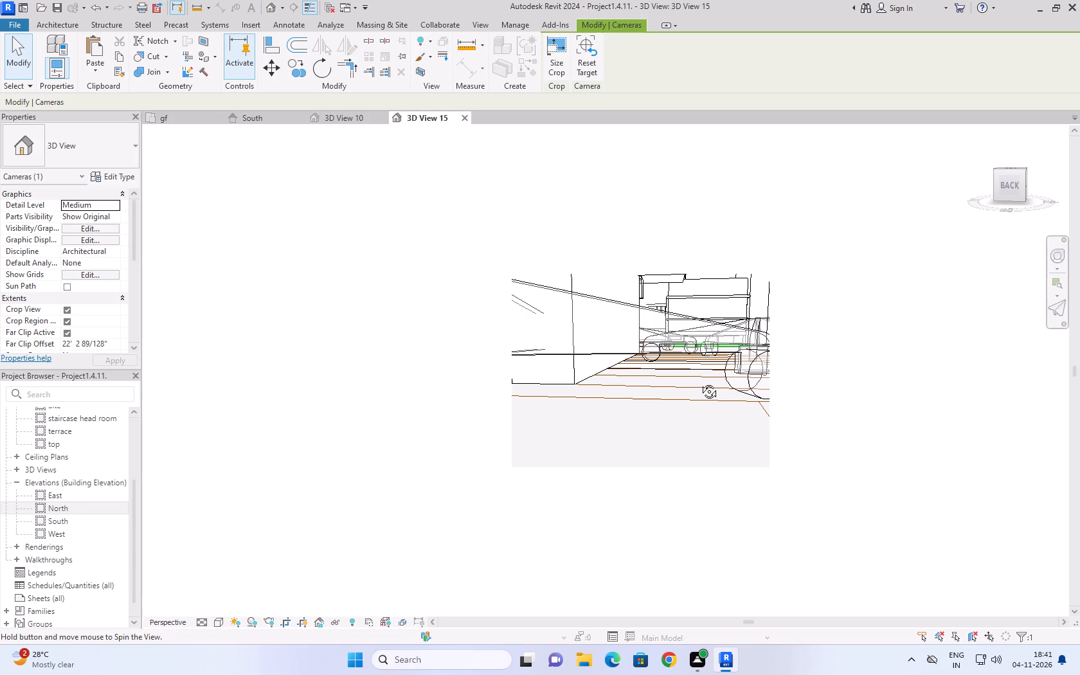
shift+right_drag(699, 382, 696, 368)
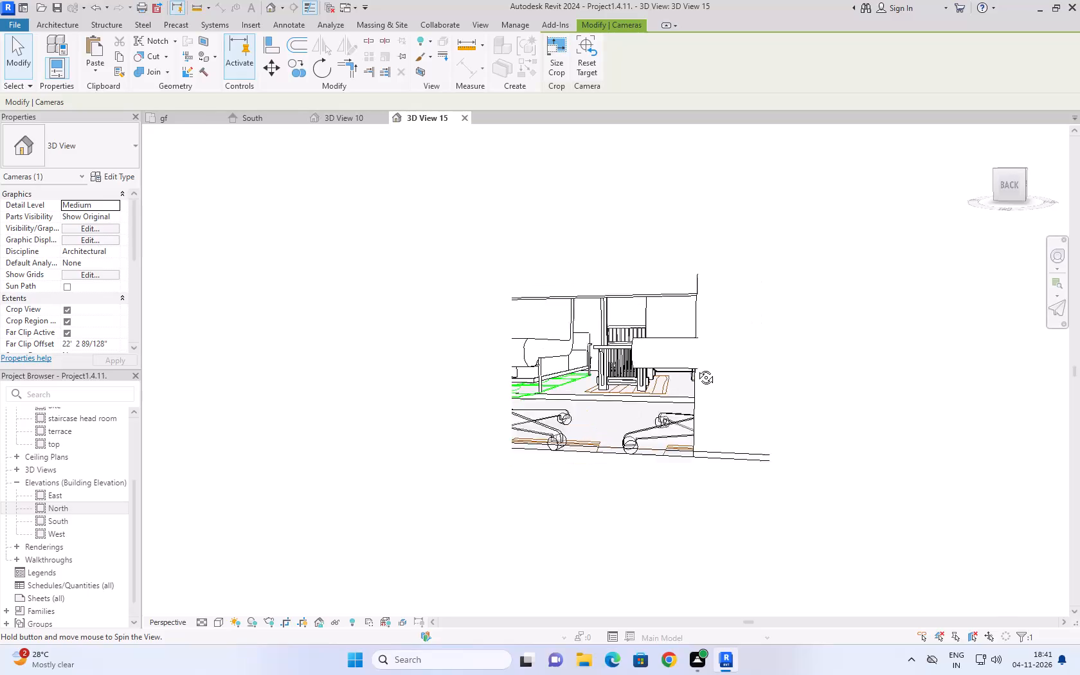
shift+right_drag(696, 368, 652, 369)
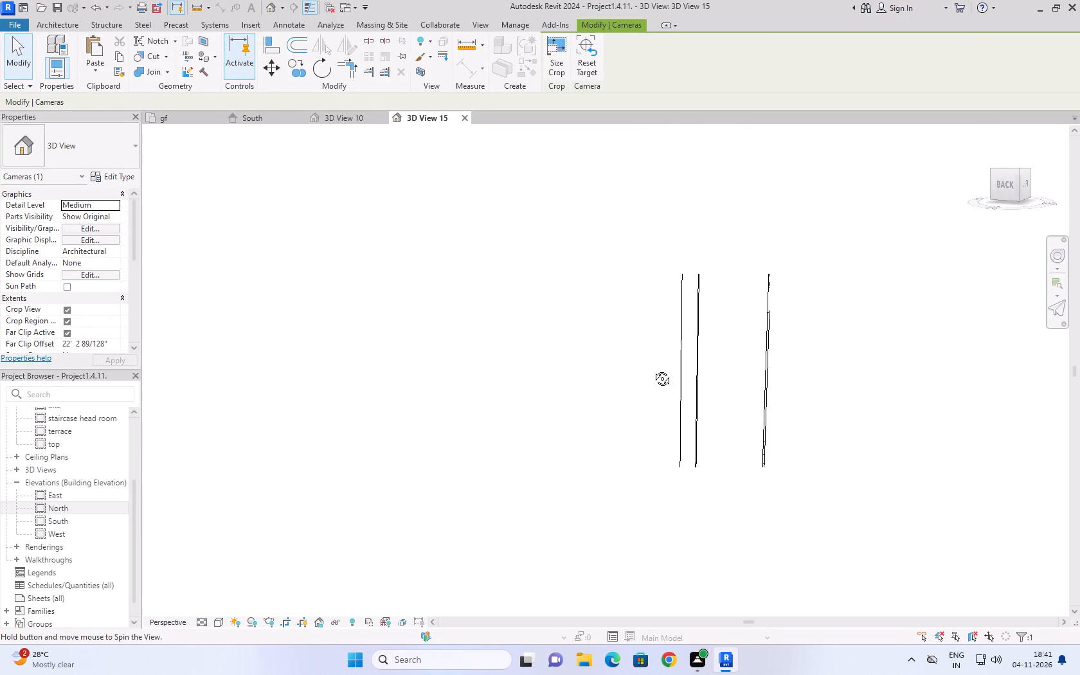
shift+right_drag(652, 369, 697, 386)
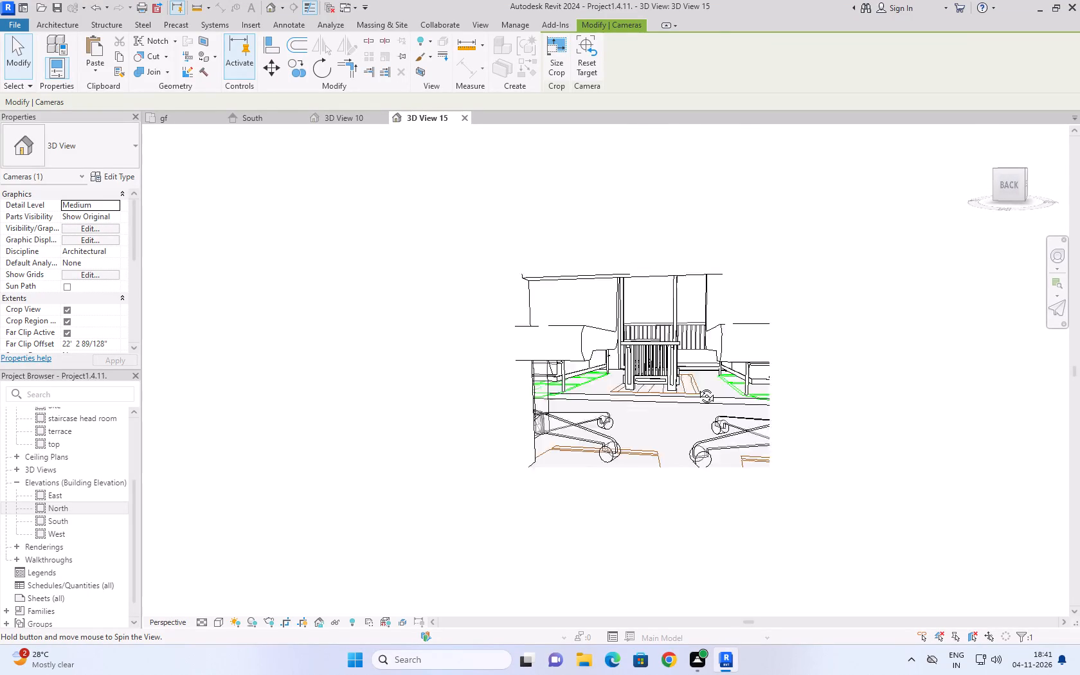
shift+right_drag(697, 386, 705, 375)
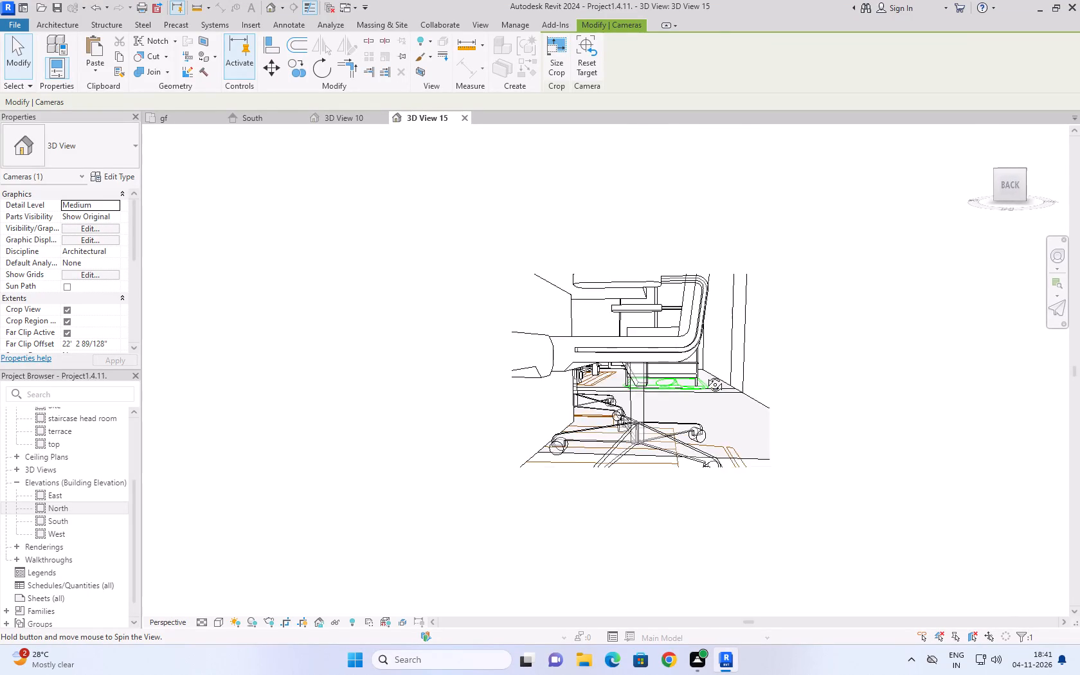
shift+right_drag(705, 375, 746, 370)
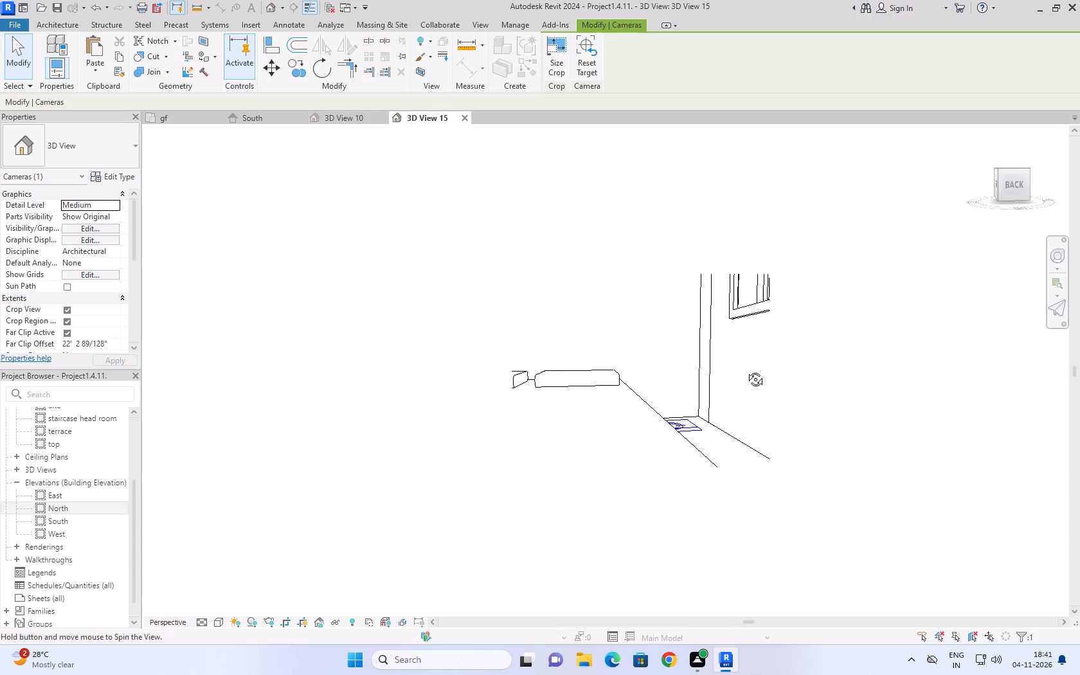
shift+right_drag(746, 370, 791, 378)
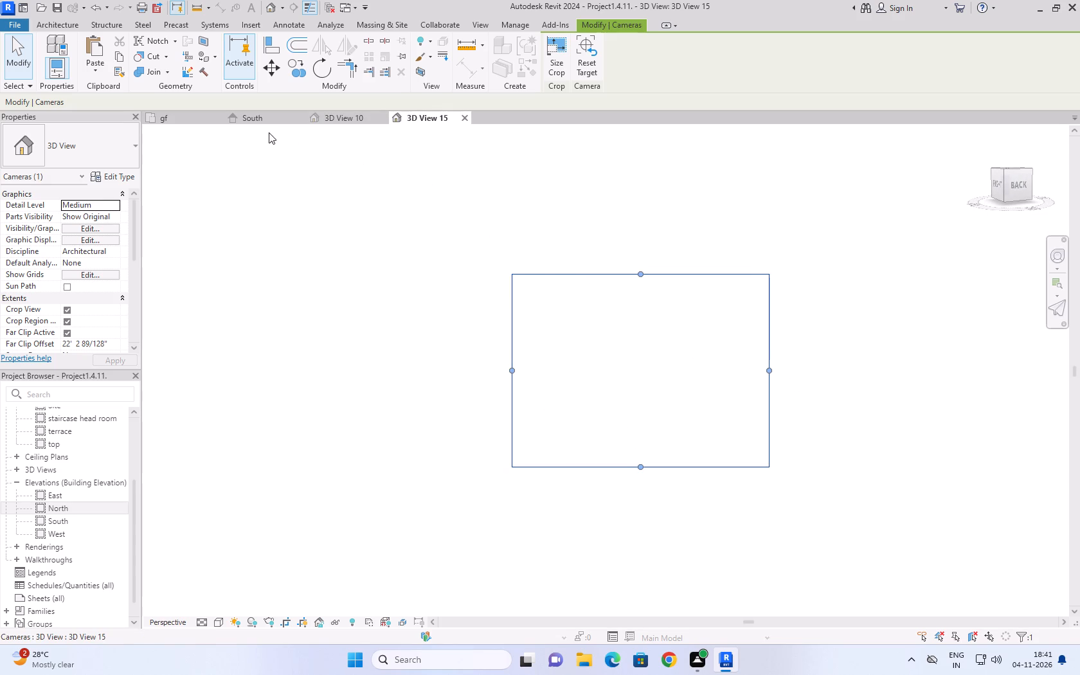
Move the camera's eye point on the gf plan back to the kitchen entrance, check its 3D view, and close that view.
click(190, 122)
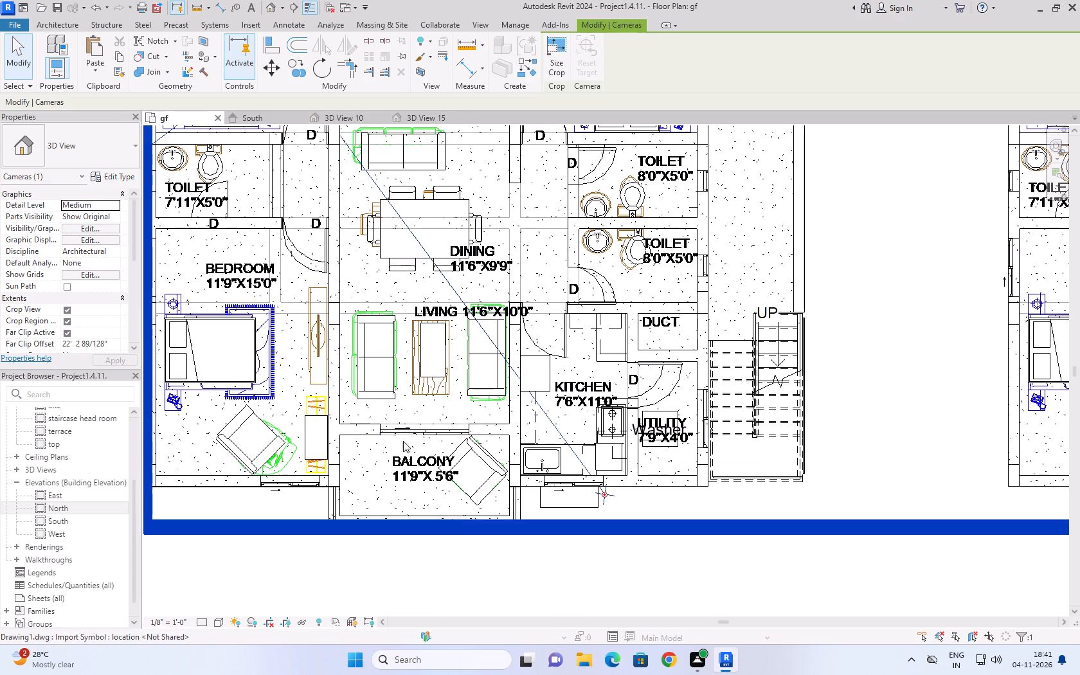
scroll(530, 382, down, 6)
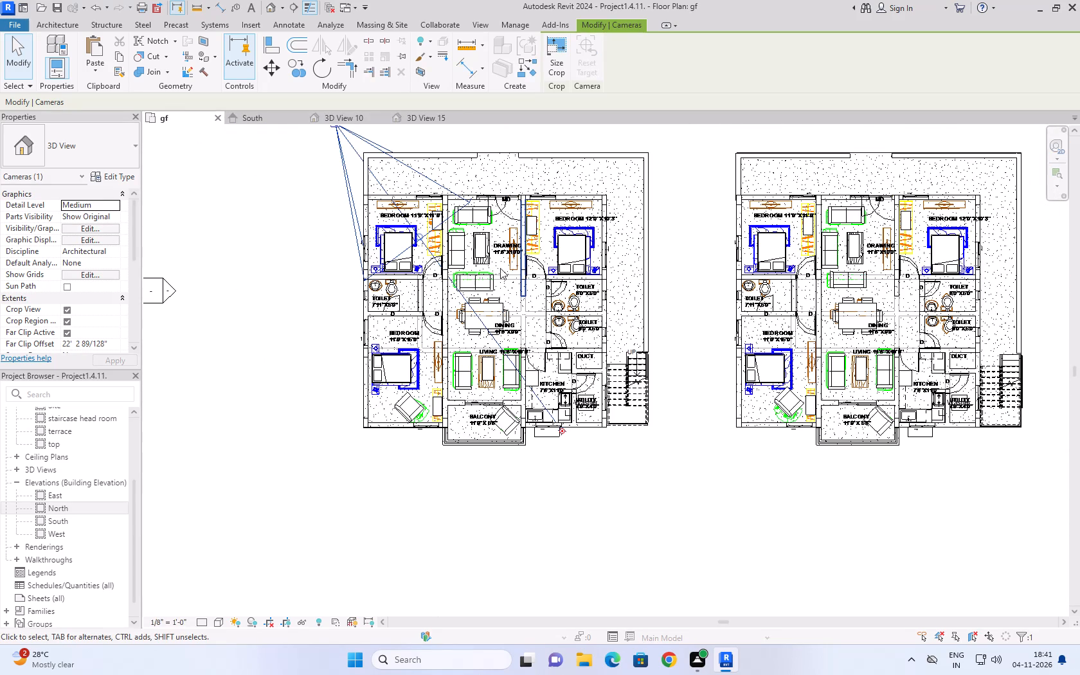
scroll(460, 339, down, 3)
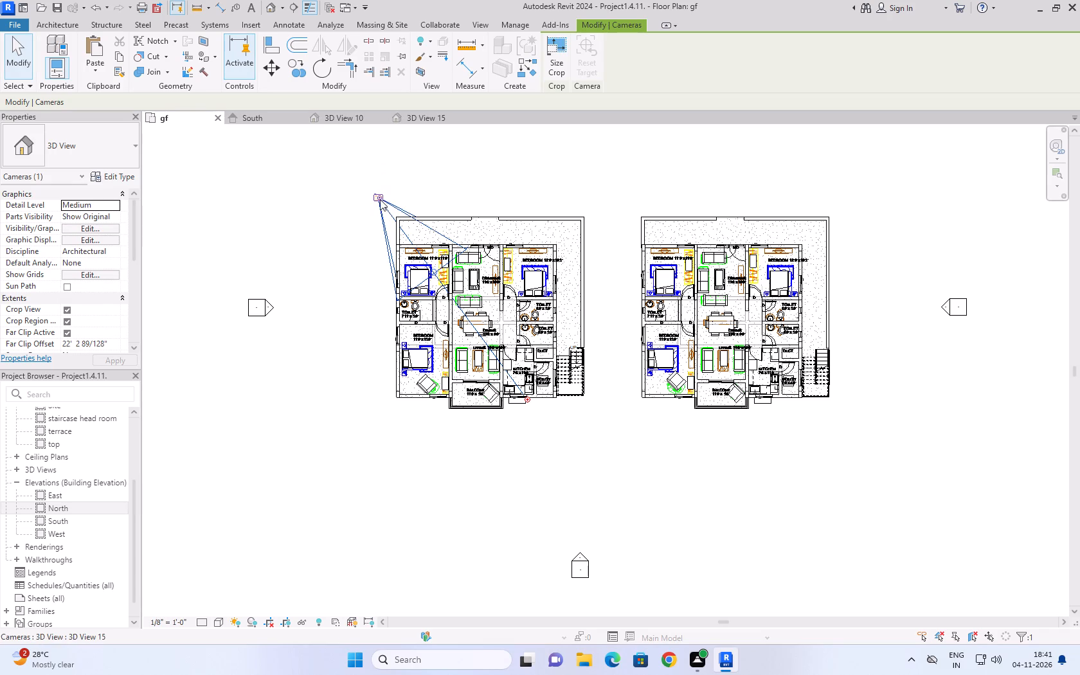
drag(380, 199, 512, 348)
click(421, 119)
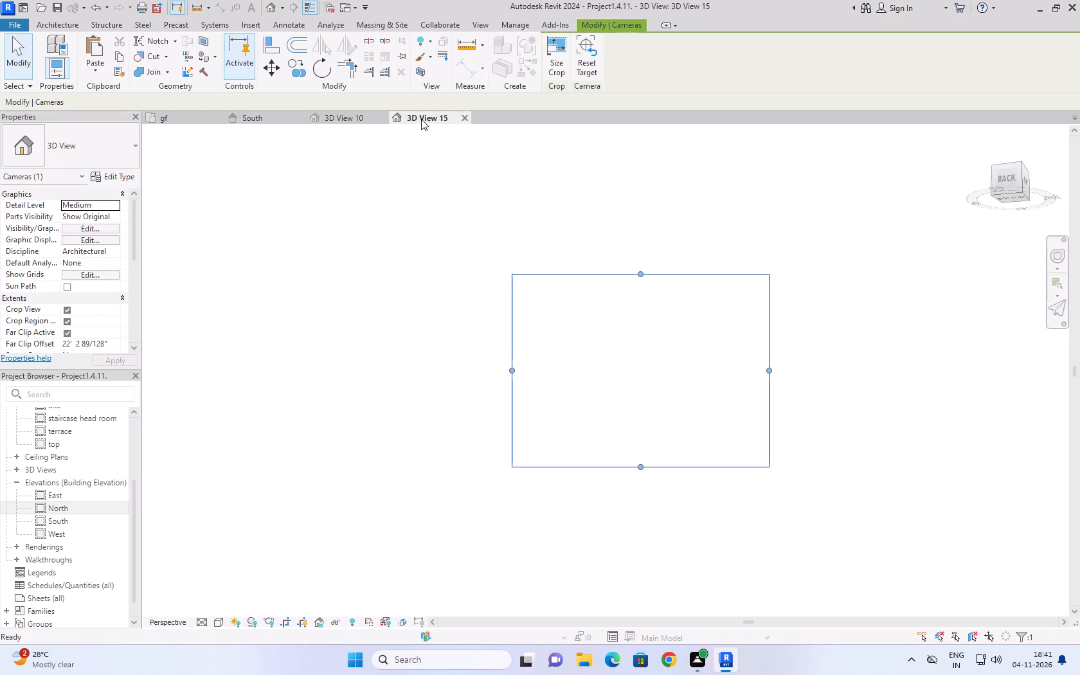
click(464, 111)
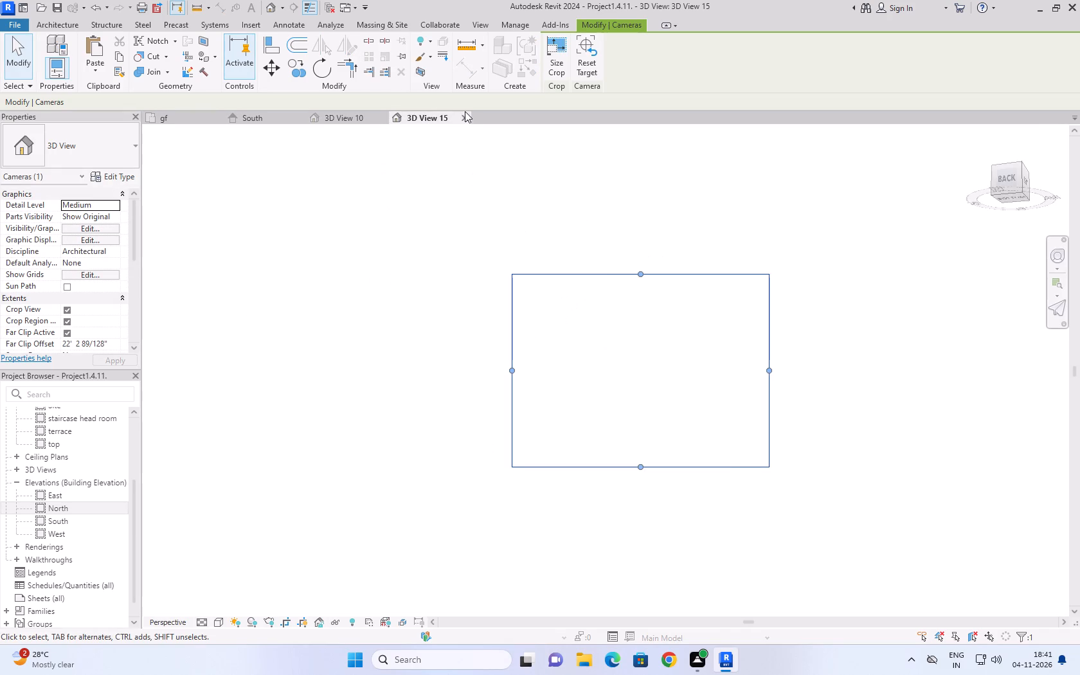
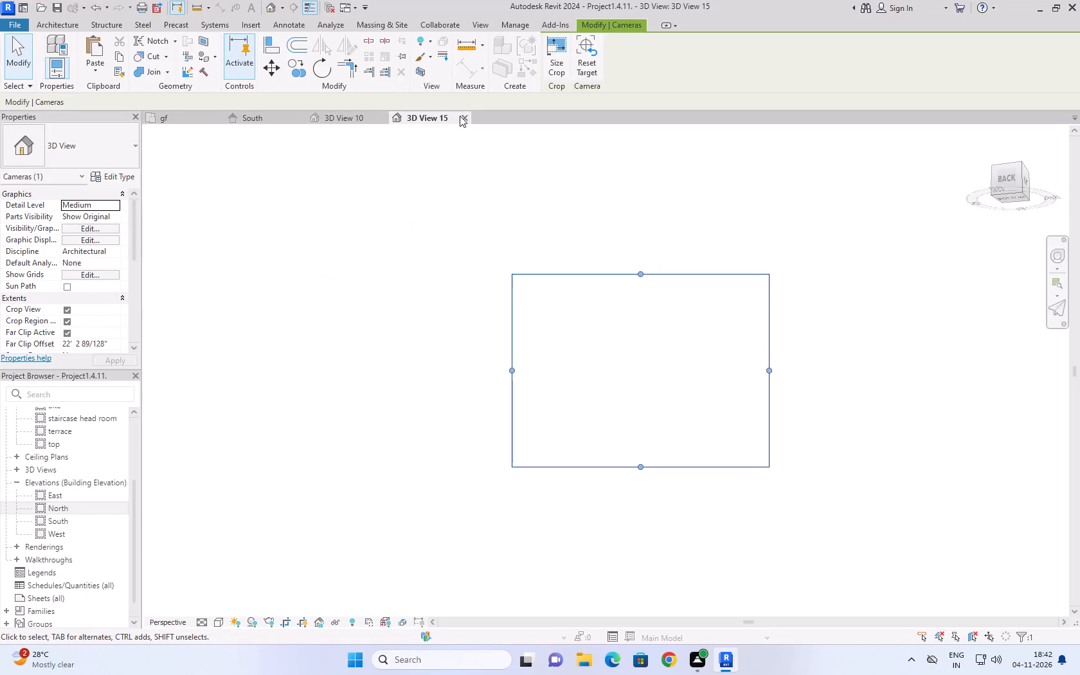
Close the 3D View 15 camera view.
click(463, 118)
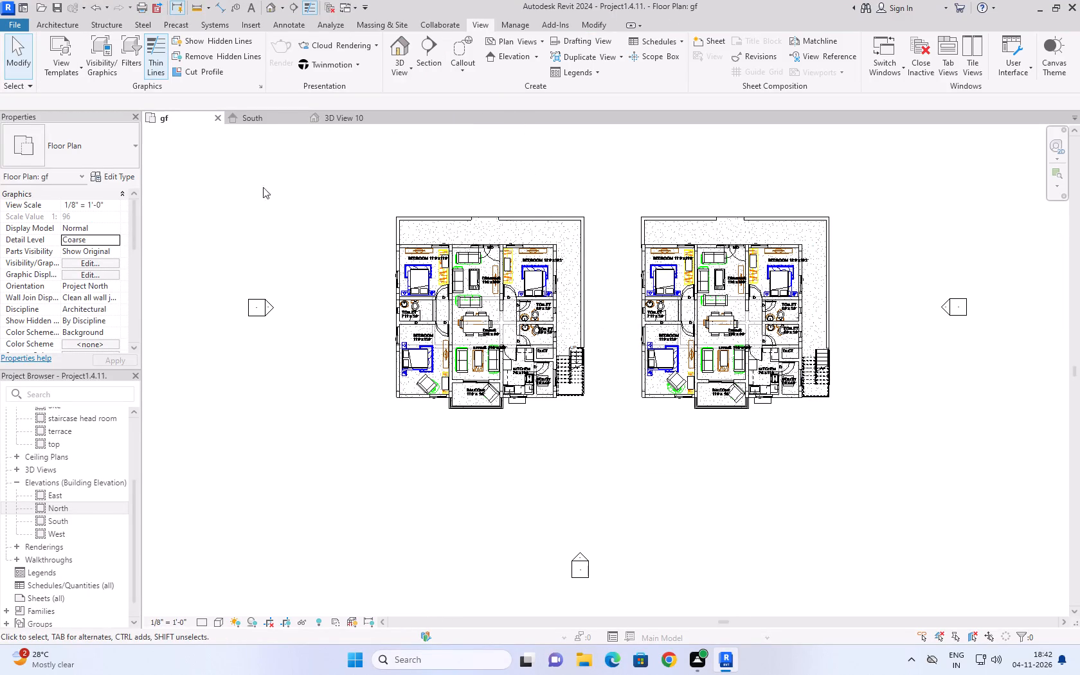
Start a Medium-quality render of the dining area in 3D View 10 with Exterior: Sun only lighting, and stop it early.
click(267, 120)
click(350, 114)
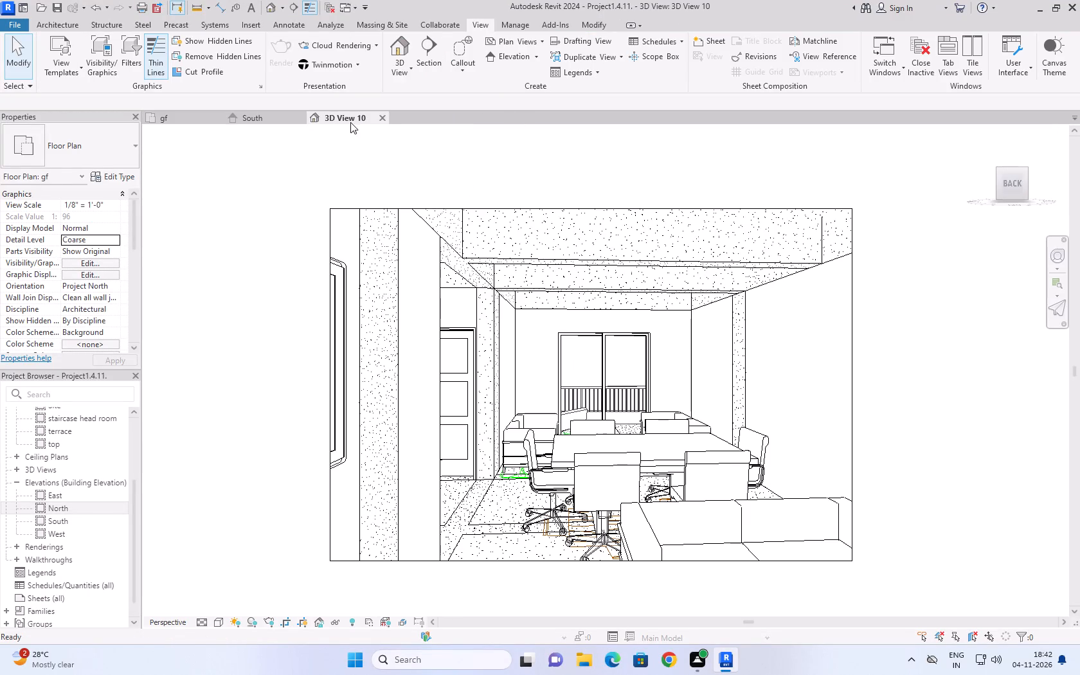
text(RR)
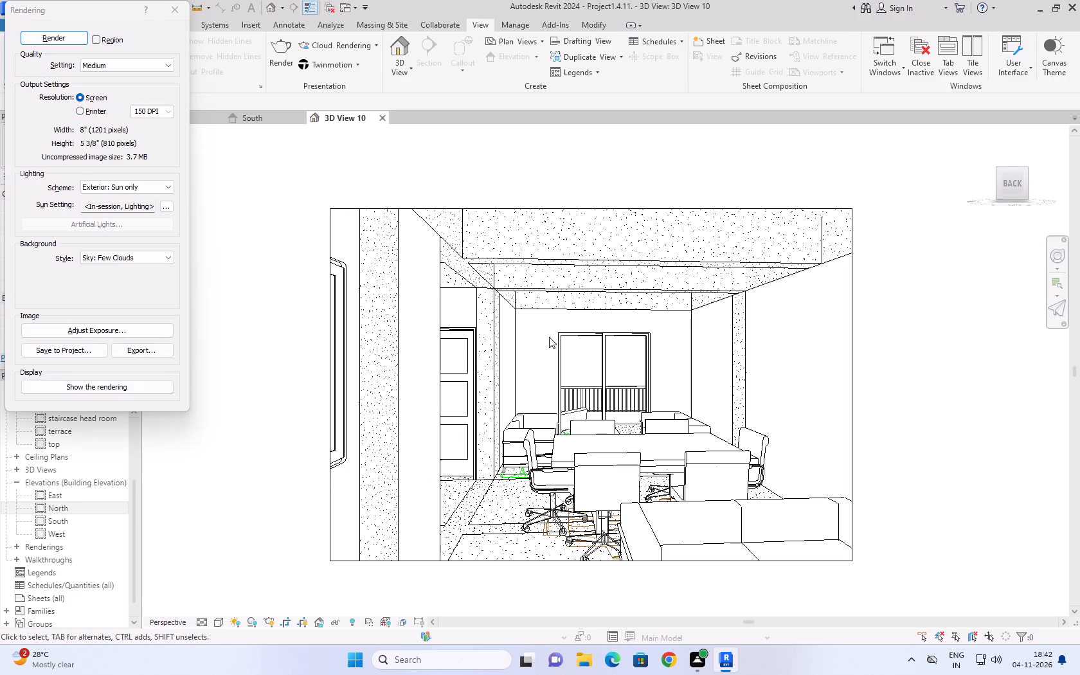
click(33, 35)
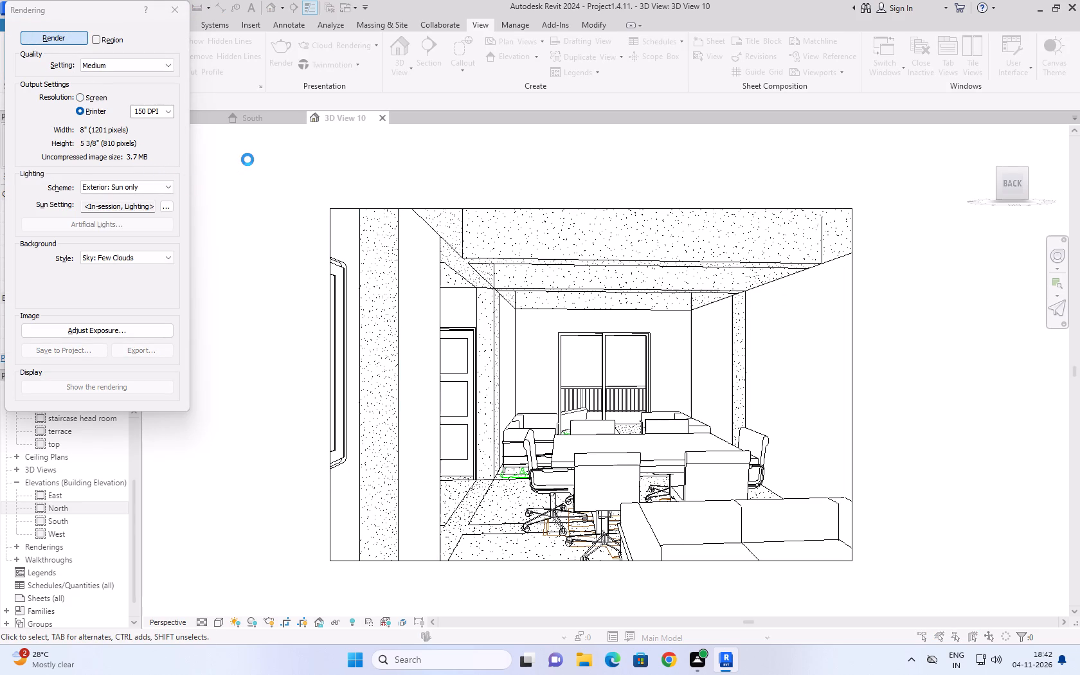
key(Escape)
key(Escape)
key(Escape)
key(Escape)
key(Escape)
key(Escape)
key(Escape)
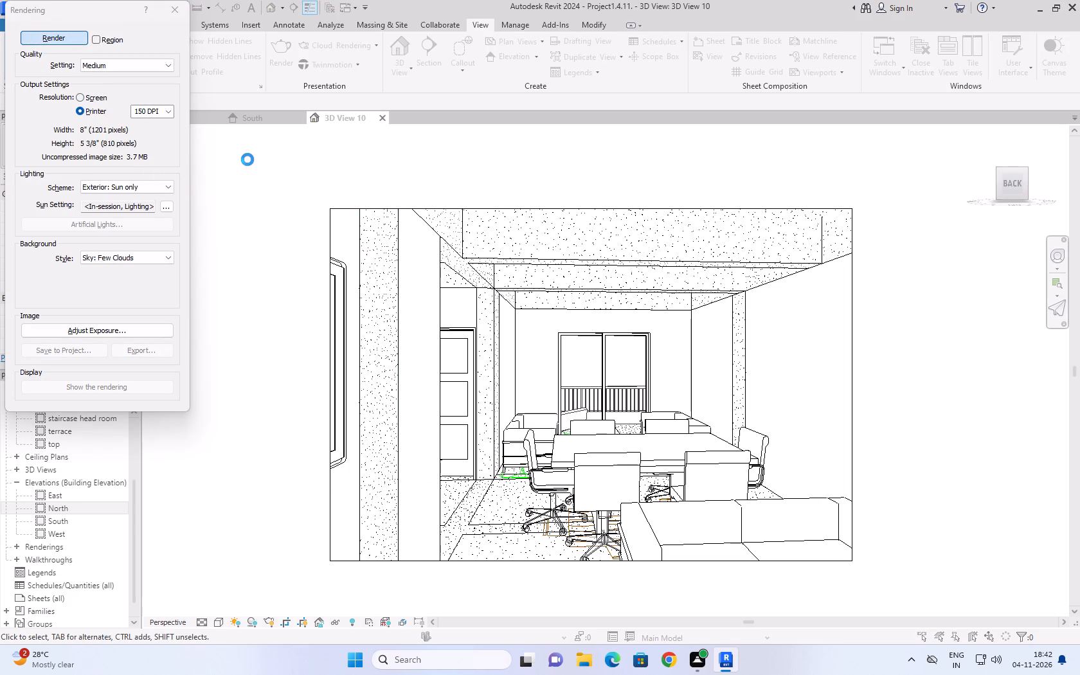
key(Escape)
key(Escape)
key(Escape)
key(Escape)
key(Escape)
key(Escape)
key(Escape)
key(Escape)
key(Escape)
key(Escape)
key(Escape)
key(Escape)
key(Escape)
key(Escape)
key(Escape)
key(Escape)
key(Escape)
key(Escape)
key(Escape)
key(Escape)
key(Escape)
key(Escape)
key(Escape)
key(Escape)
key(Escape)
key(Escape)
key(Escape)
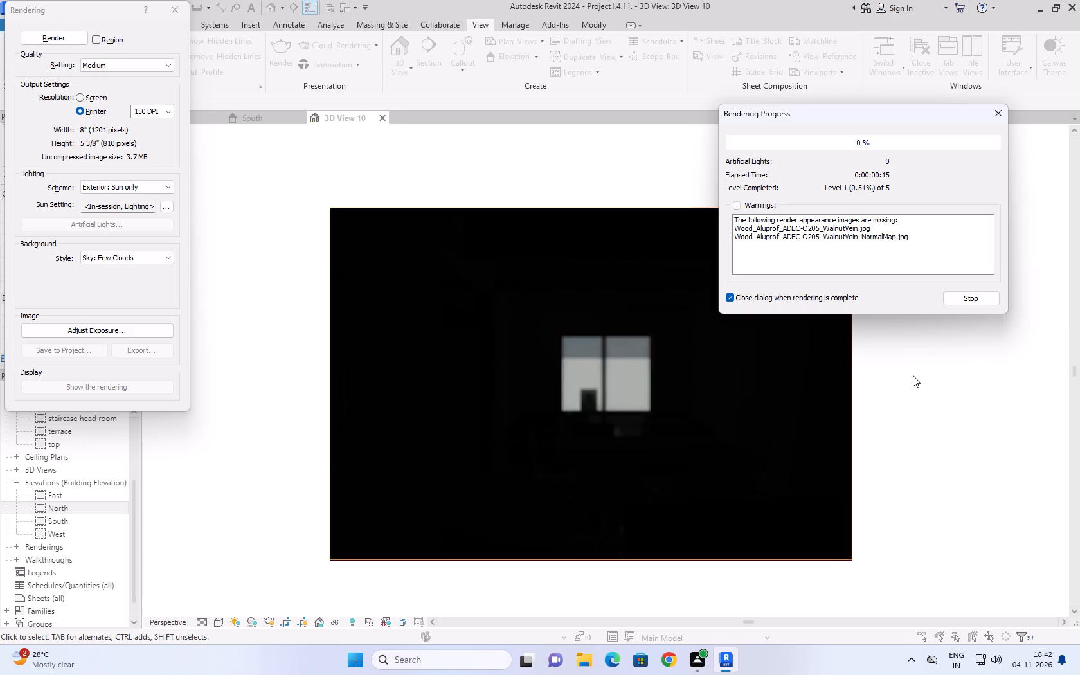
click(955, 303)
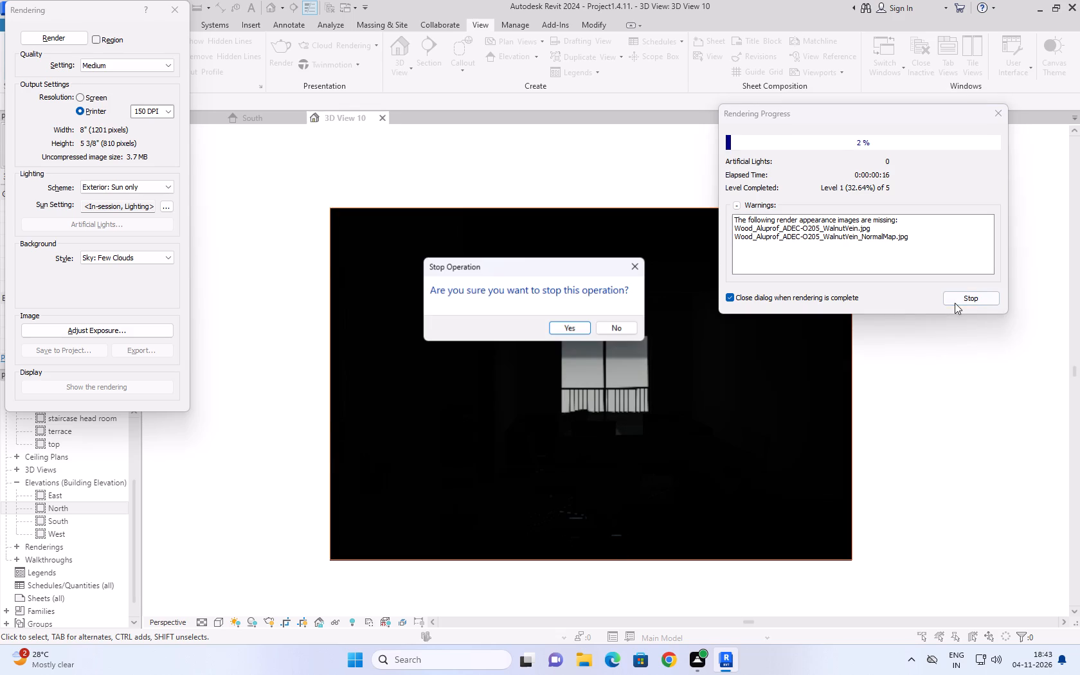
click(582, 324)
Set the lighting scheme to Interior: Sun only and render the dining area view at Medium quality.
click(143, 184)
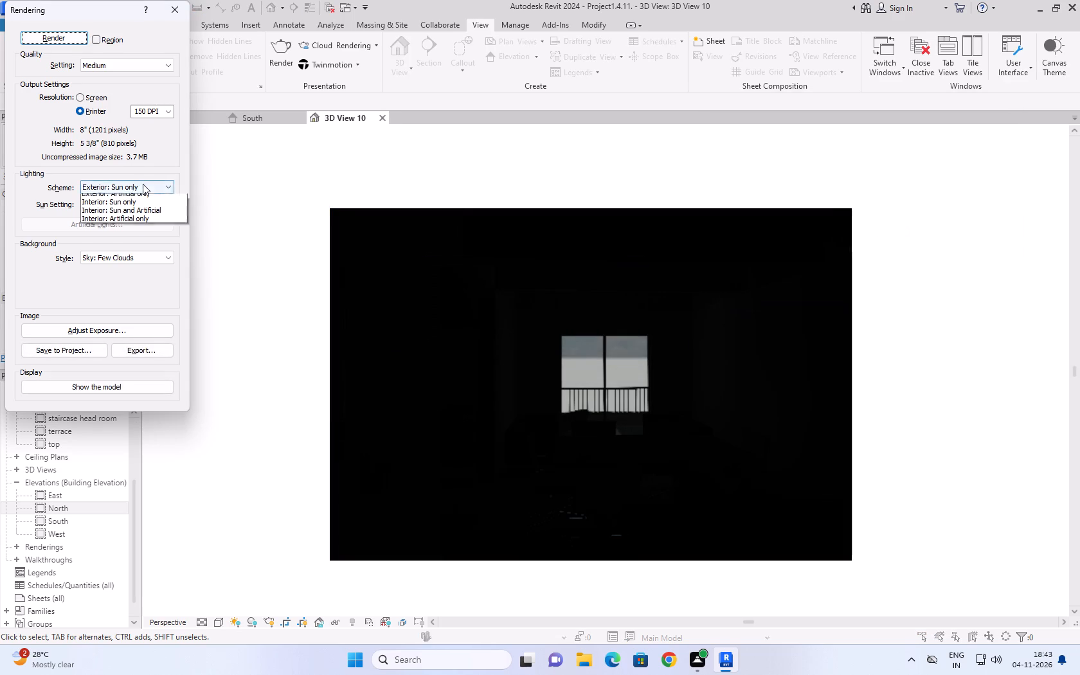
click(136, 219)
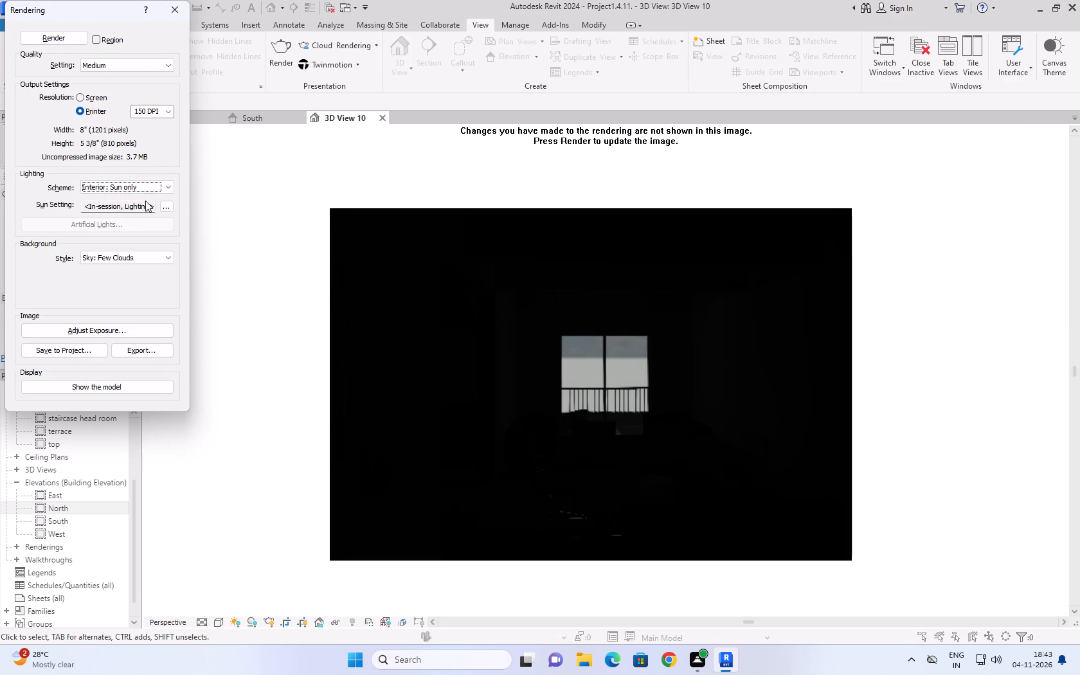
click(185, 14)
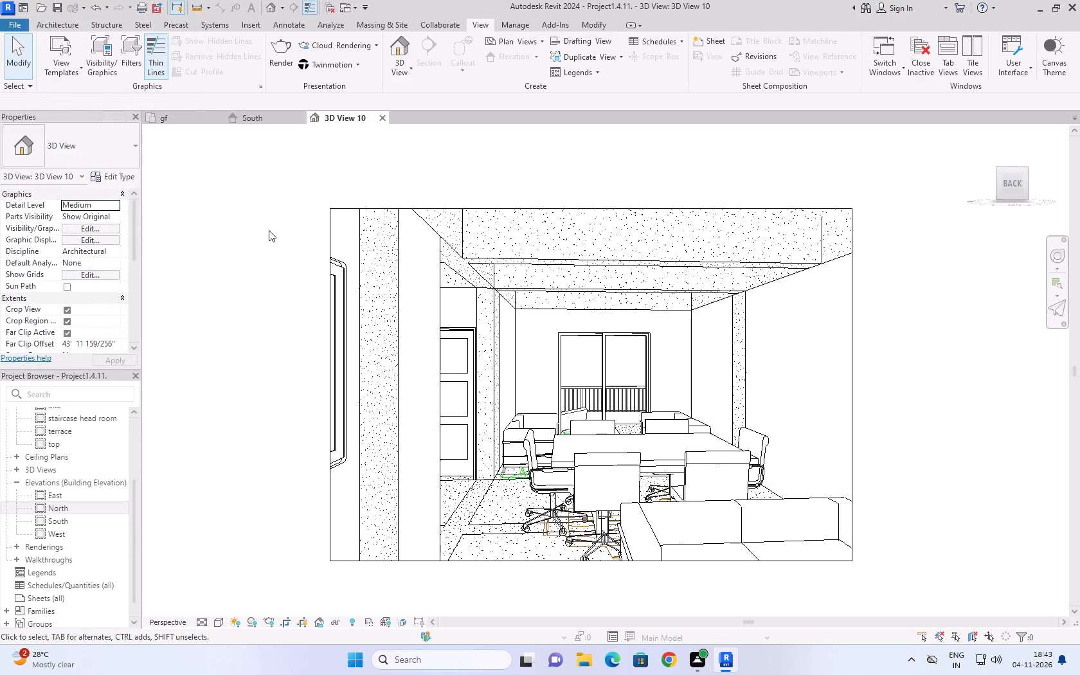
text(RR)
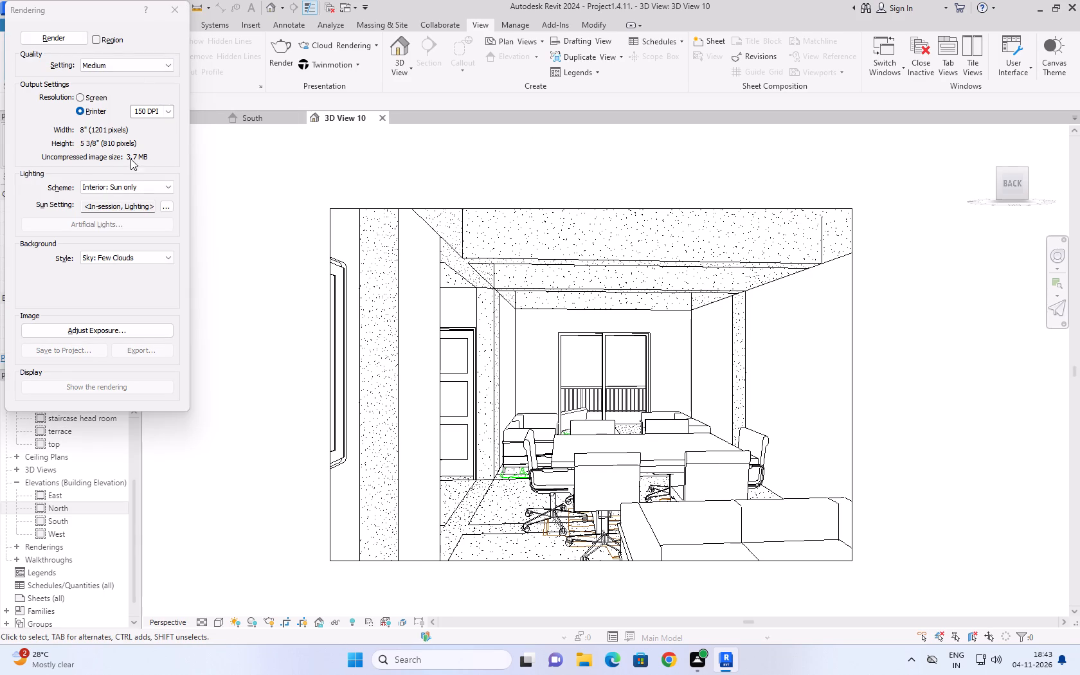
click(150, 187)
click(132, 225)
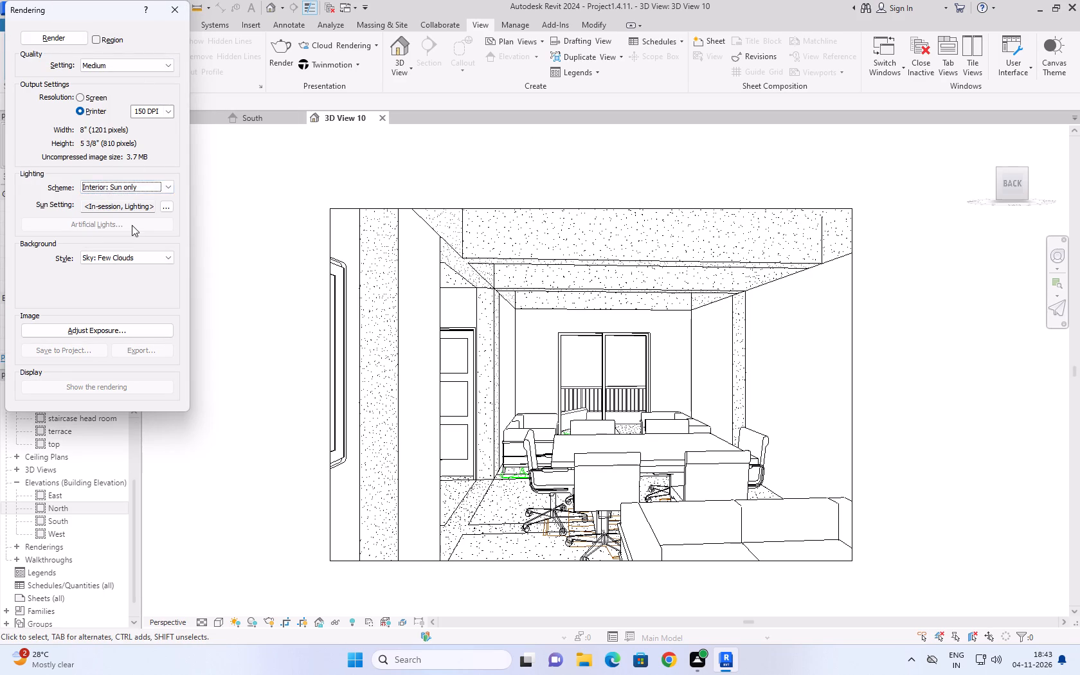
click(55, 38)
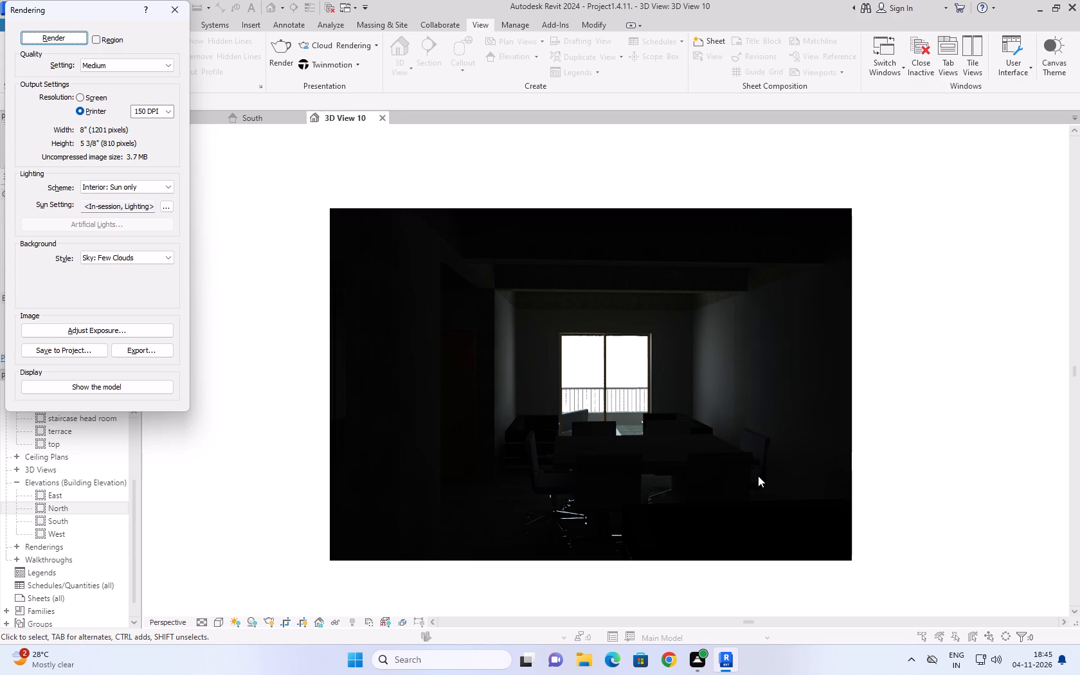
click(721, 665)
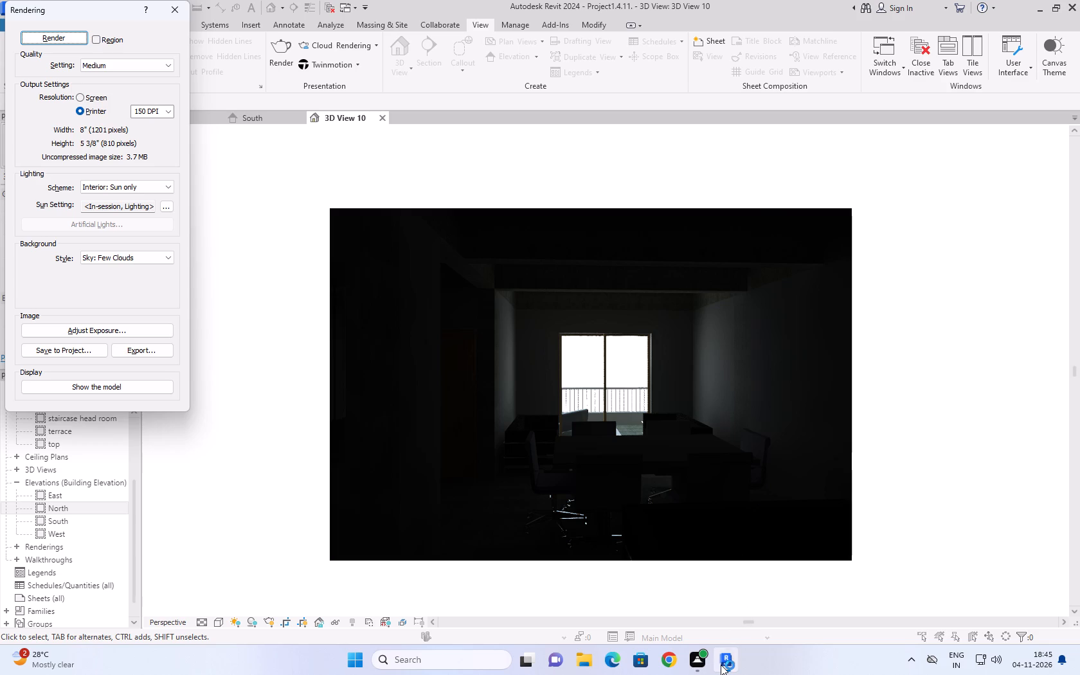
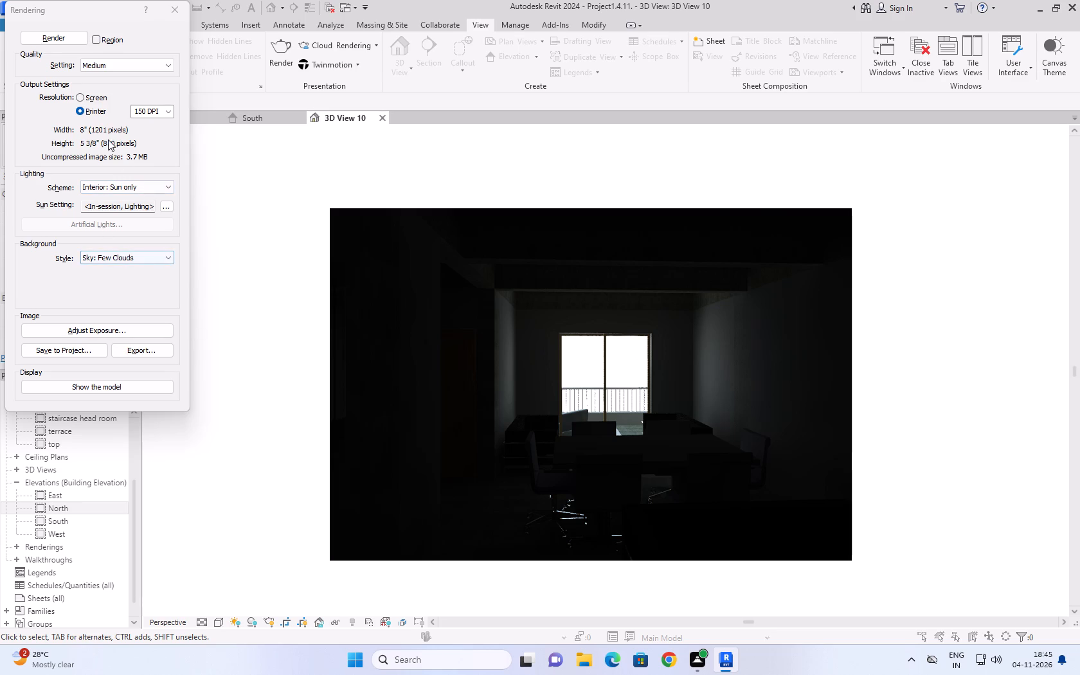
Close the render settings of the dining area and the 3D View 10 camera view.
click(91, 136)
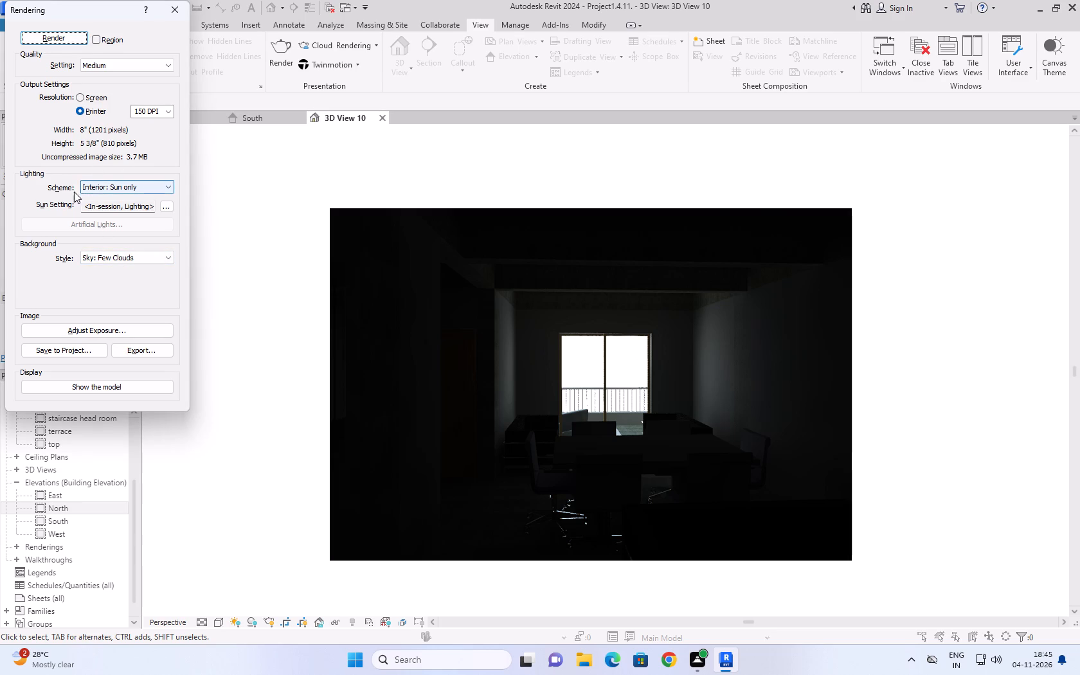
click(129, 156)
click(175, 10)
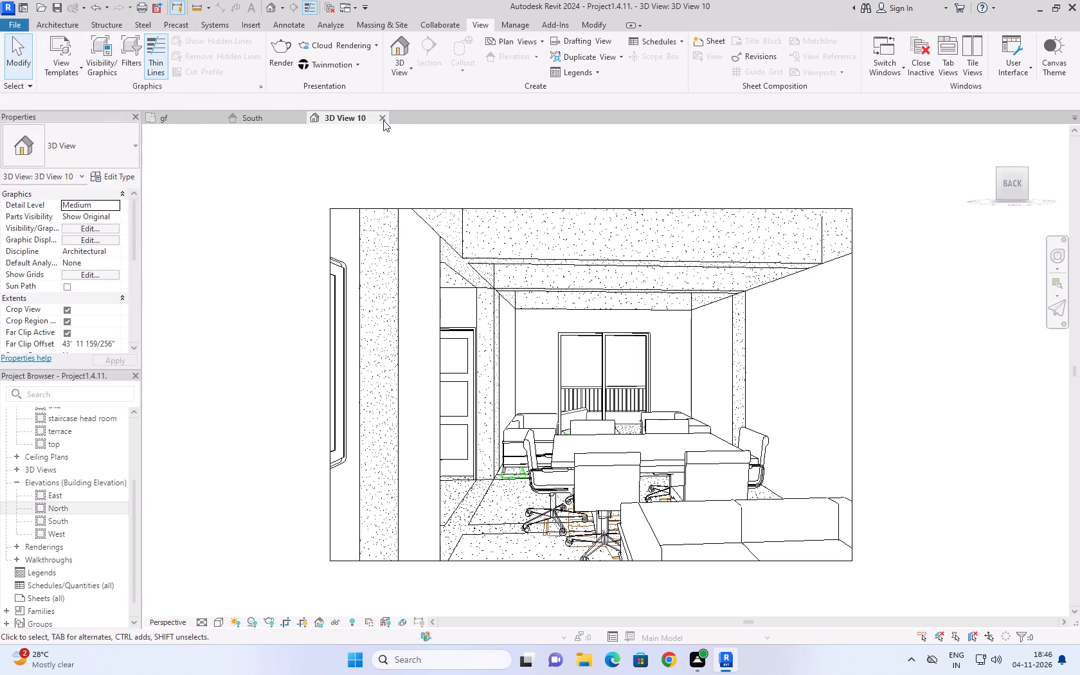
click(383, 119)
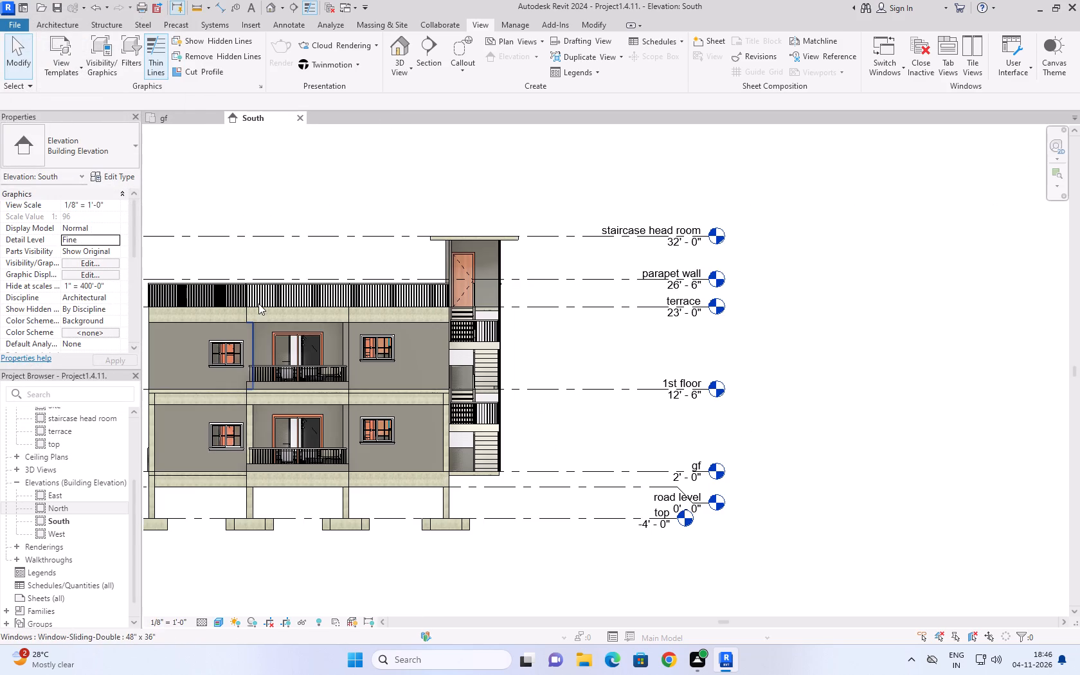
Create a camera view from the South elevation aimed at the building, and turn it to frame the front-right corner with the external staircase.
click(411, 72)
click(413, 112)
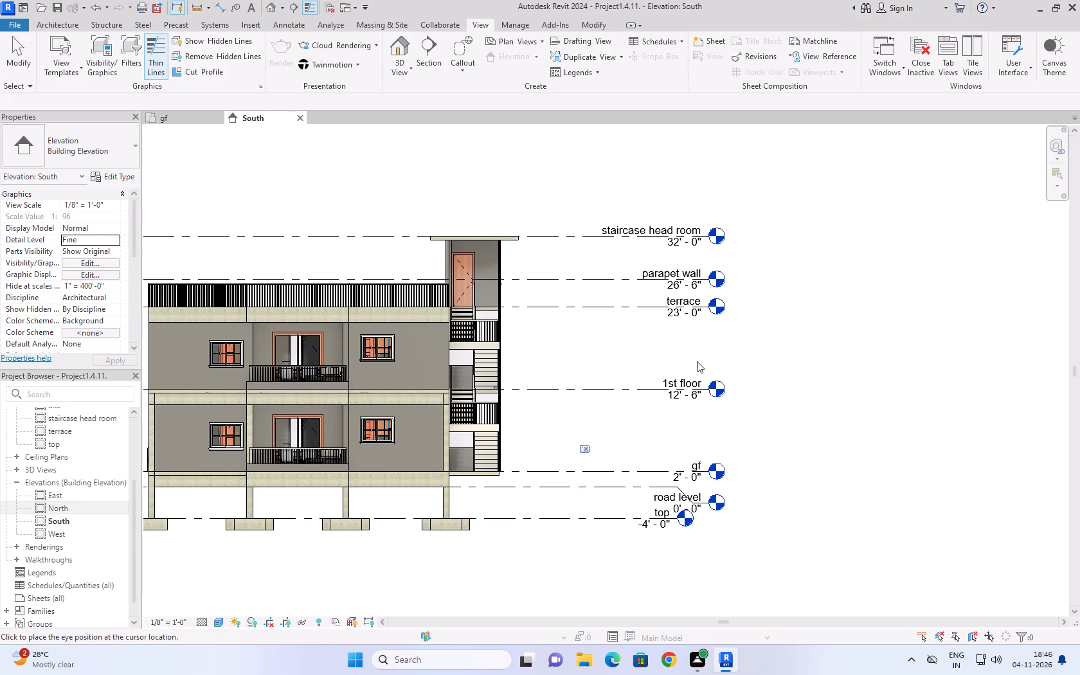
click(756, 346)
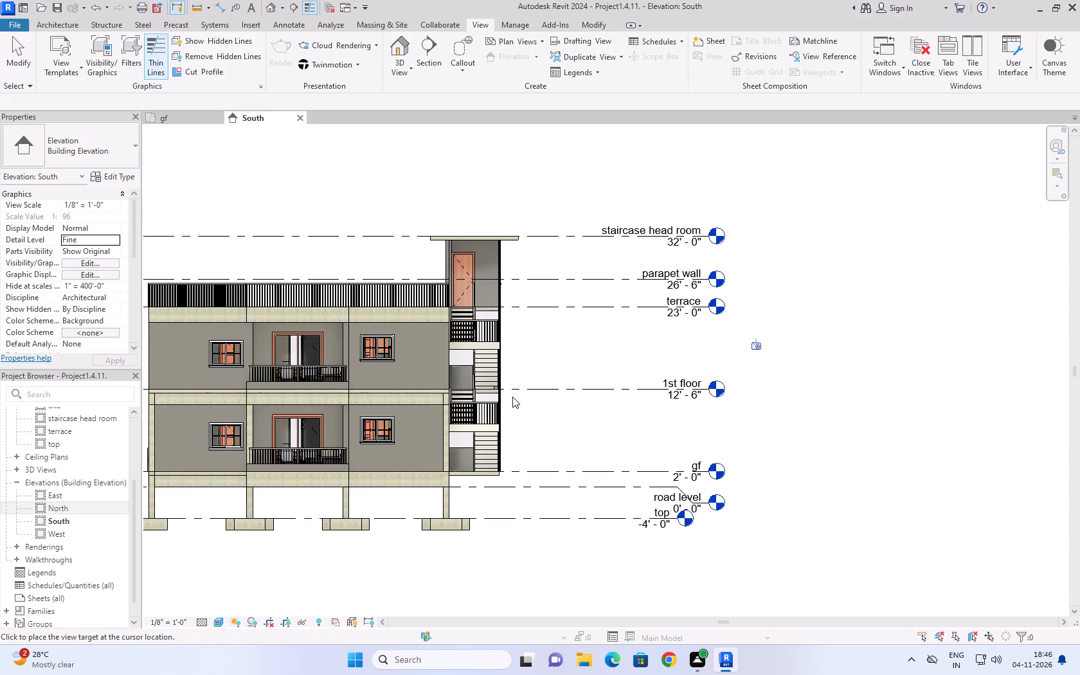
click(208, 382)
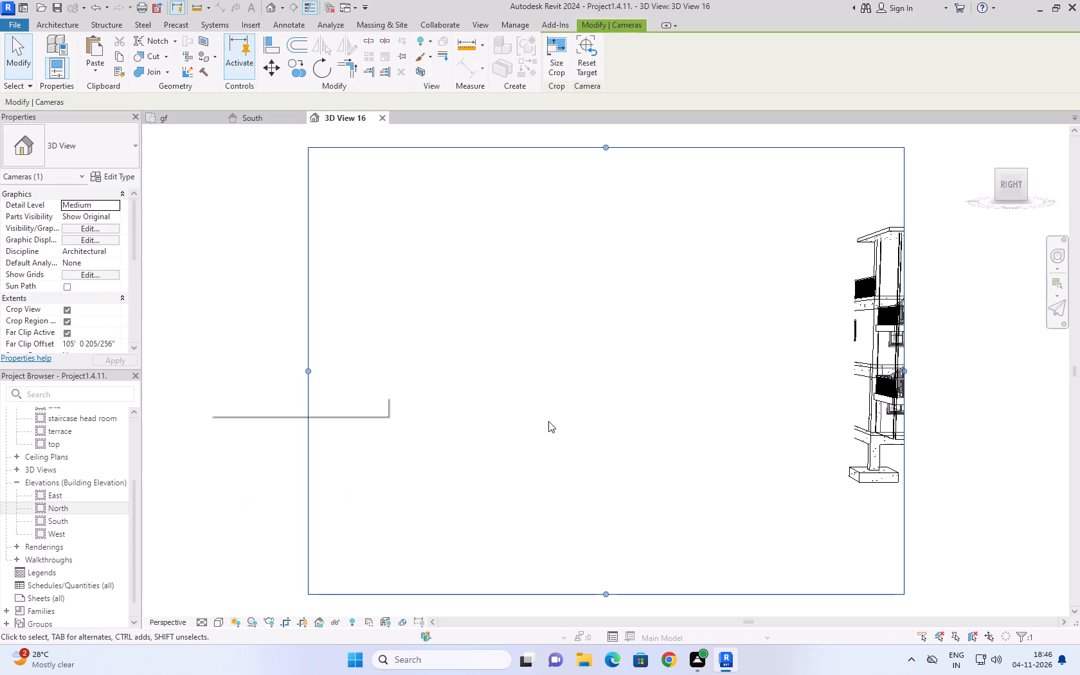
middle_drag(557, 419, 451, 413)
right_drag(489, 393, 571, 379)
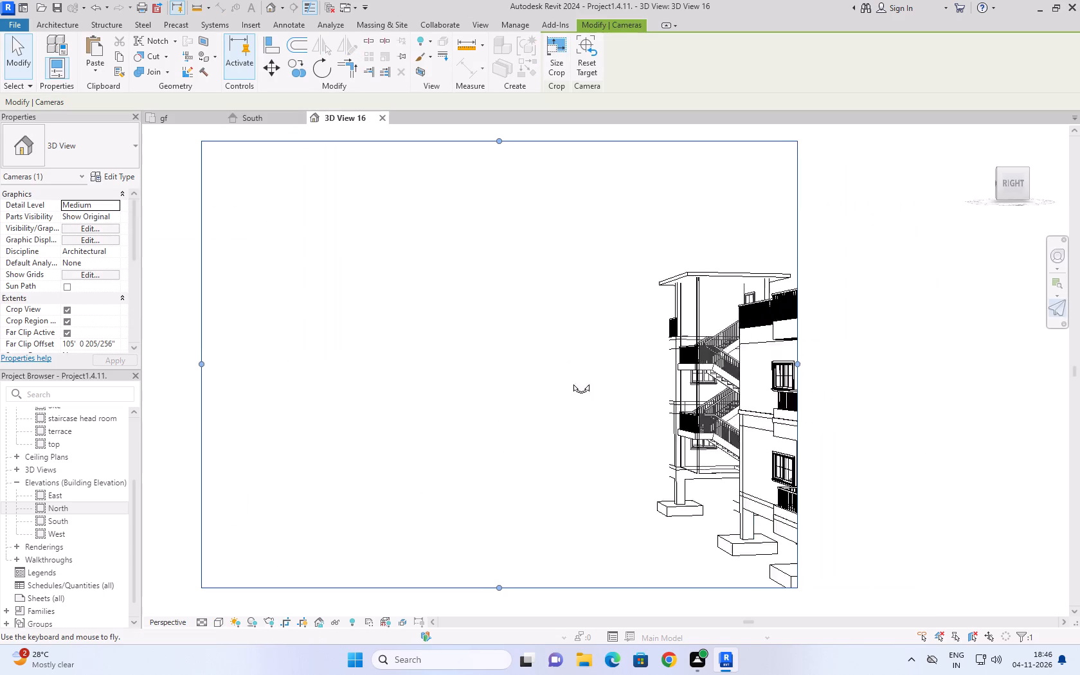
right_drag(571, 379, 759, 388)
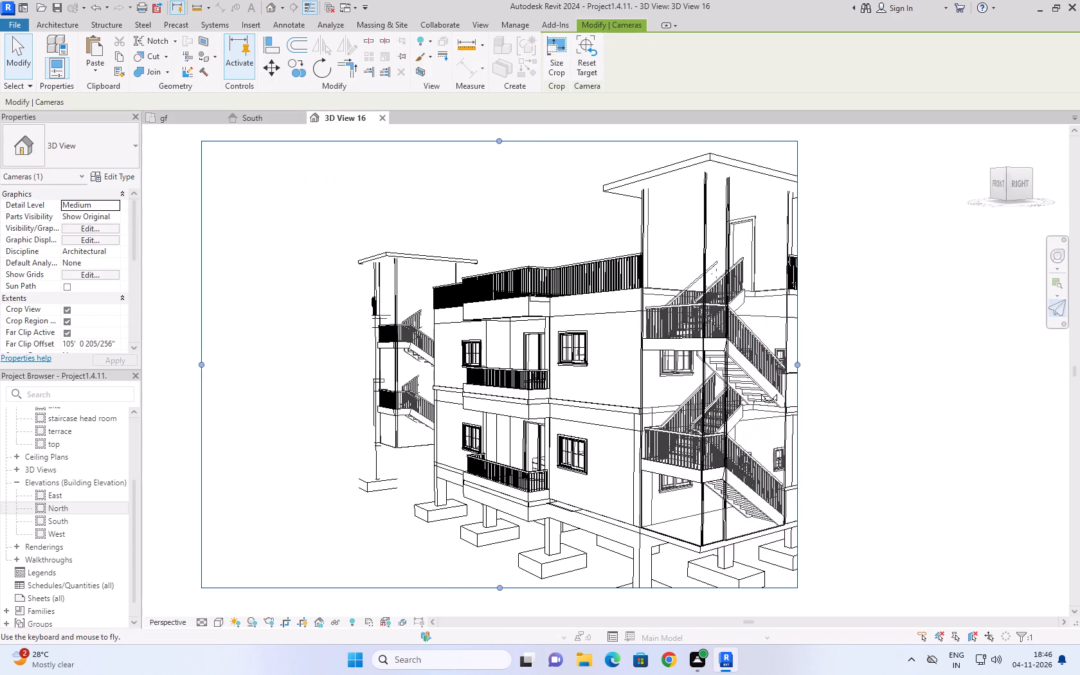
right_drag(759, 388, 819, 397)
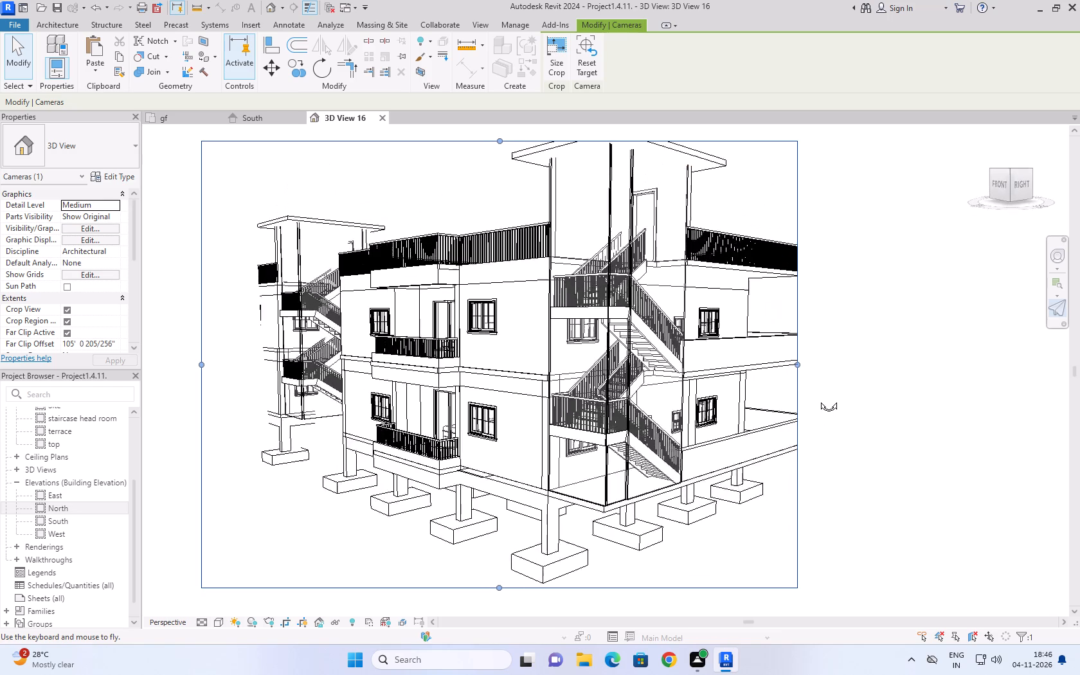
right_drag(819, 397, 822, 393)
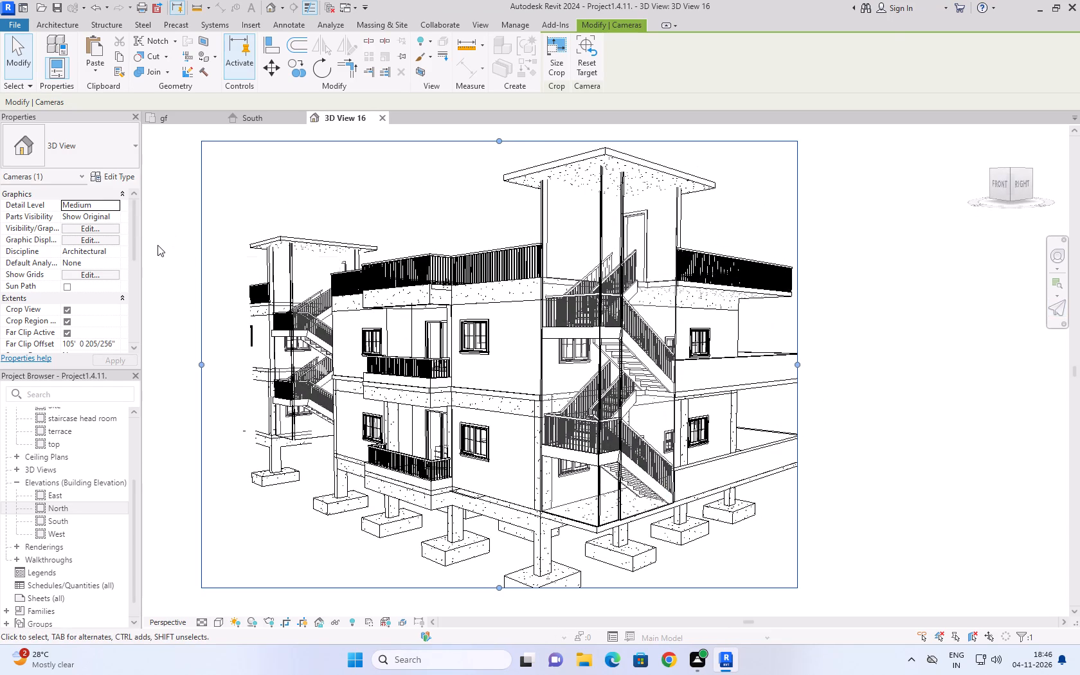
Render the exterior staircase-corner view at Medium quality with Printer resolution, and close the render settings.
text(RR)
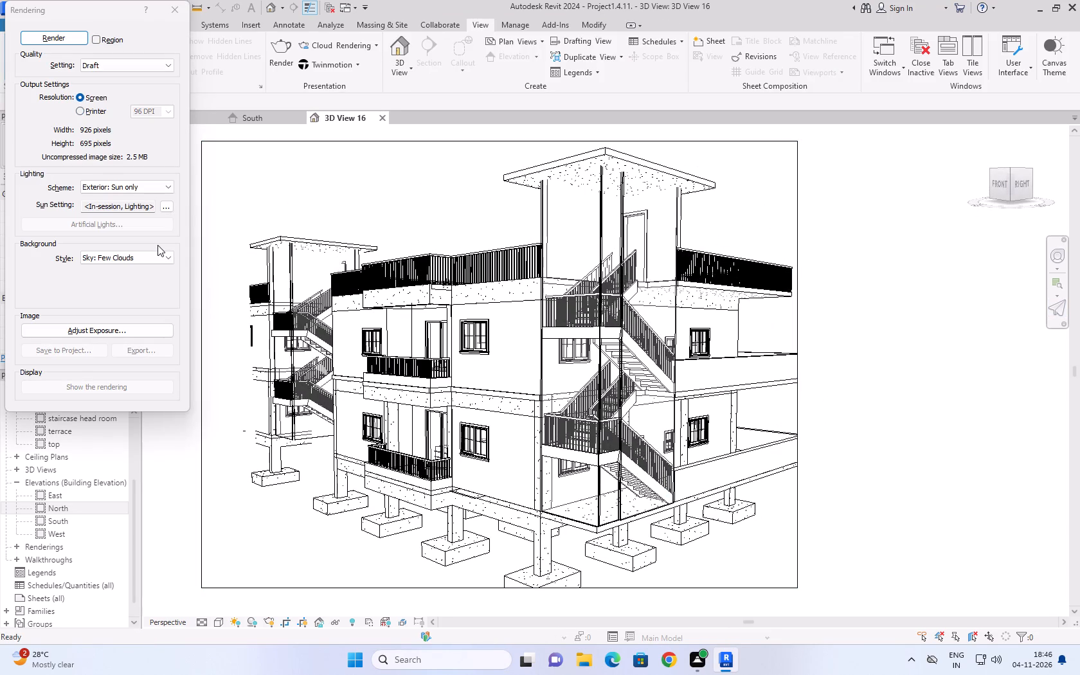
click(105, 64)
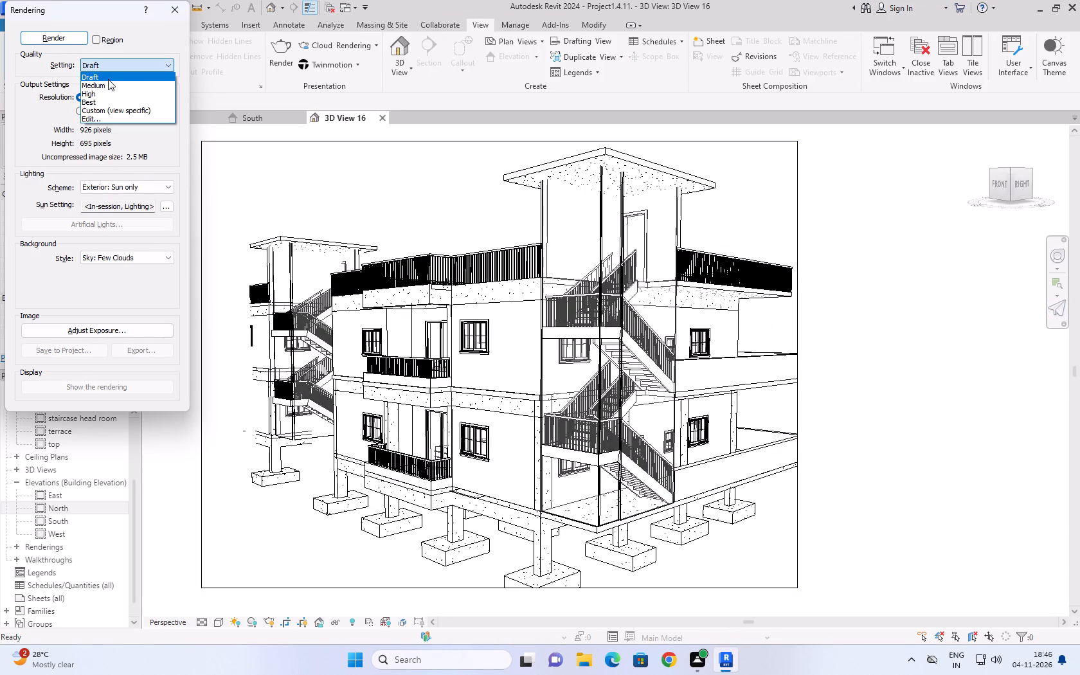
click(109, 84)
click(98, 113)
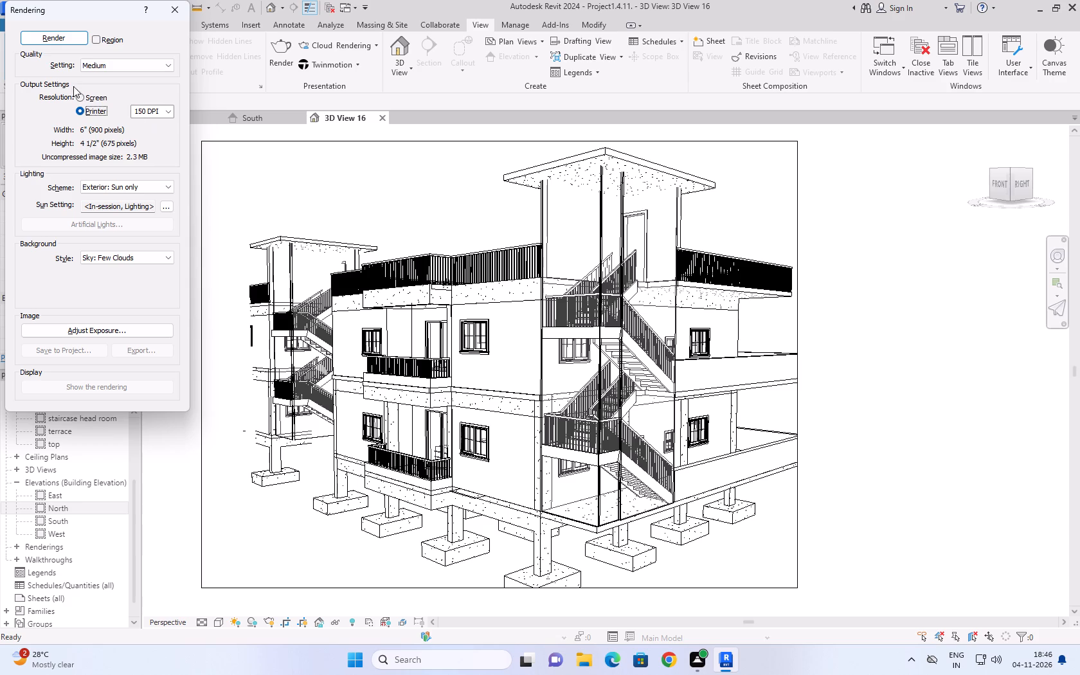
click(42, 42)
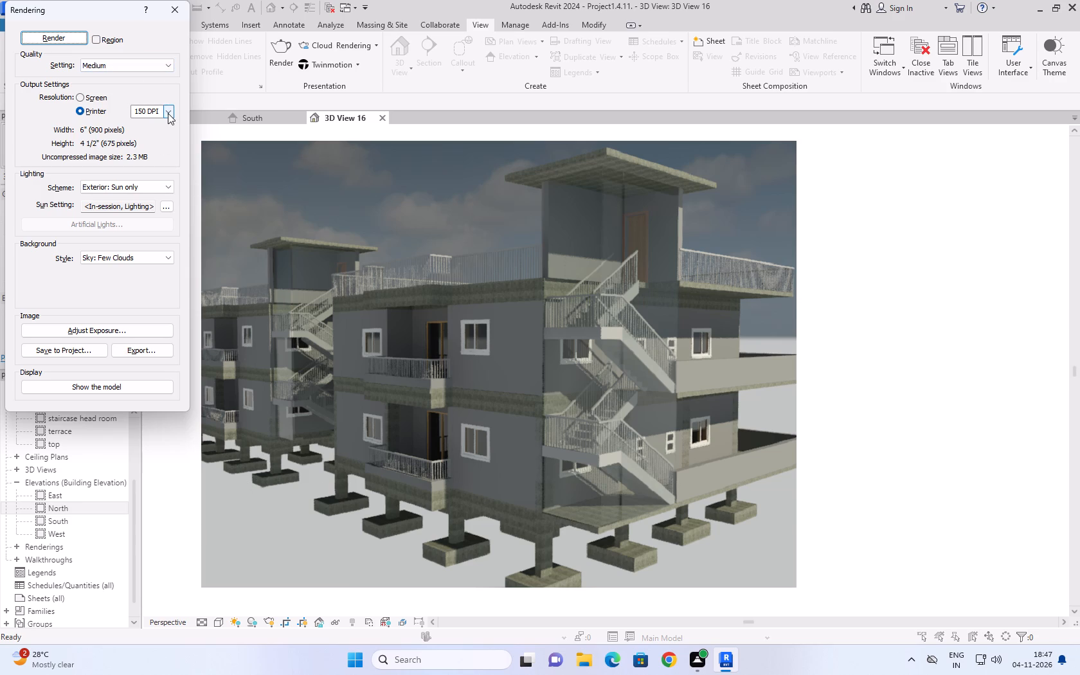
click(165, 7)
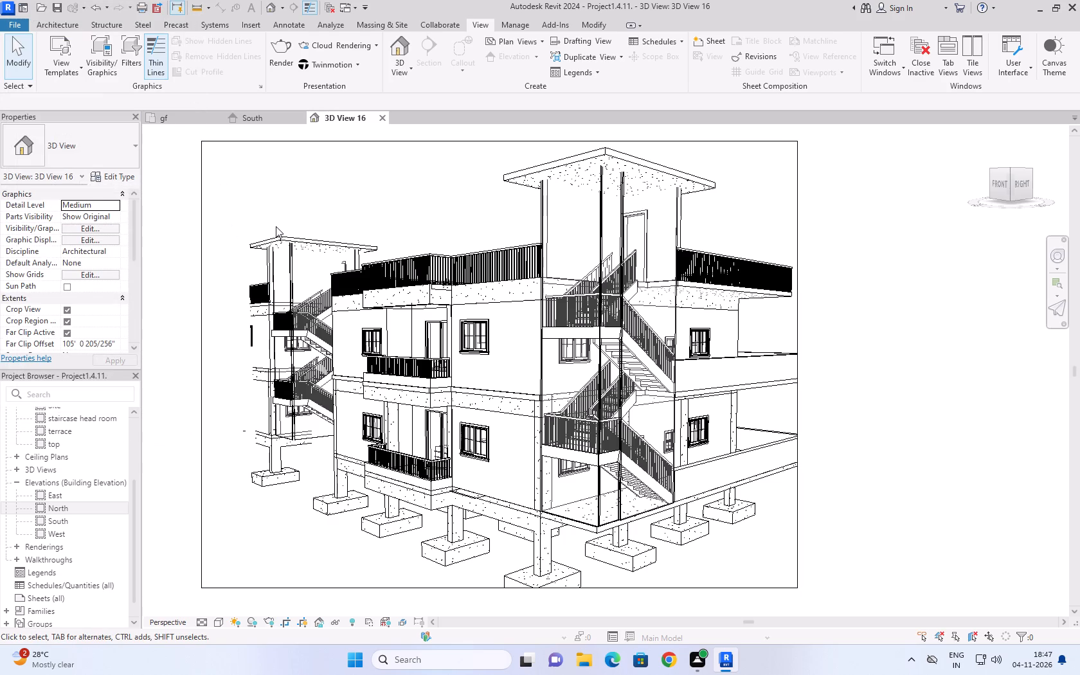
Set the staircase-corner view's render settings to 300 DPI printer resolution and a Sky: Very Cloudy background, with quality left at Medium.
text(RR)
click(166, 113)
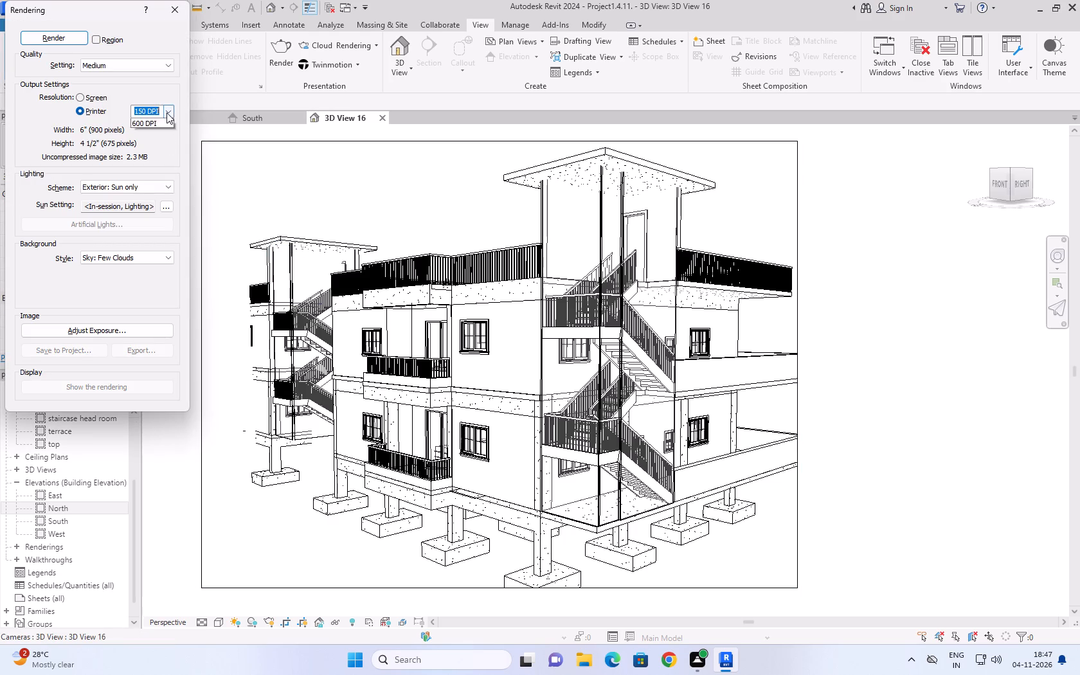
click(157, 138)
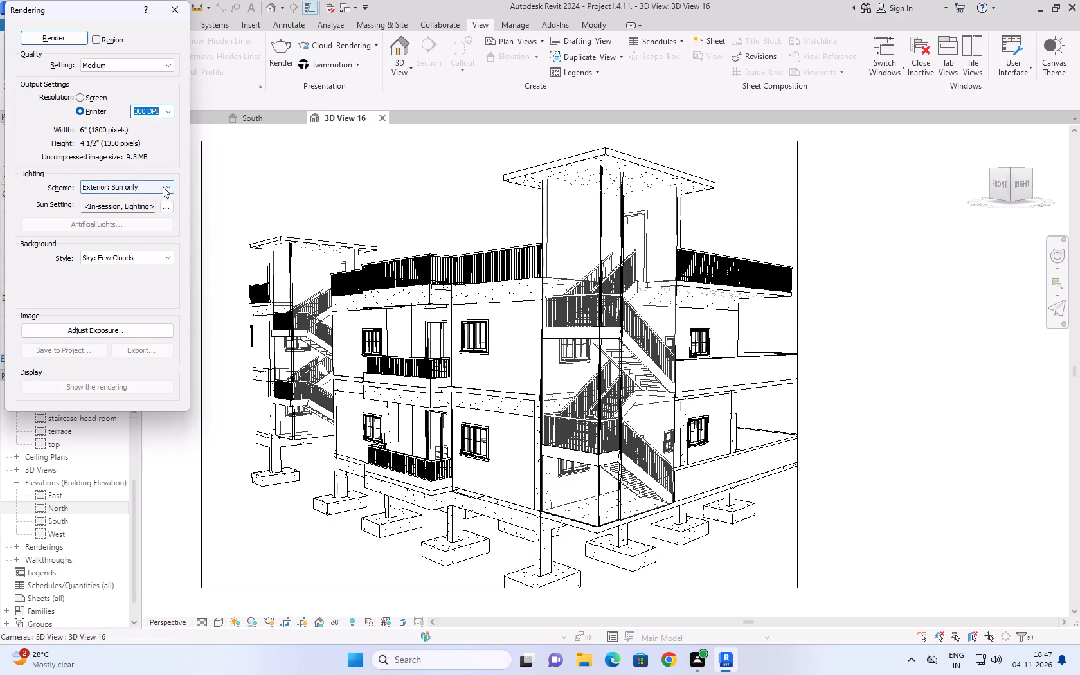
click(146, 252)
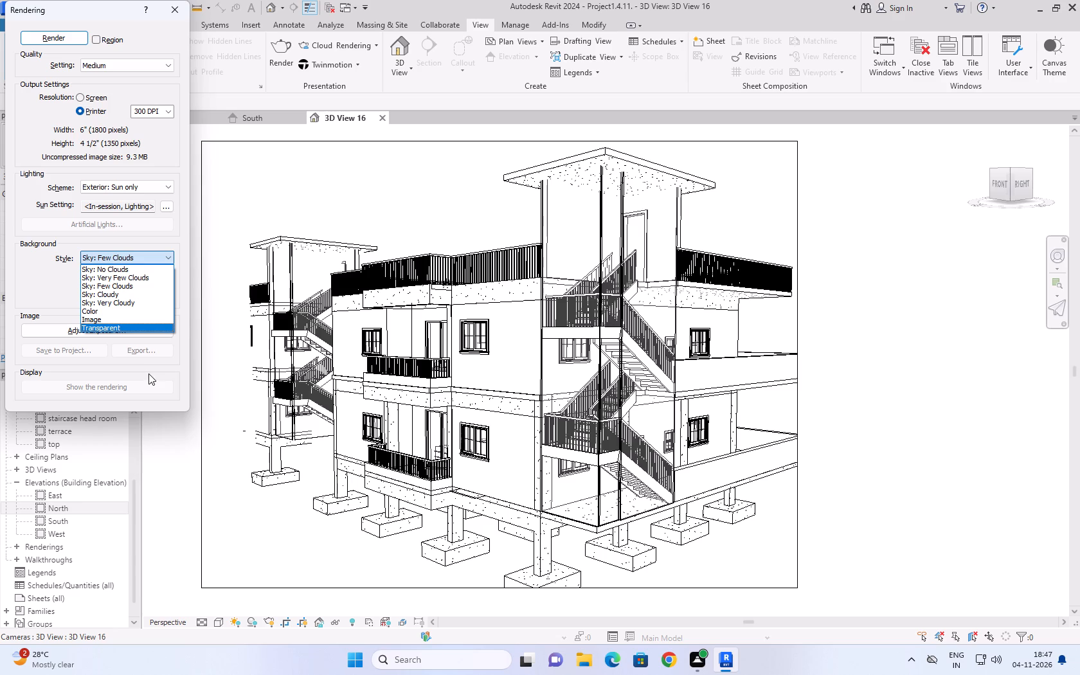
scroll(123, 303, down, 2)
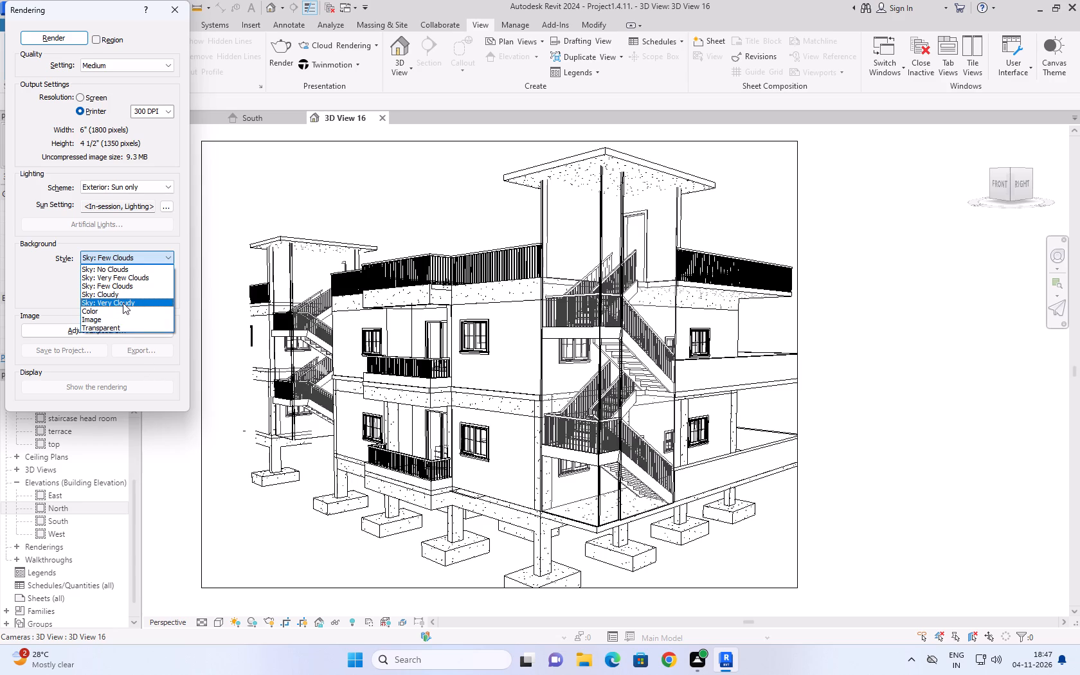
scroll(116, 322, down, 3)
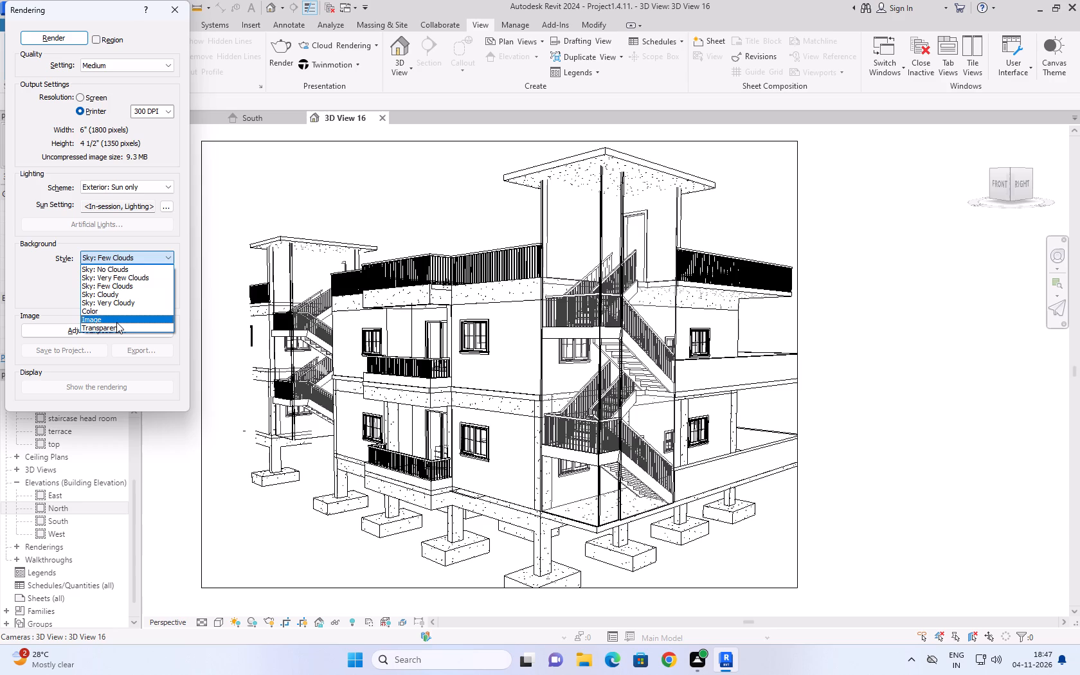
scroll(116, 322, down, 3)
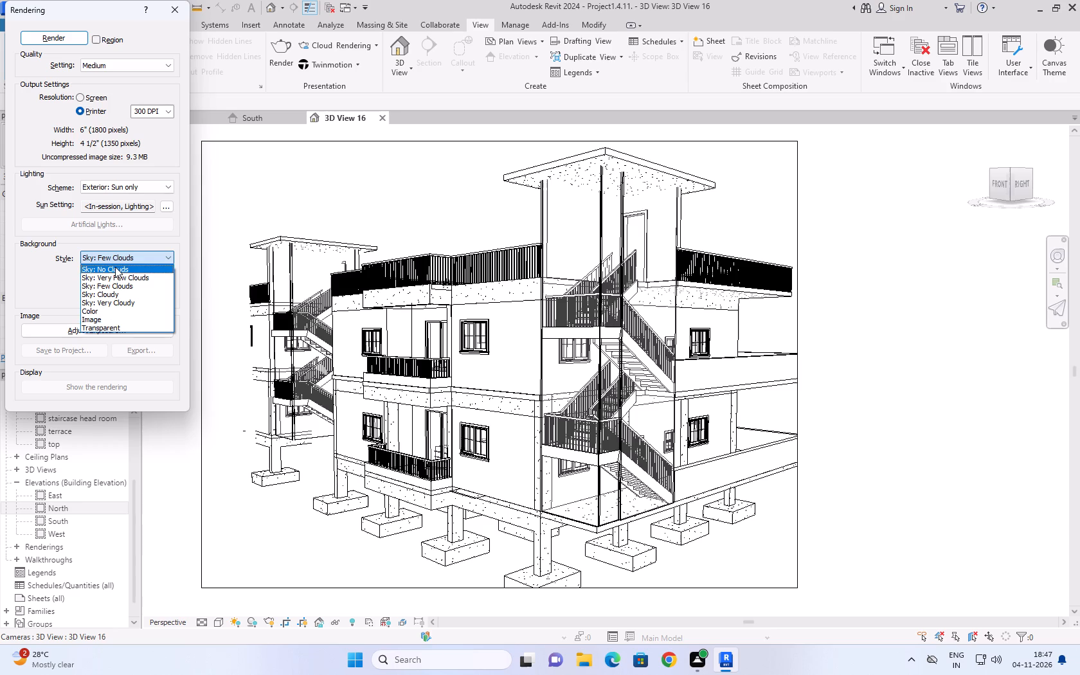
click(115, 267)
click(113, 256)
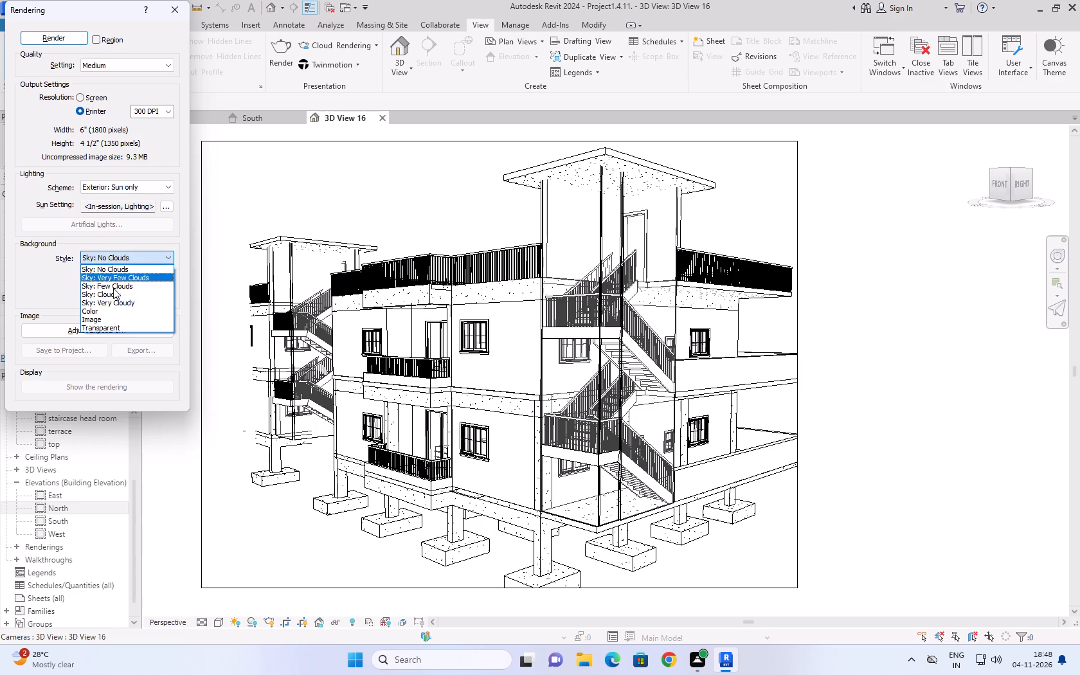
click(114, 301)
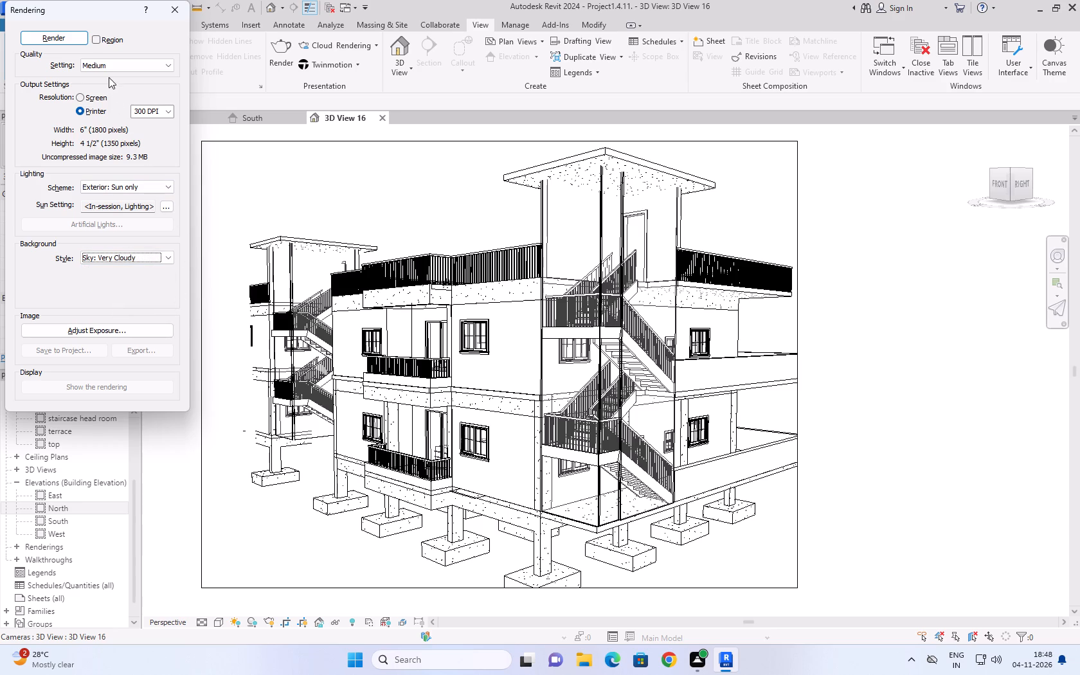
click(89, 63)
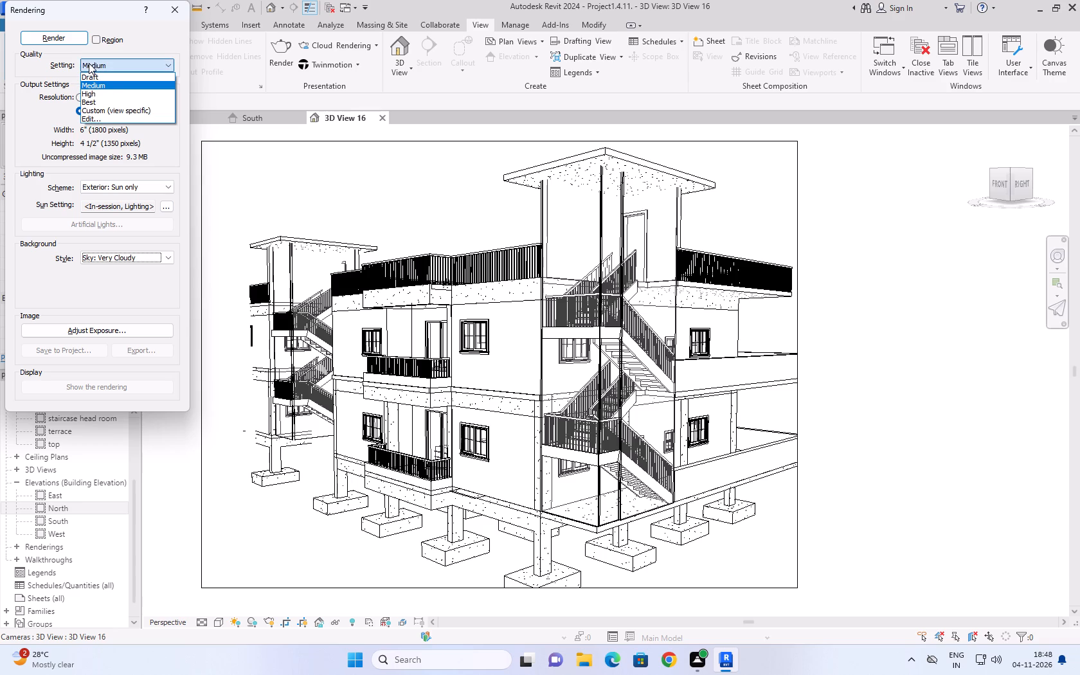
click(64, 41)
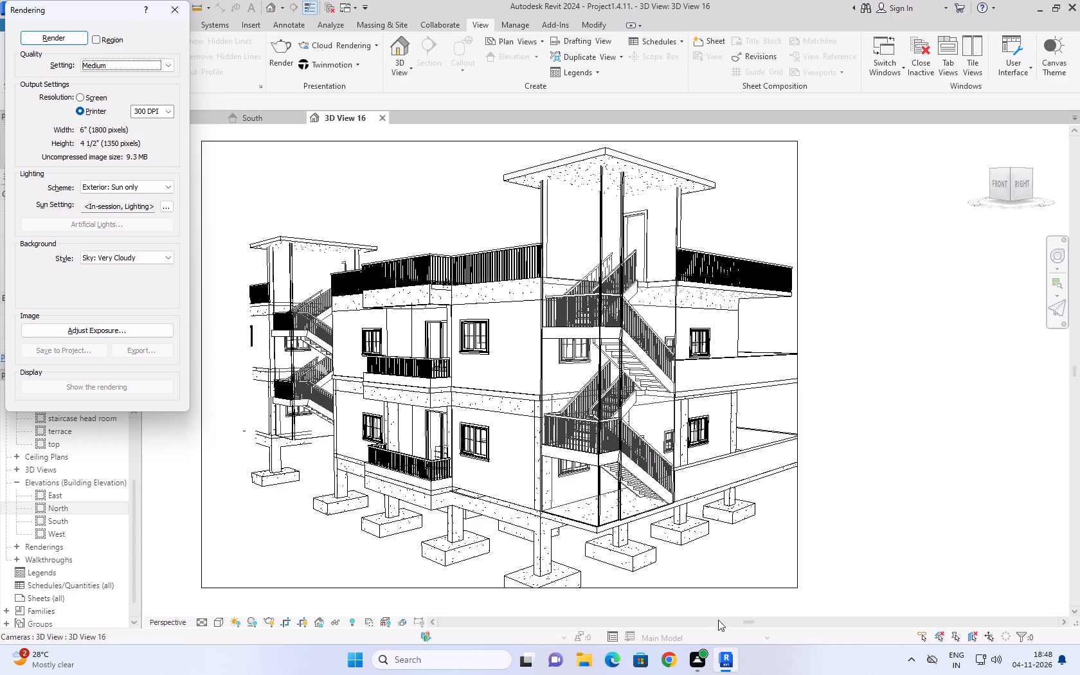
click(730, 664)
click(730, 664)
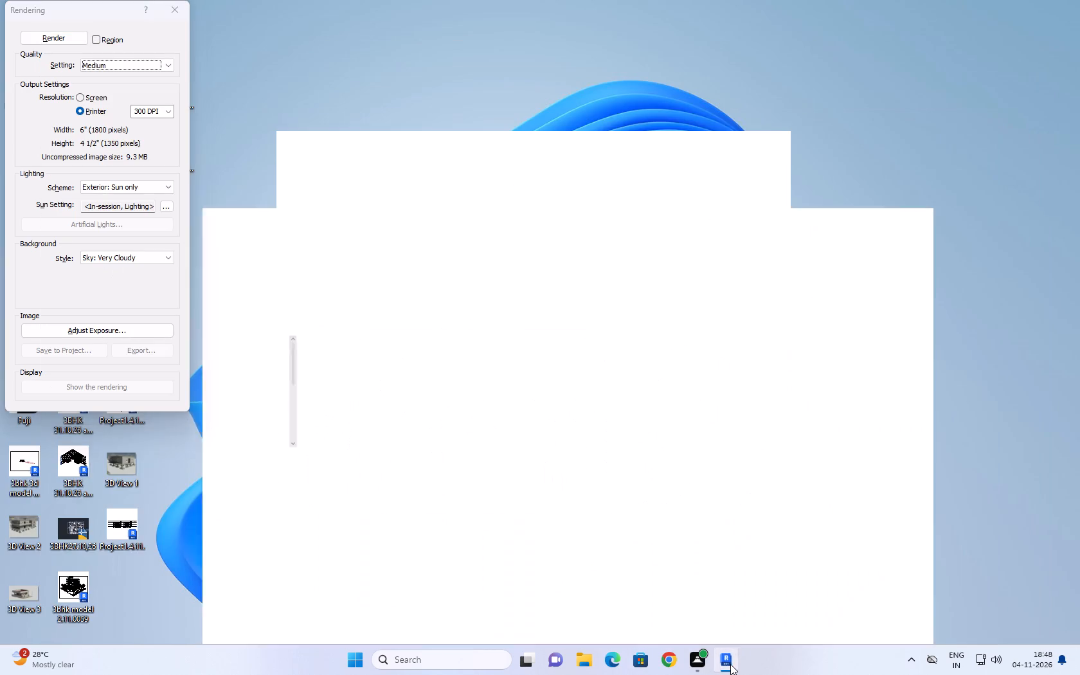
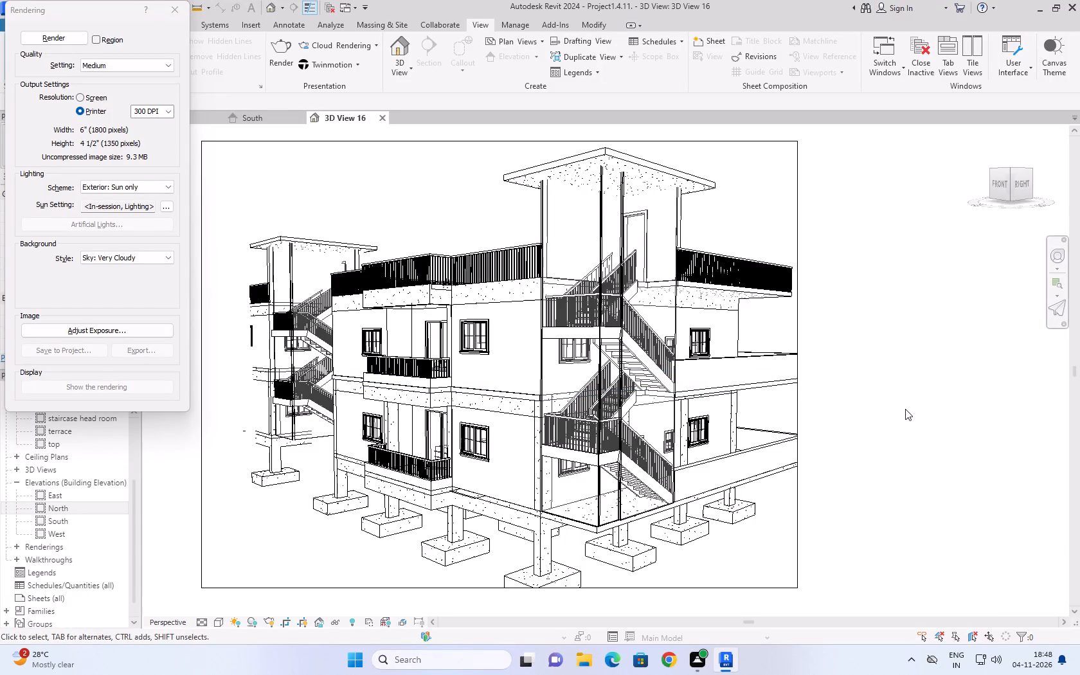
Render the exterior staircase-corner view with the current Medium, 300 DPI and Sky: Very Cloudy settings, and close the render settings.
click(32, 39)
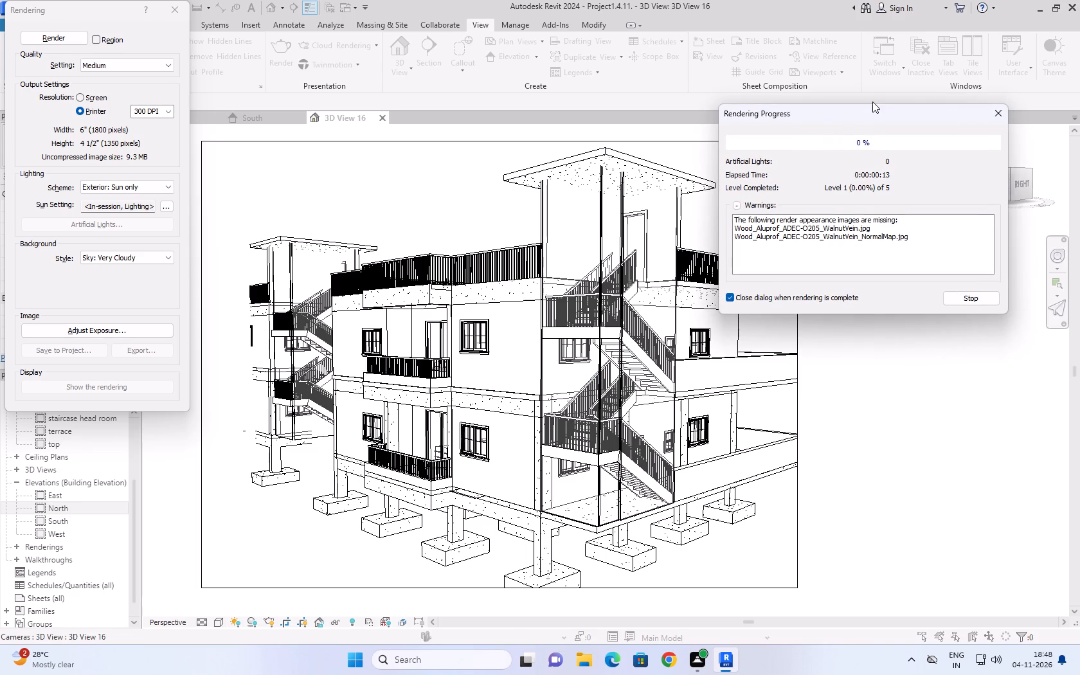
drag(870, 109, 955, 132)
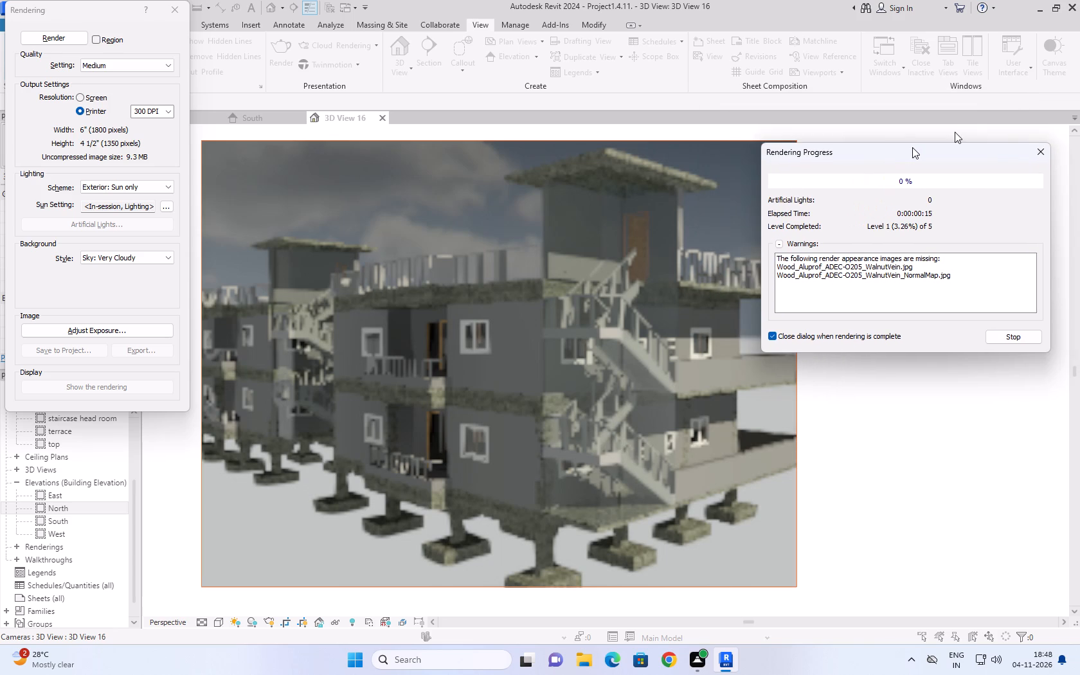
drag(955, 132, 958, 130)
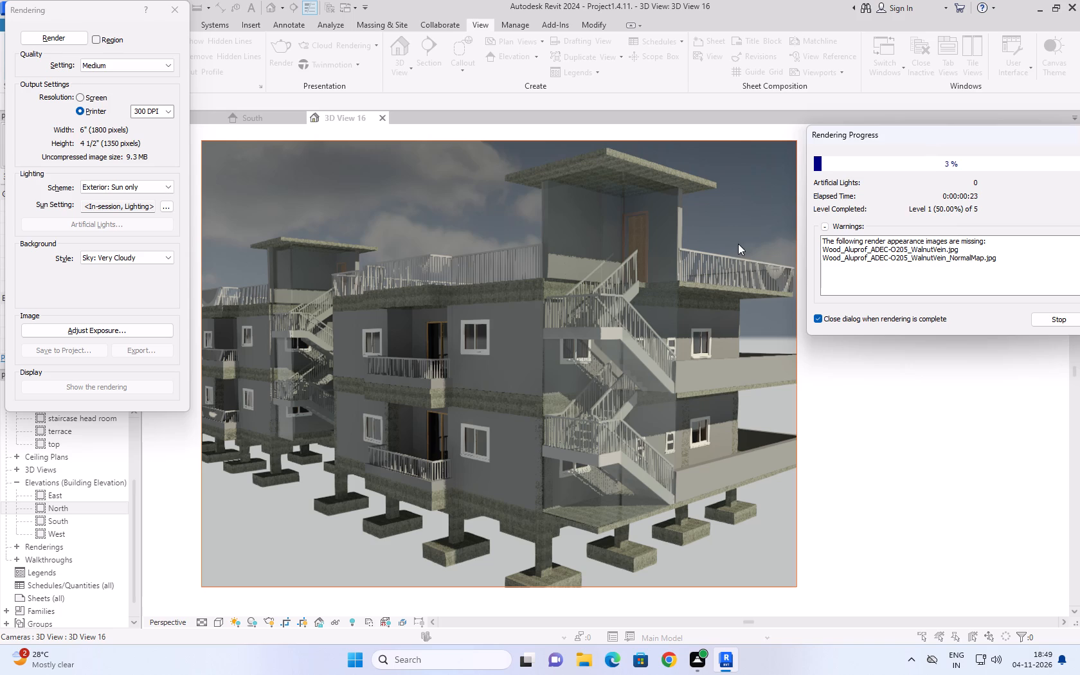
drag(930, 134, 820, 126)
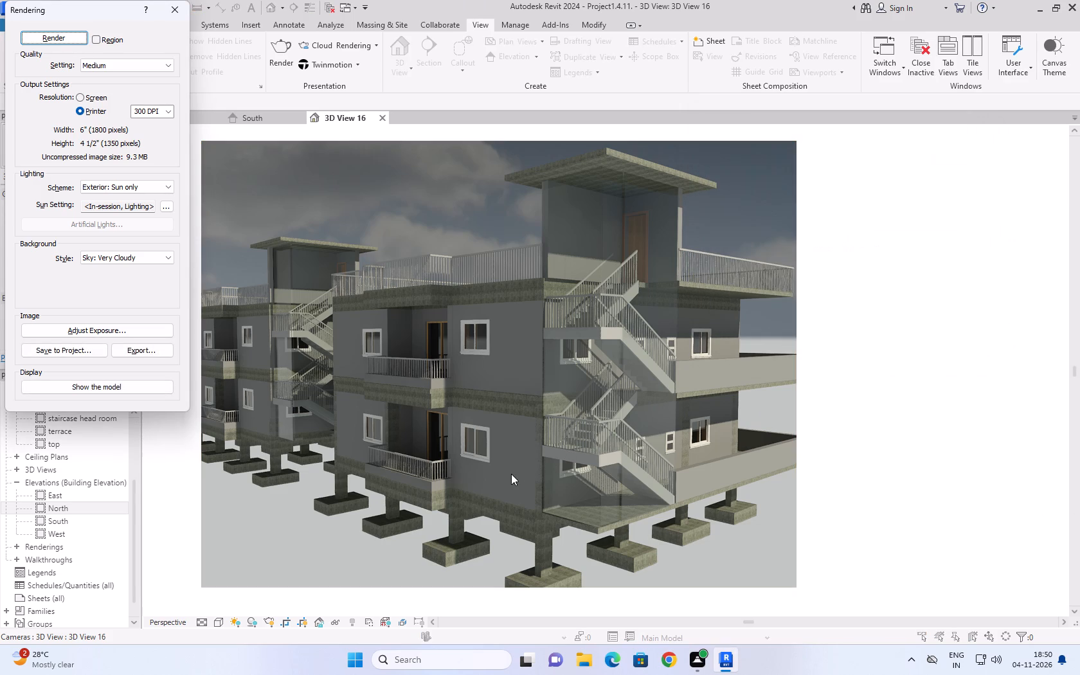
scroll(501, 469, down, 2)
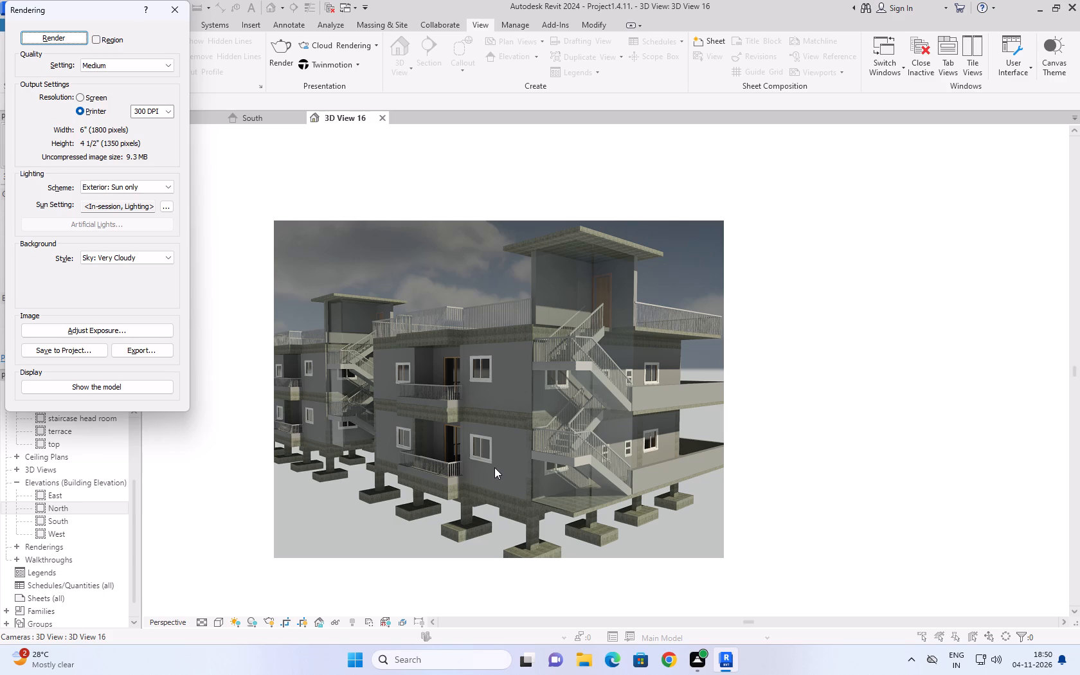
click(168, 12)
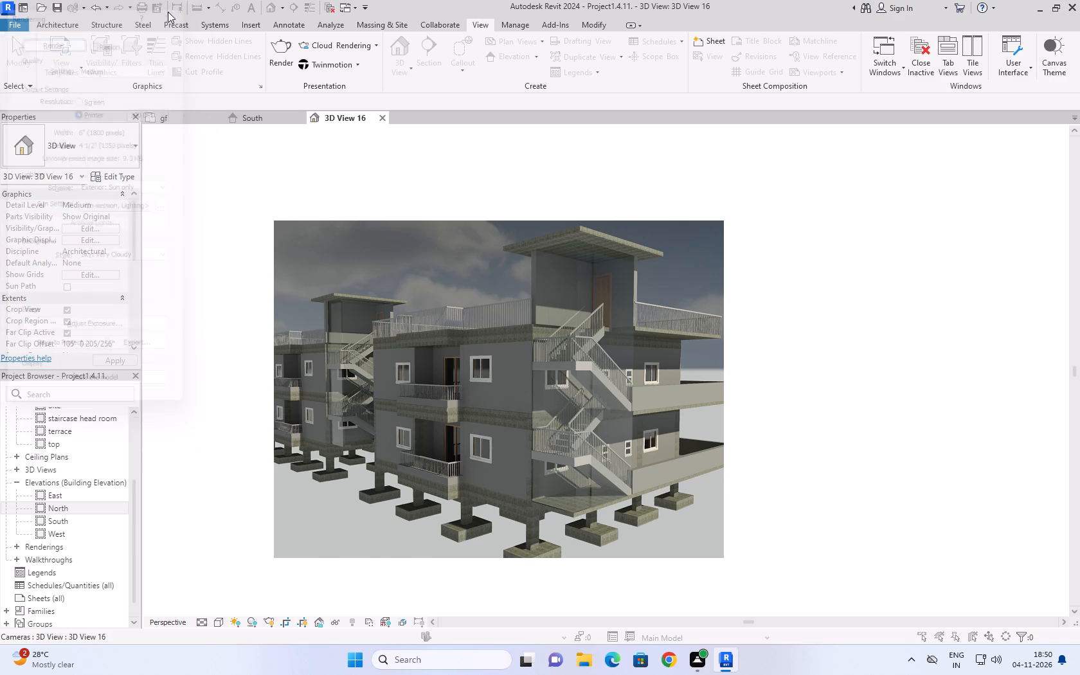
click(209, 251)
Examine the two buildings' facades, terrace railings and external staircase in the South elevation.
click(278, 122)
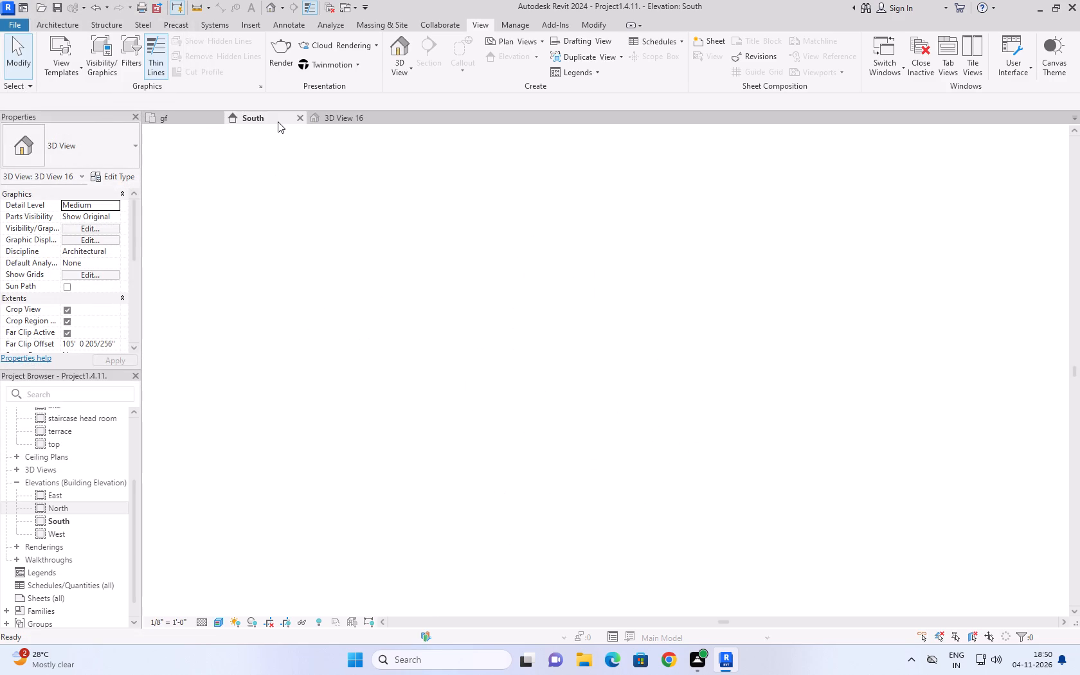
scroll(800, 481, down, 4)
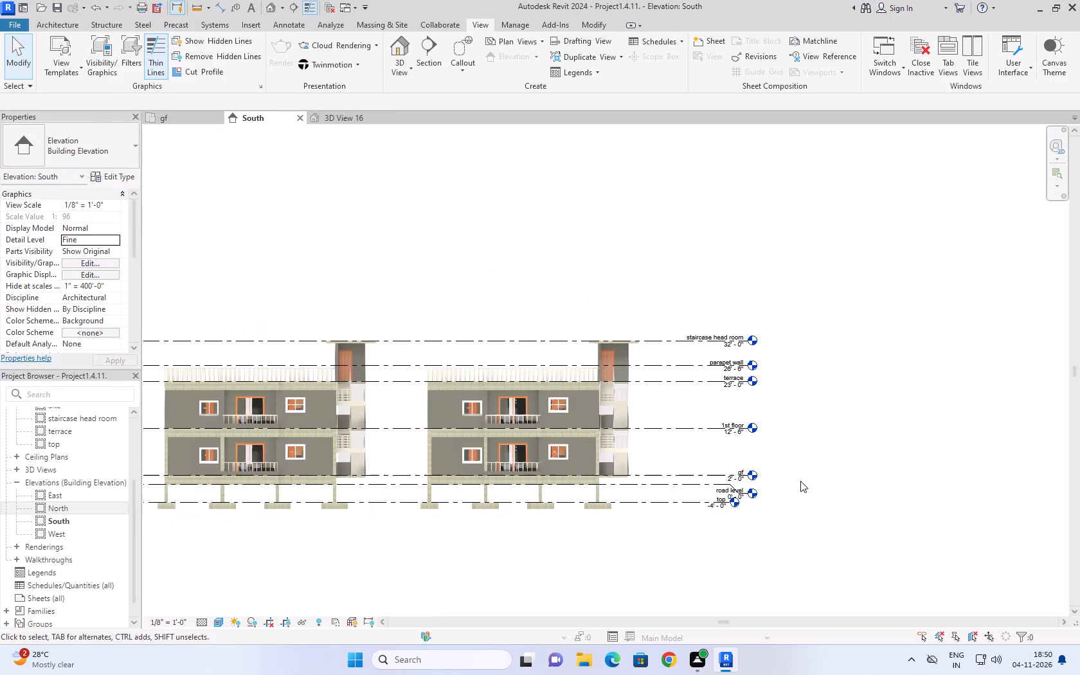
scroll(800, 481, down, 2)
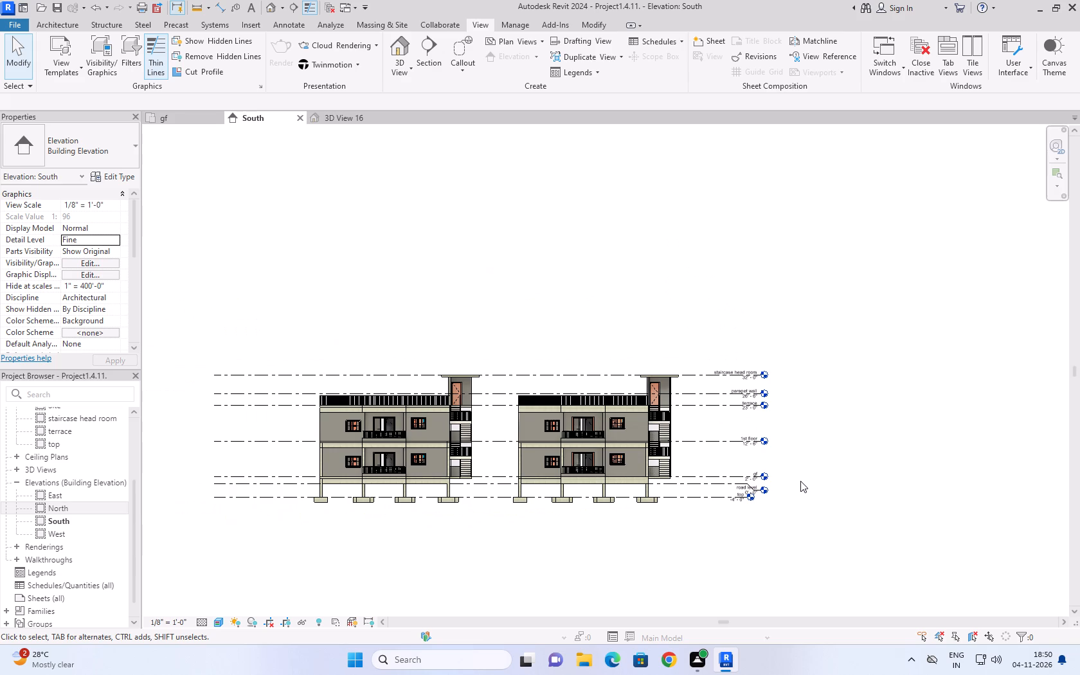
scroll(394, 546, up, 4)
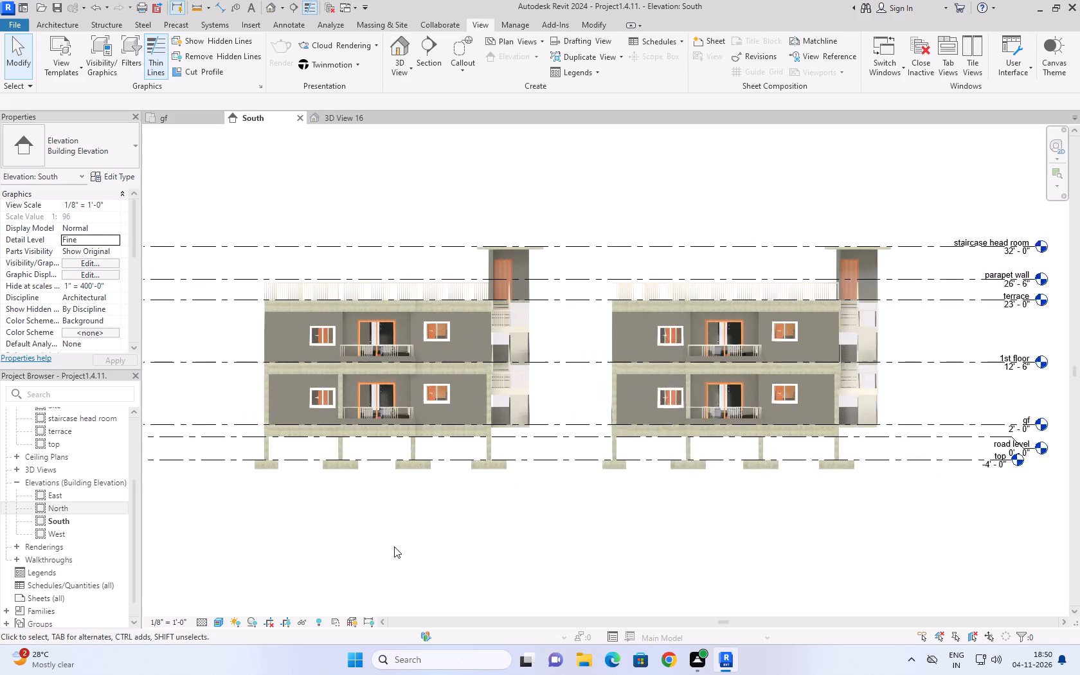
scroll(394, 546, up, 3)
middle_drag(345, 271, 395, 519)
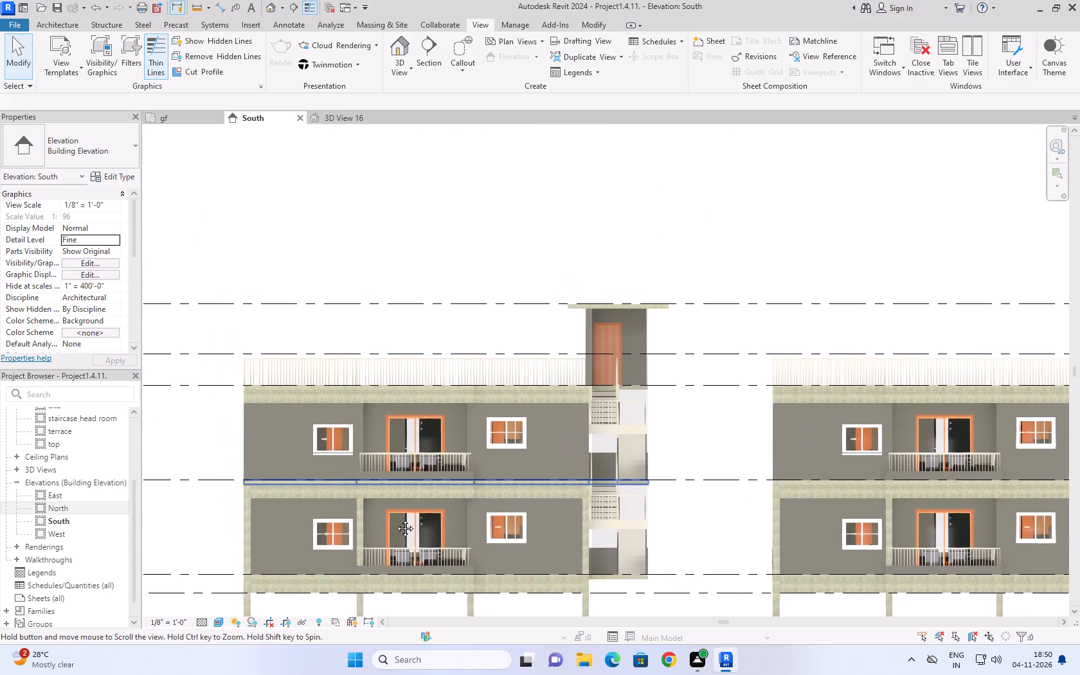
middle_drag(395, 519, 395, 526)
scroll(627, 463, up, 9)
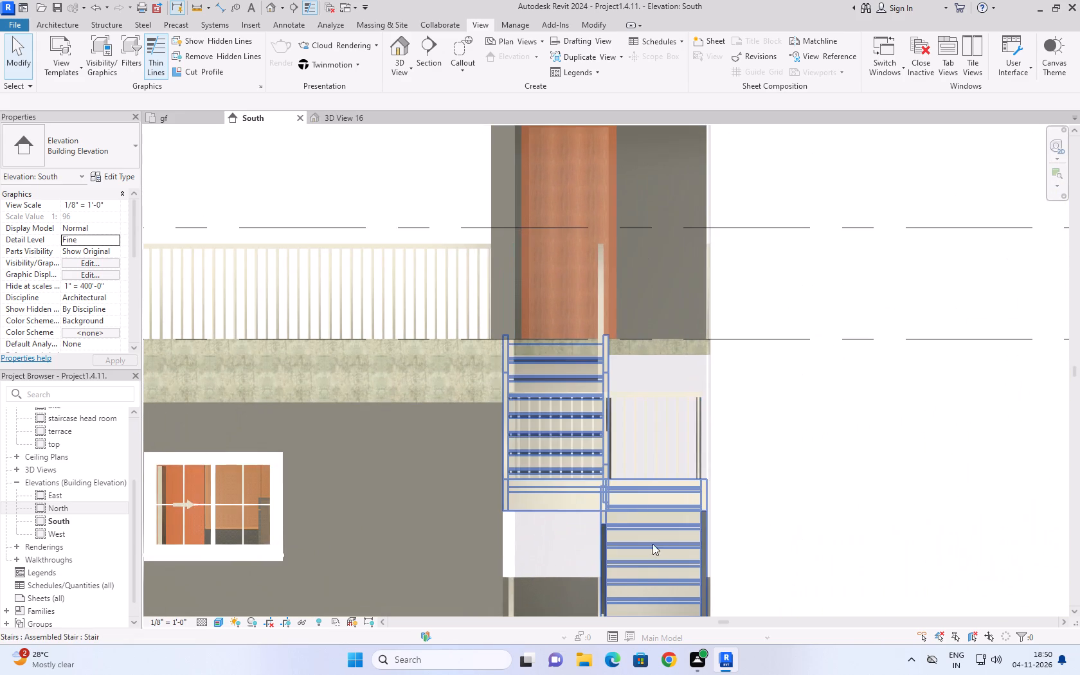
scroll(672, 544, down, 8)
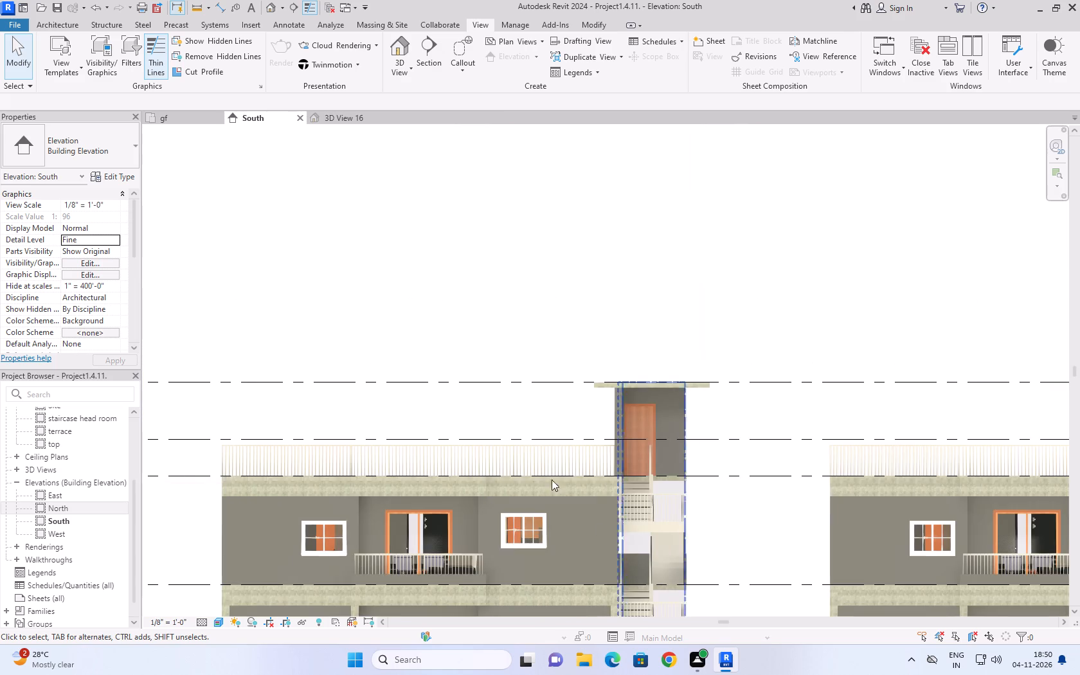
click(517, 303)
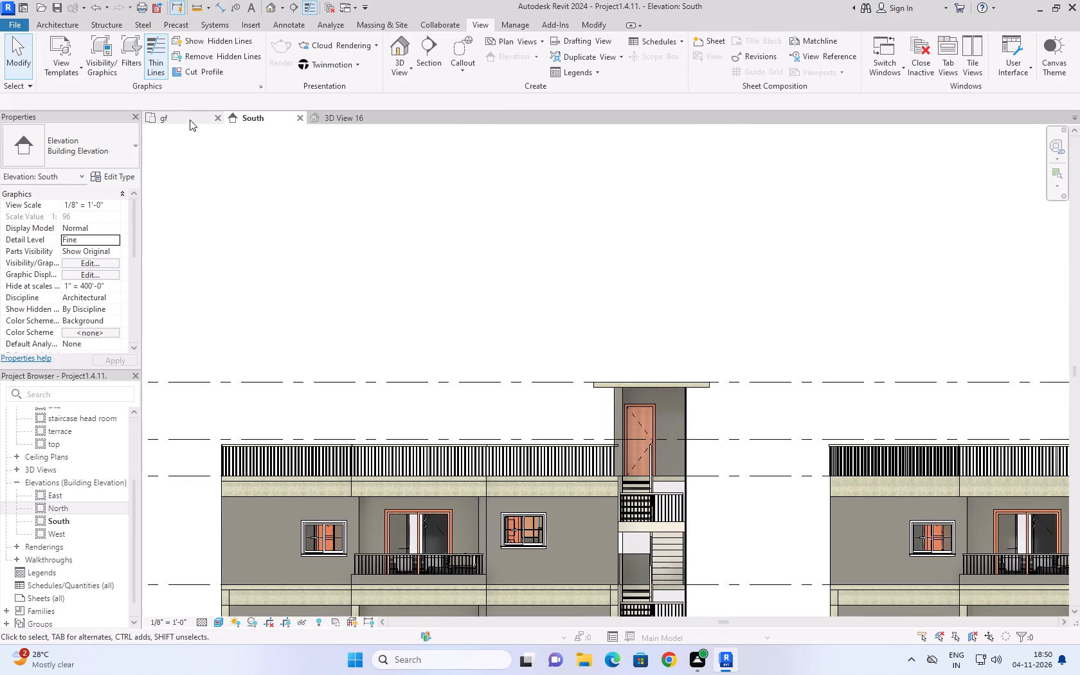
Examine the room layout of both buildings in the gf floor plan.
click(190, 120)
scroll(284, 420, down, 4)
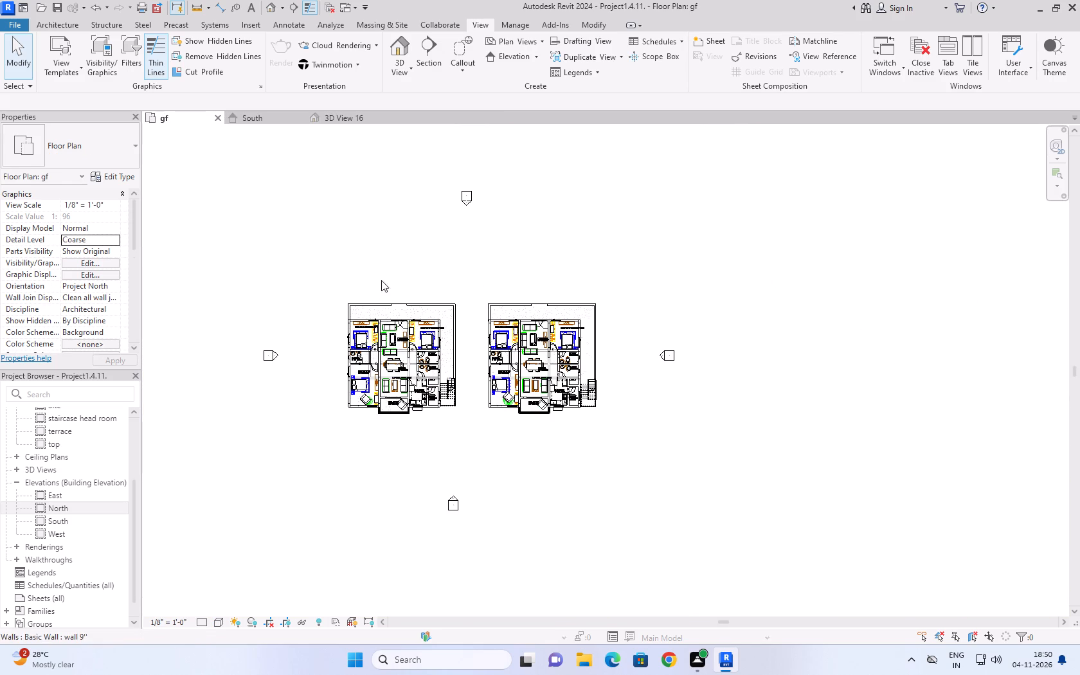
scroll(386, 263, up, 1)
middle_drag(386, 263, 375, 330)
scroll(373, 336, down, 1)
scroll(361, 365, up, 1)
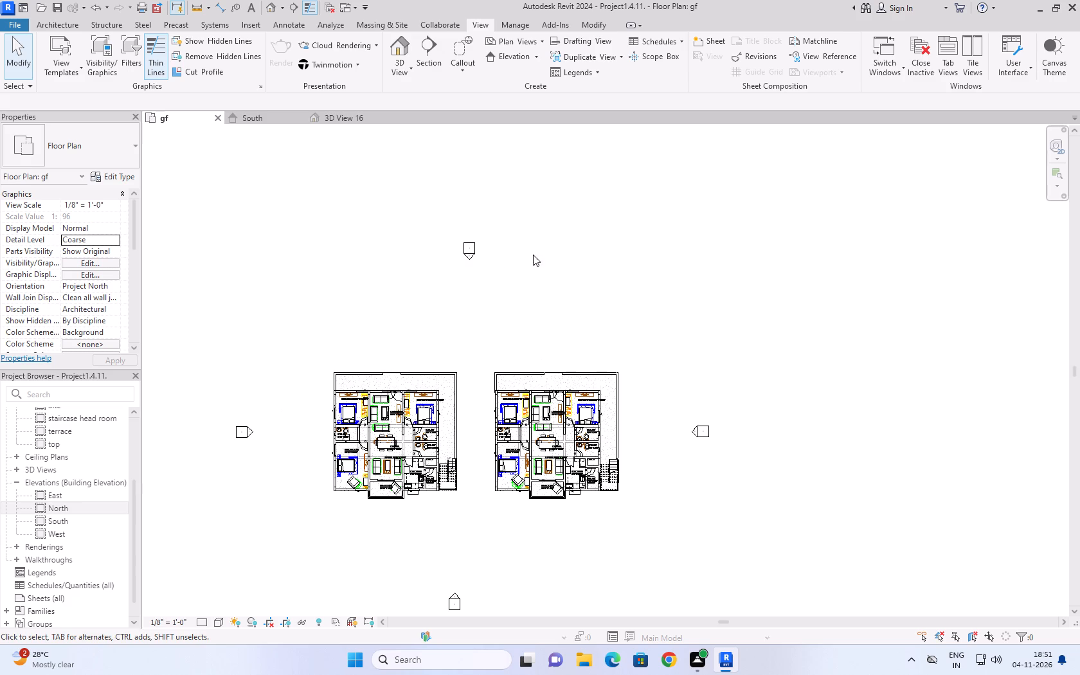
scroll(536, 468, up, 5)
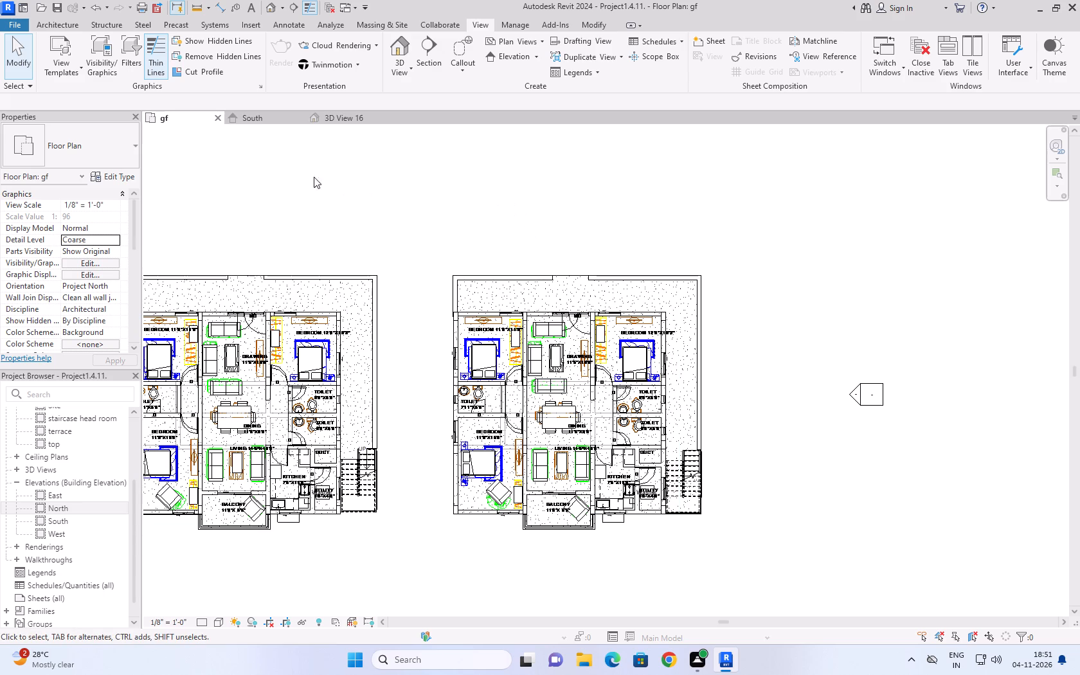
Close the 3D View 16 staircase-corner camera view.
click(341, 120)
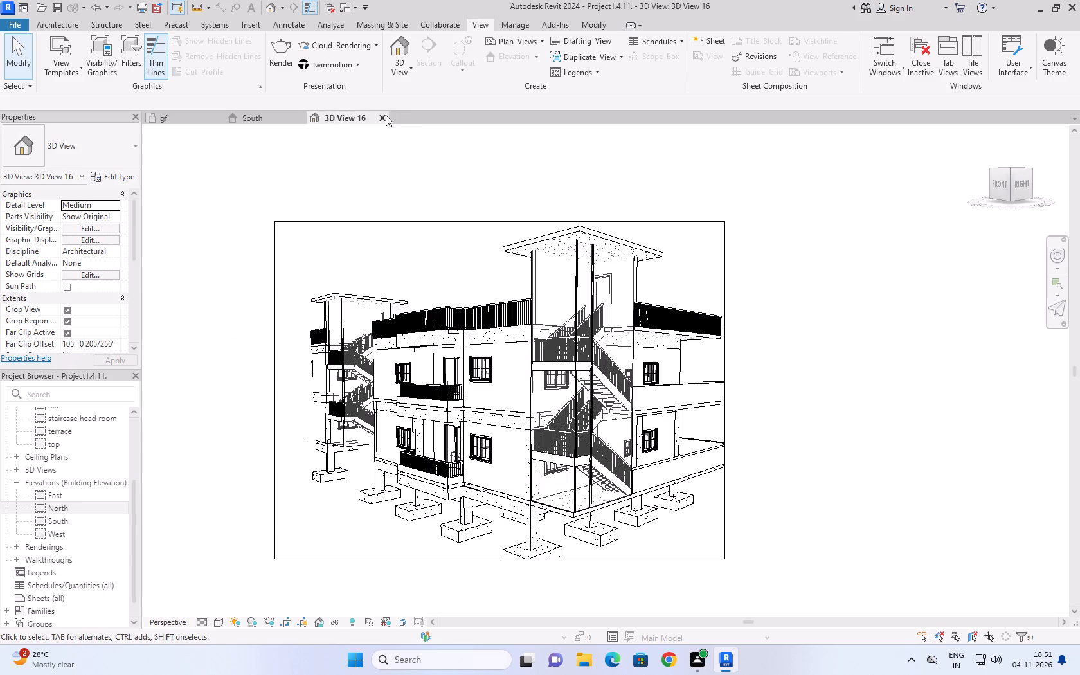
click(386, 115)
Create a camera view on the gf plan from the doorway of the right-hand building's lower-left bedroom, aimed at its armchair corner.
click(399, 75)
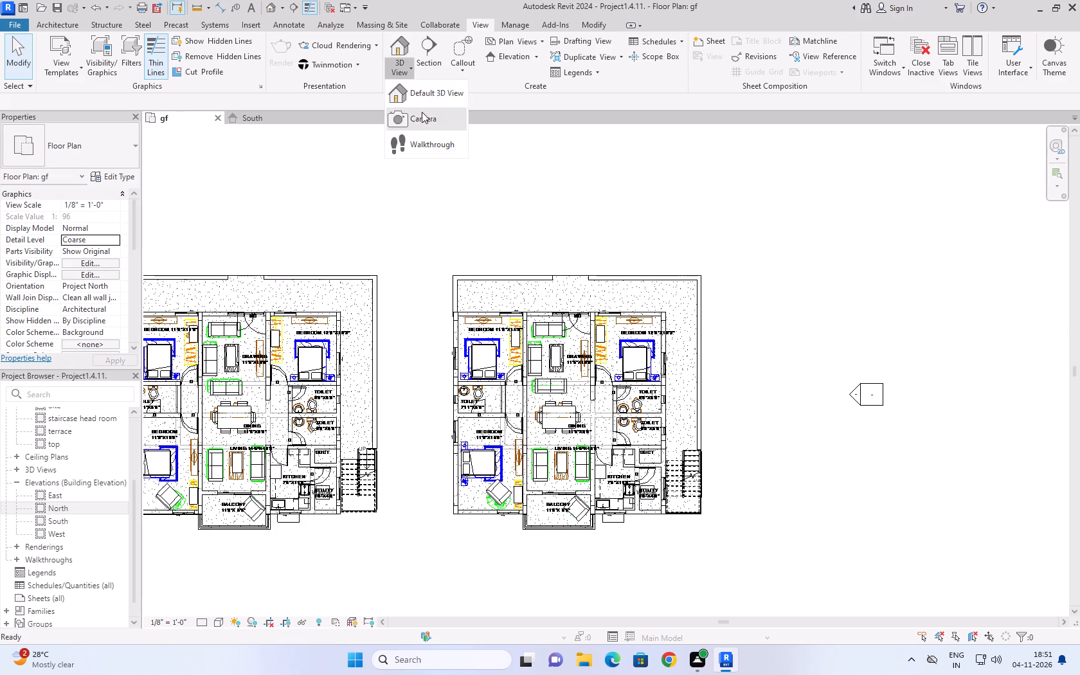
click(423, 115)
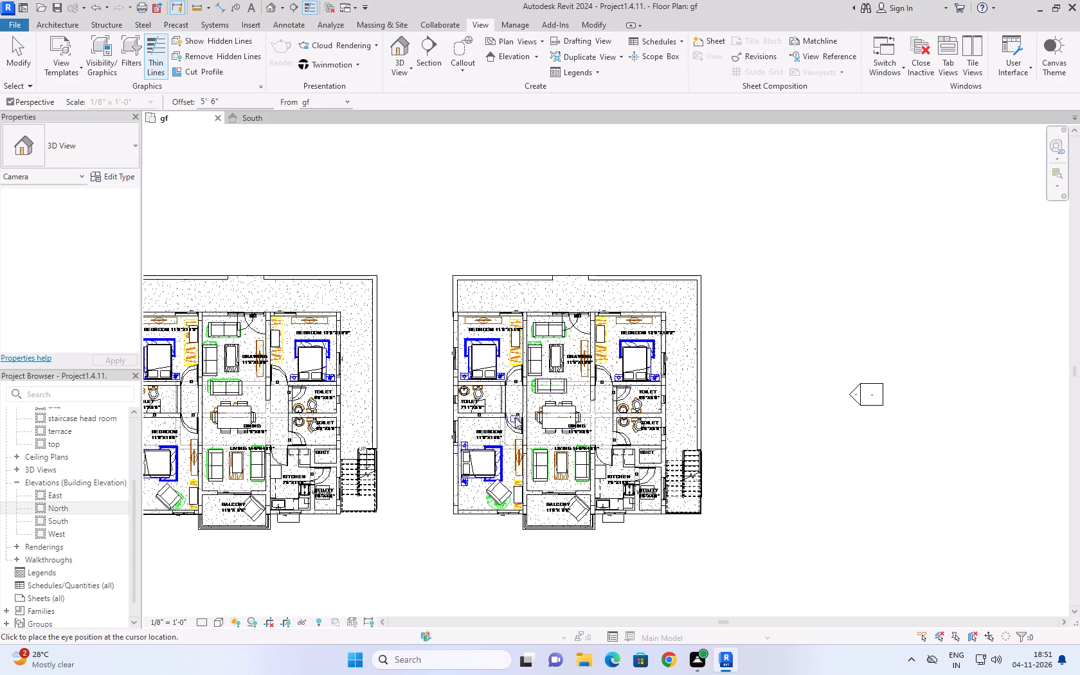
click(515, 417)
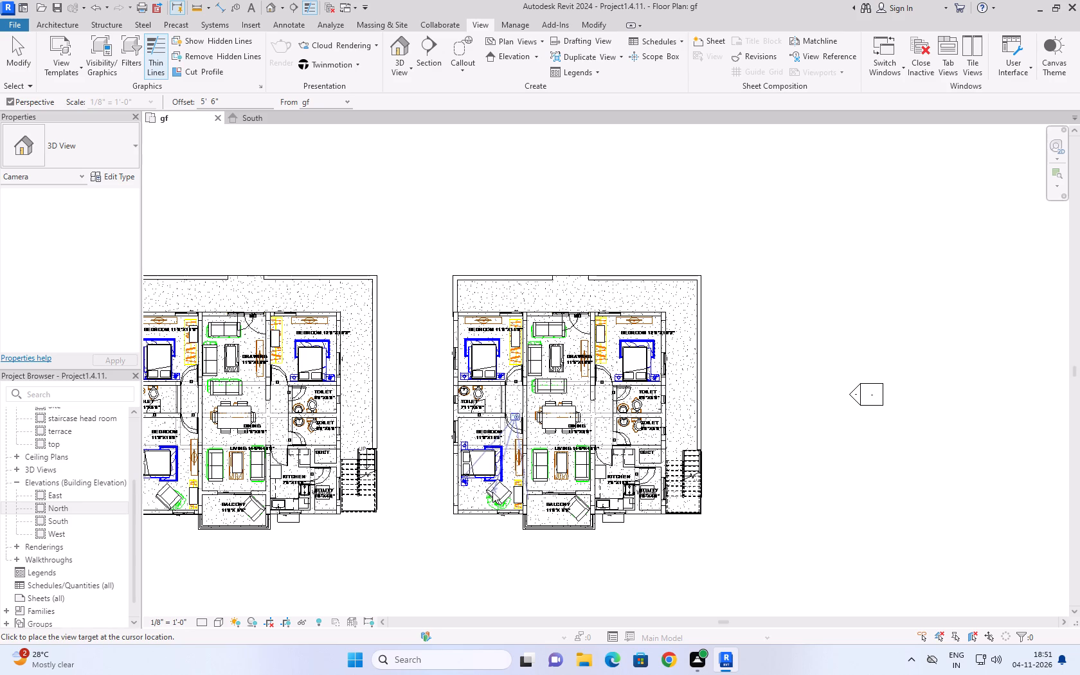
click(474, 512)
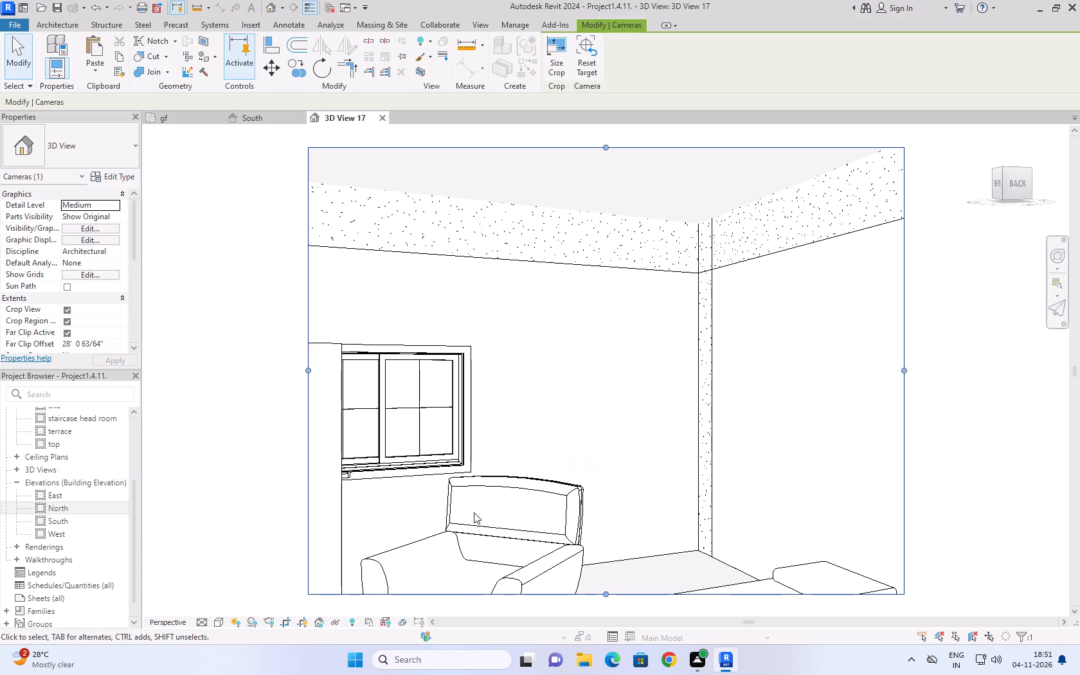
Turn the bedroom camera downward and enlarge its crop region to frame the armchair, window, wall-mounted TV and bed.
scroll(547, 406, down, 1)
right_drag(577, 371, 557, 458)
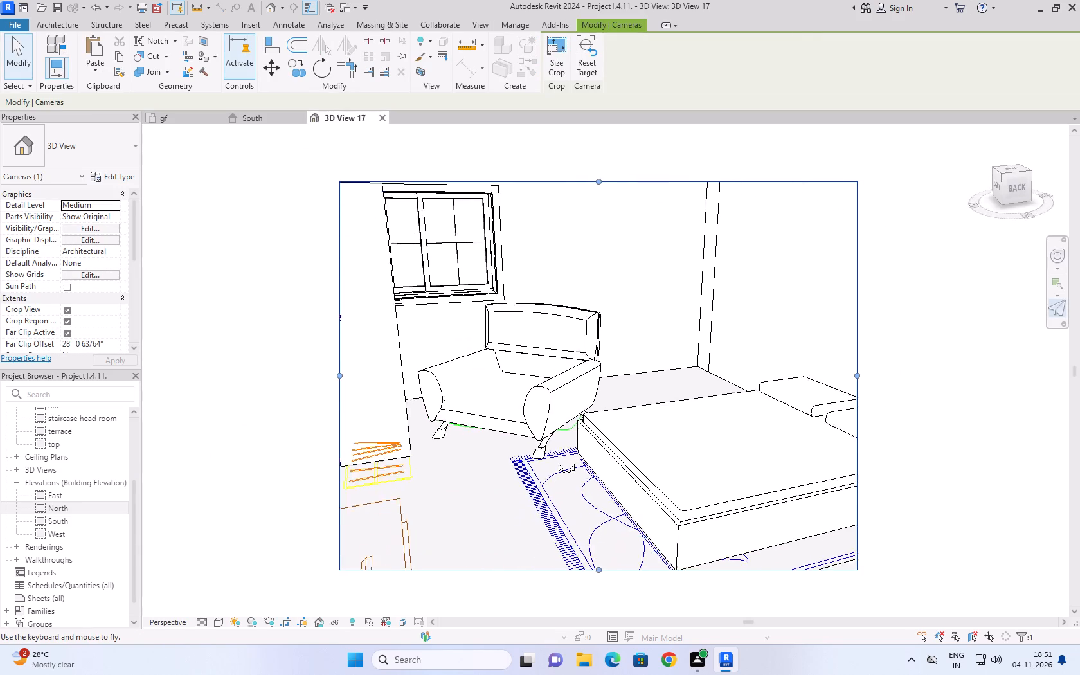
right_drag(557, 458, 476, 424)
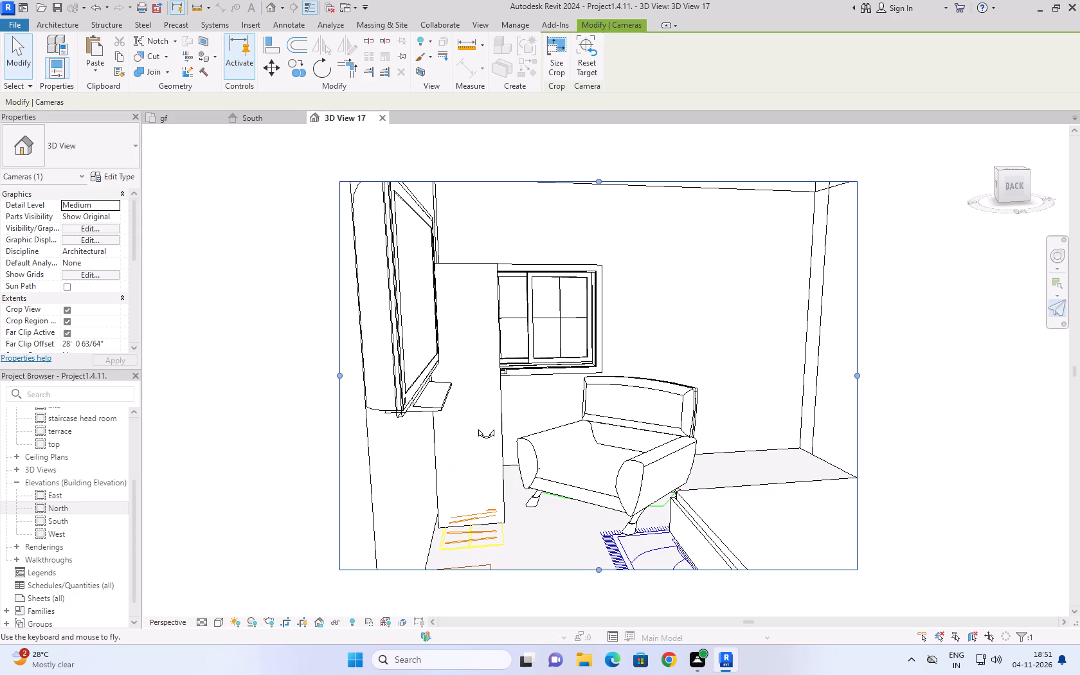
right_drag(476, 424, 467, 420)
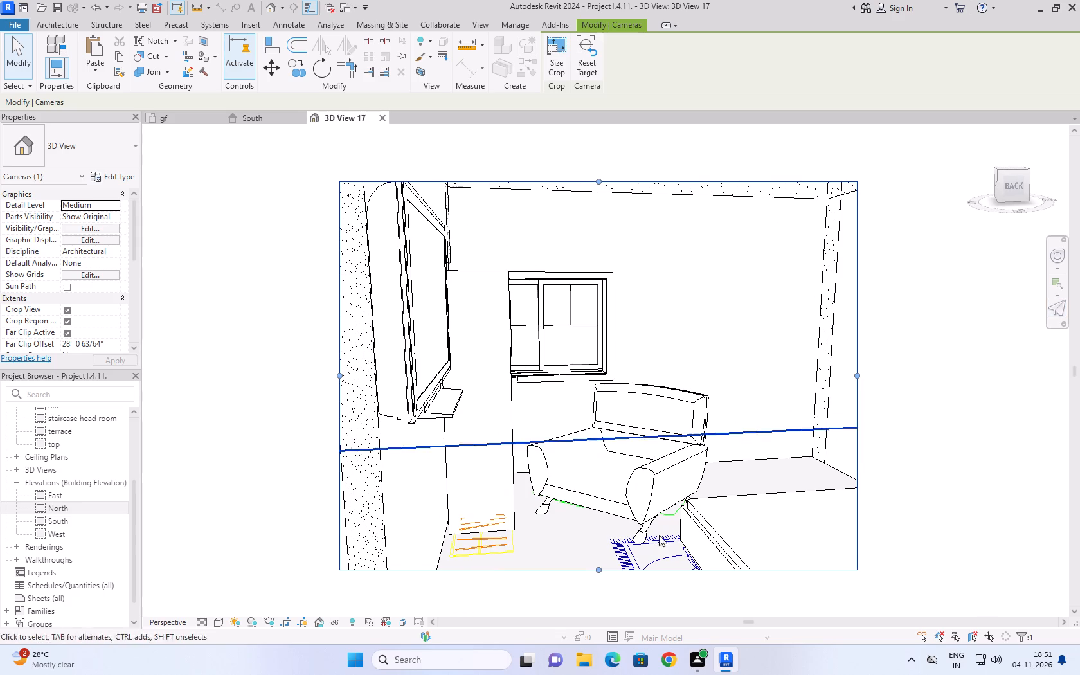
drag(597, 572, 596, 614)
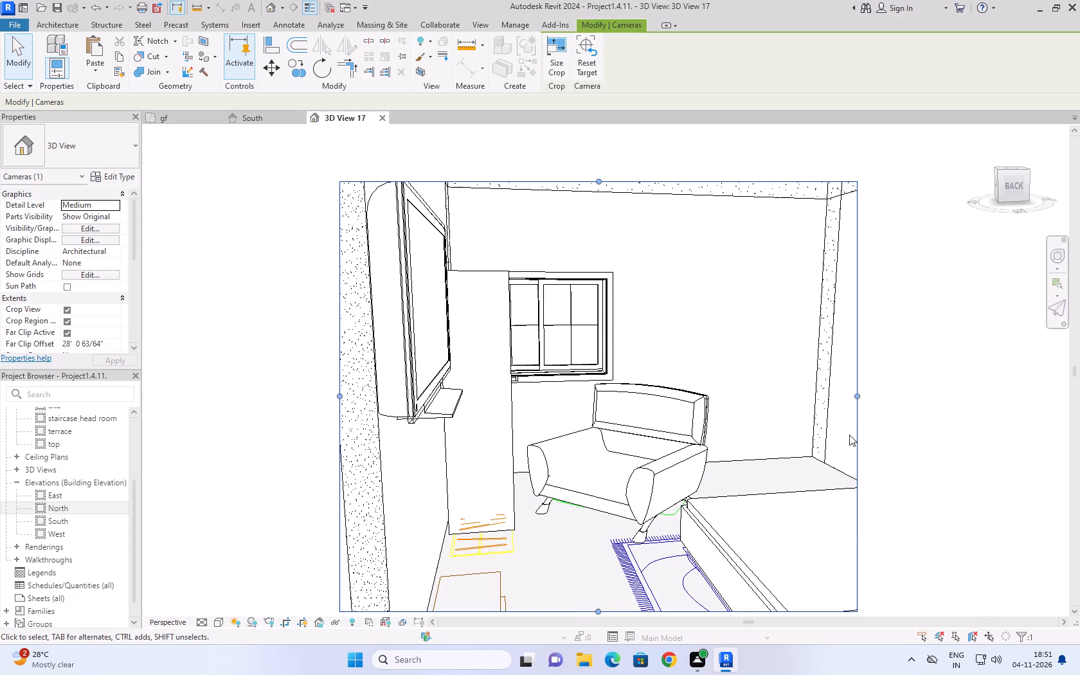
drag(858, 397, 939, 390)
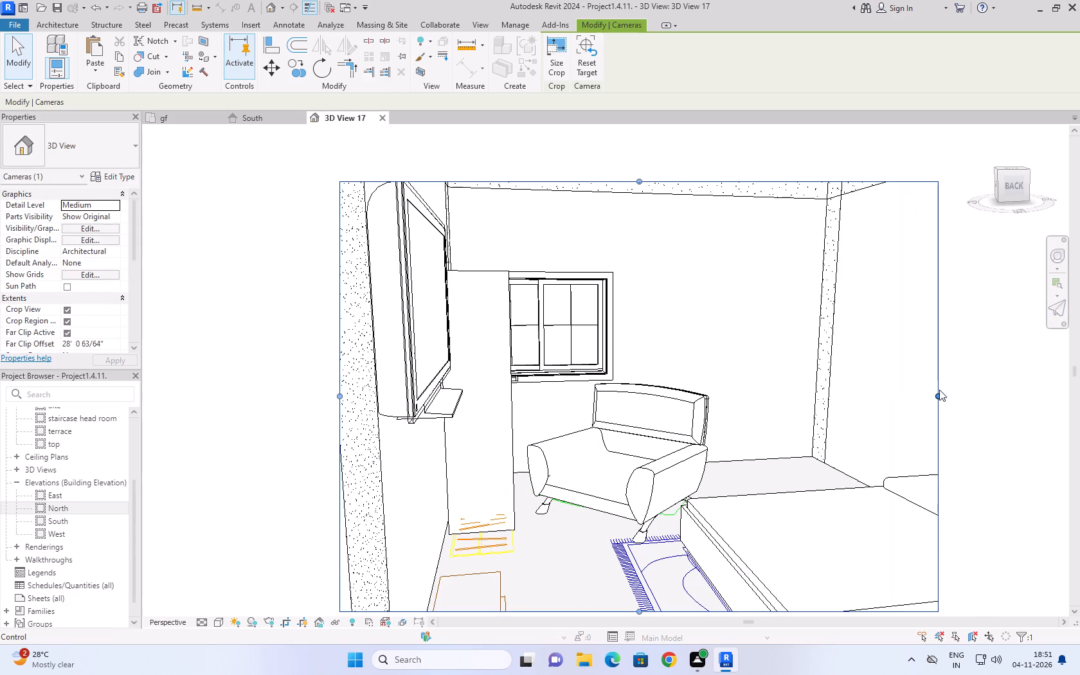
right_drag(839, 369, 877, 353)
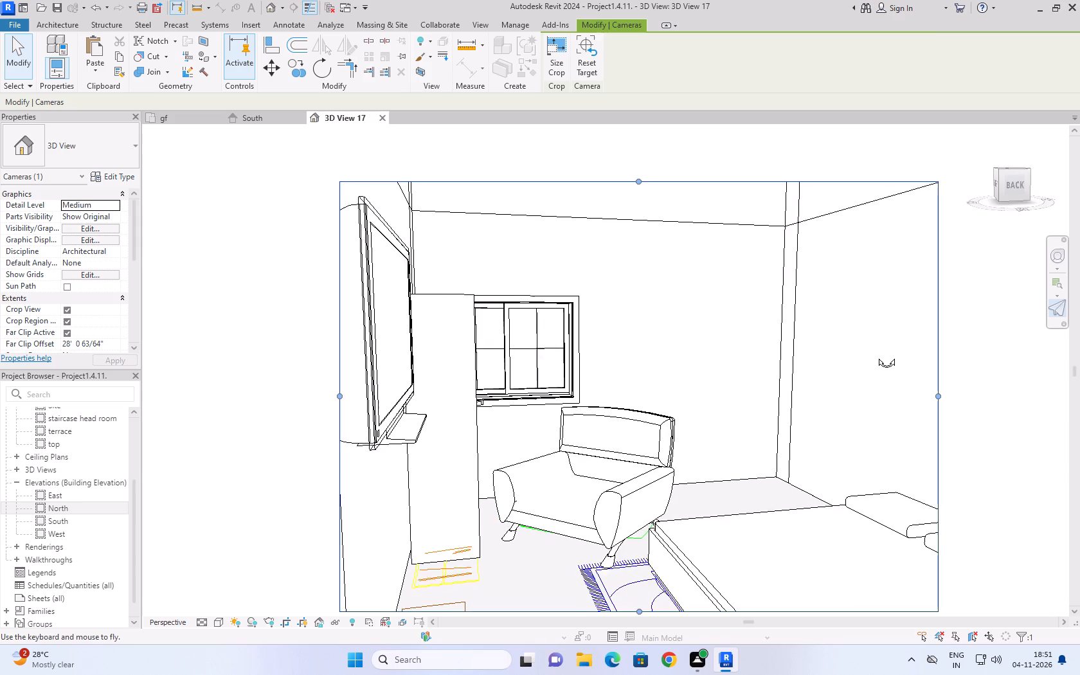
right_drag(877, 353, 844, 405)
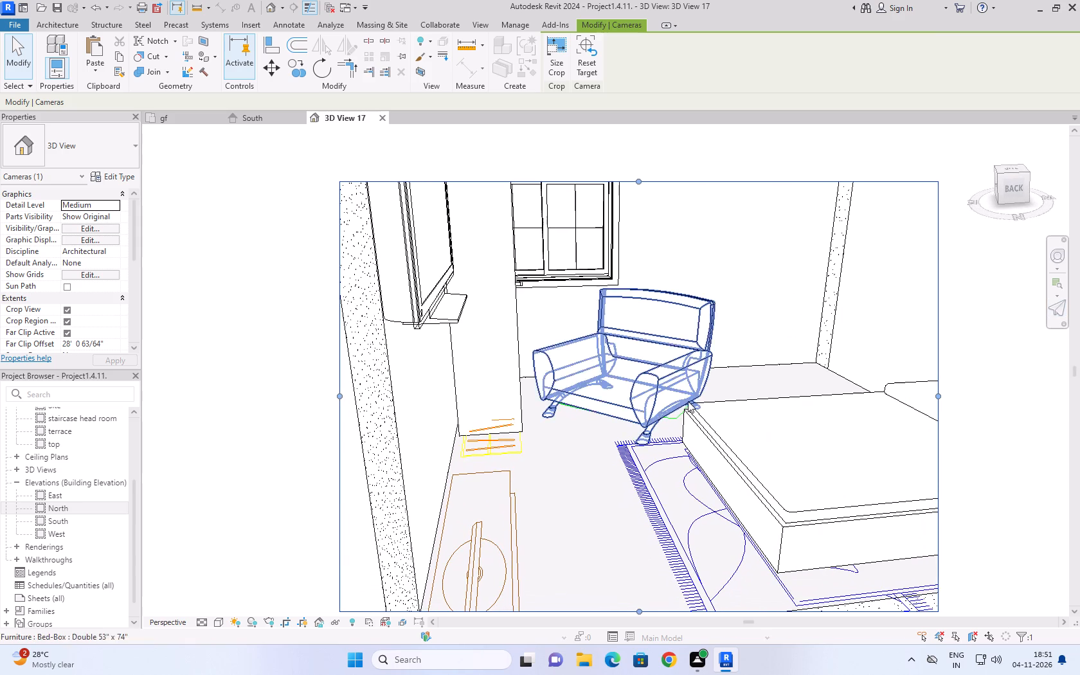
drag(638, 179, 636, 136)
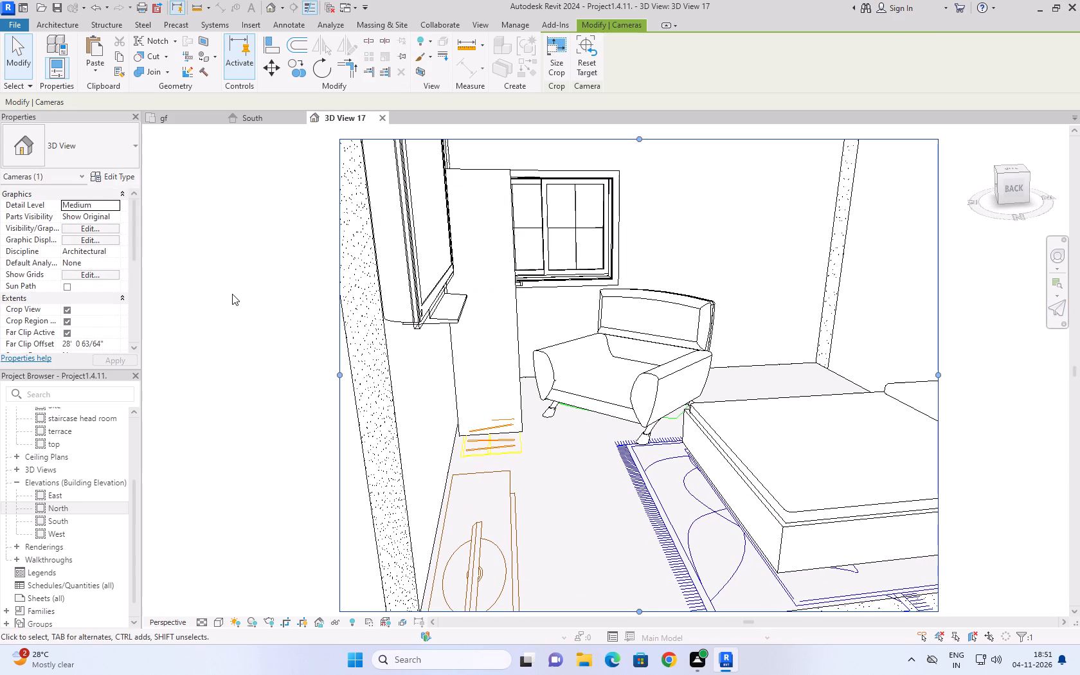
Render the 3D View 17 bedroom camera at Medium quality and 300 DPI printer resolution with the Interior: Sun only lighting scheme.
text(RR)
click(96, 188)
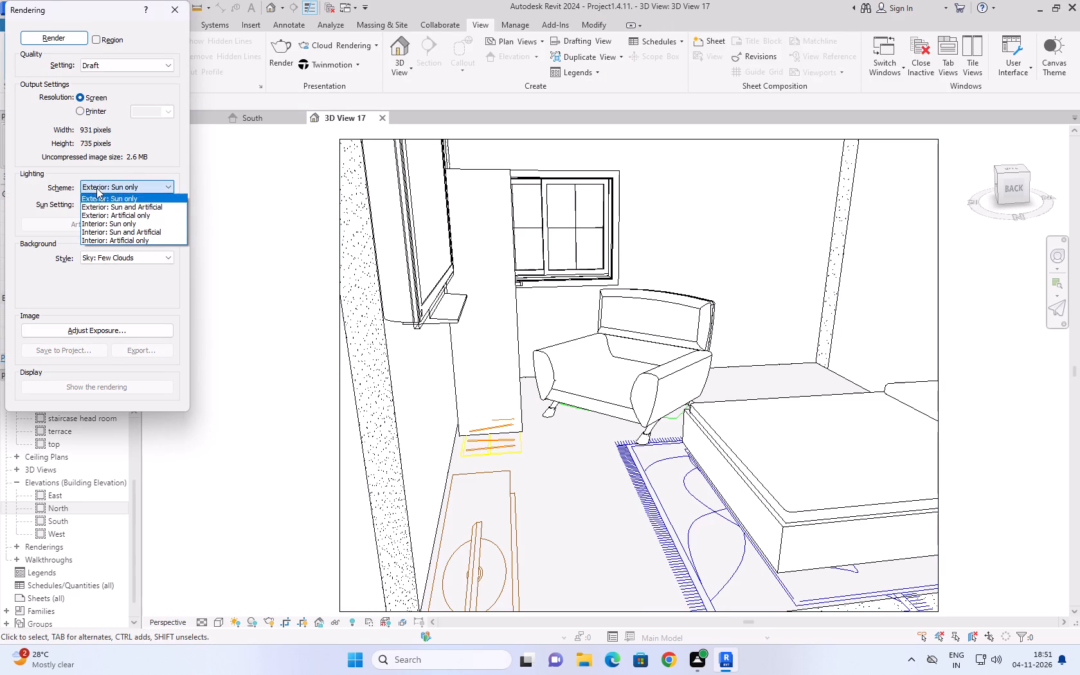
click(114, 221)
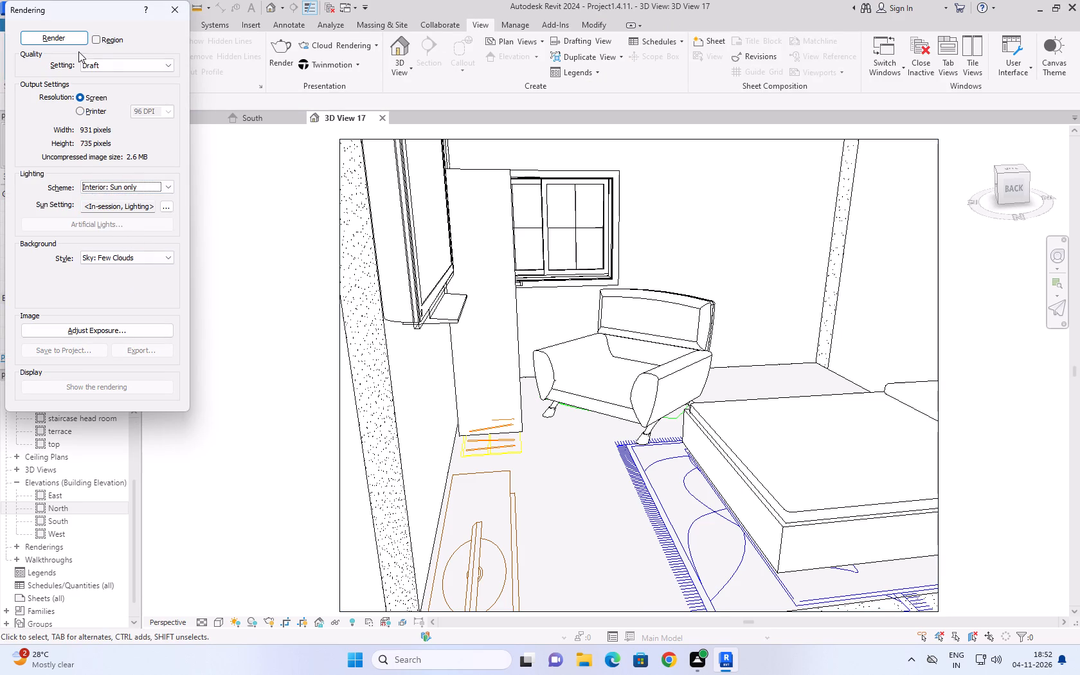
click(107, 66)
click(107, 84)
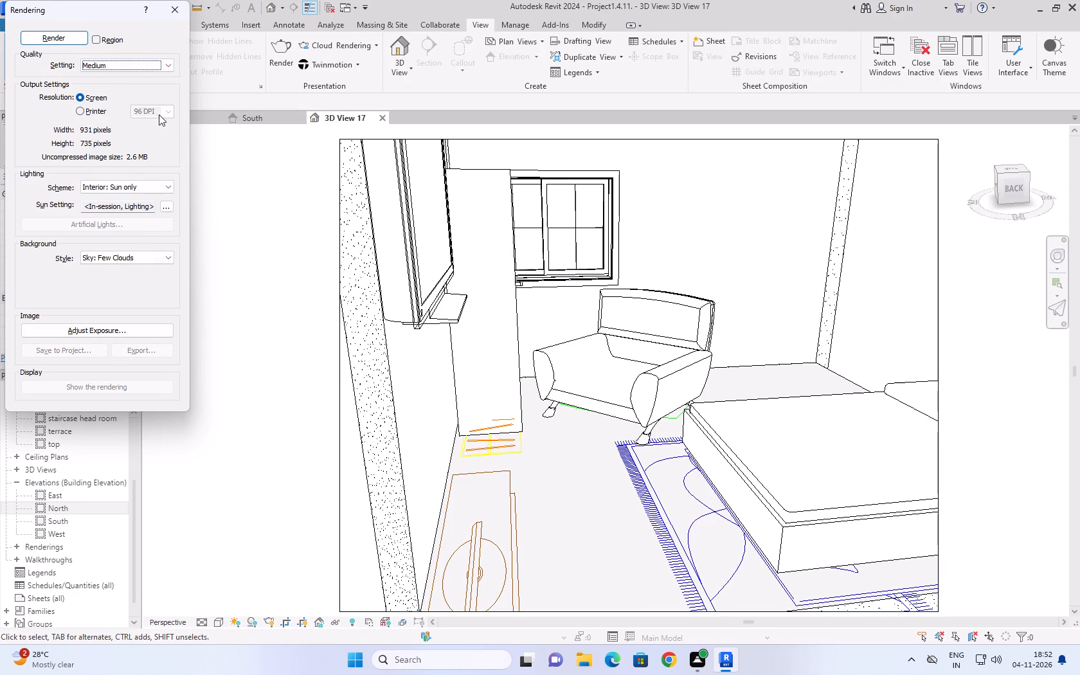
click(96, 114)
click(163, 111)
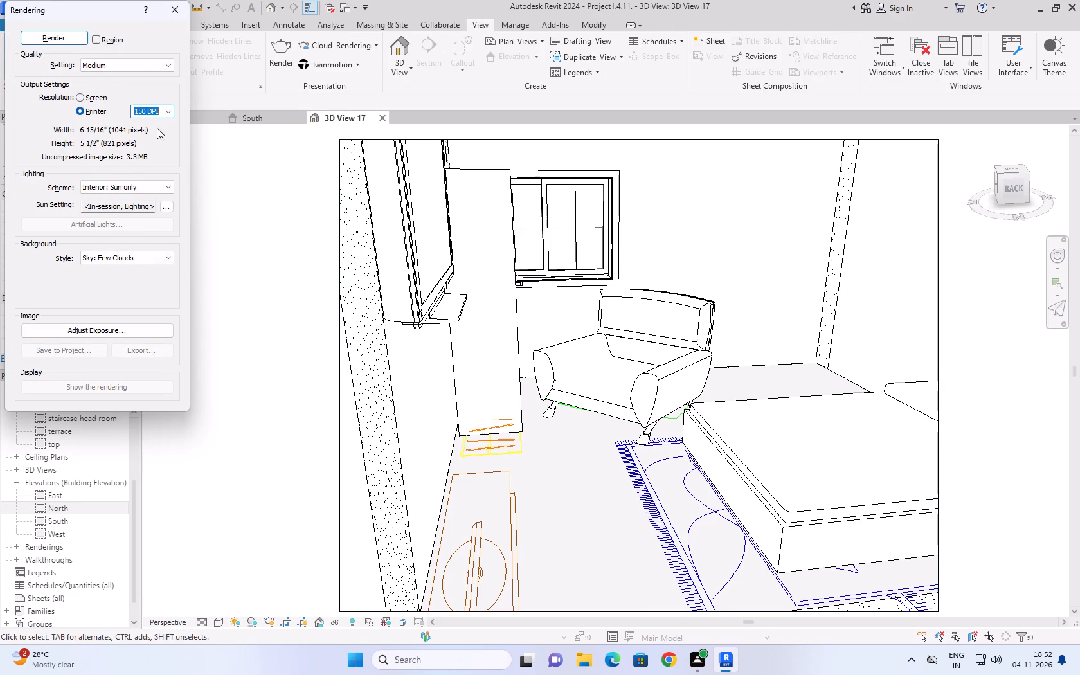
click(166, 113)
click(159, 134)
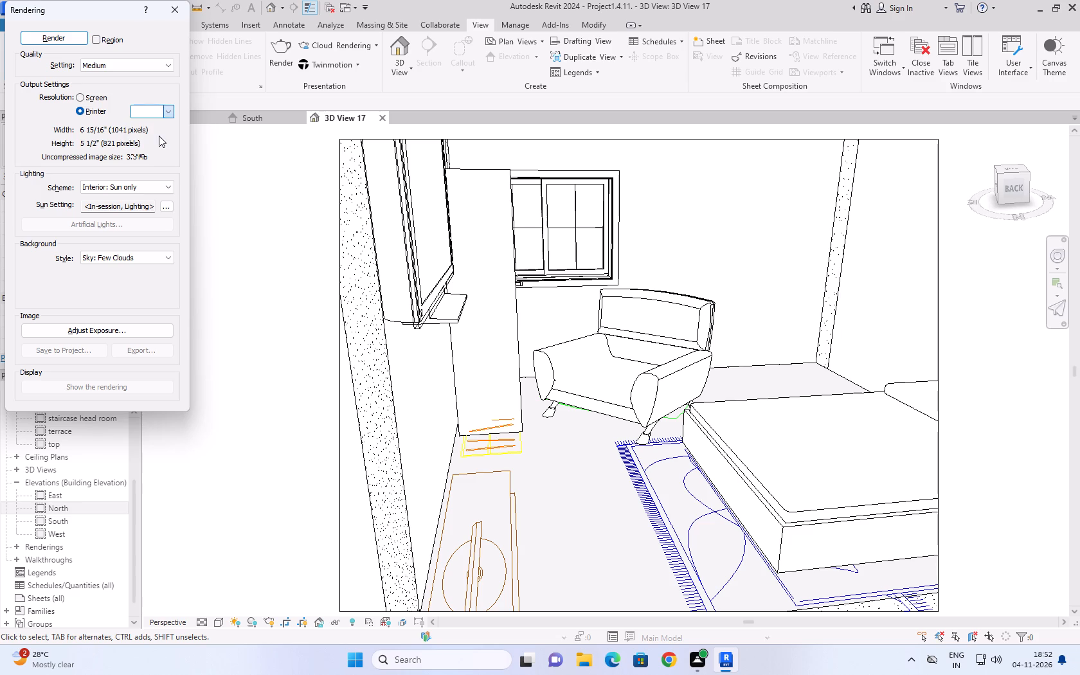
click(36, 41)
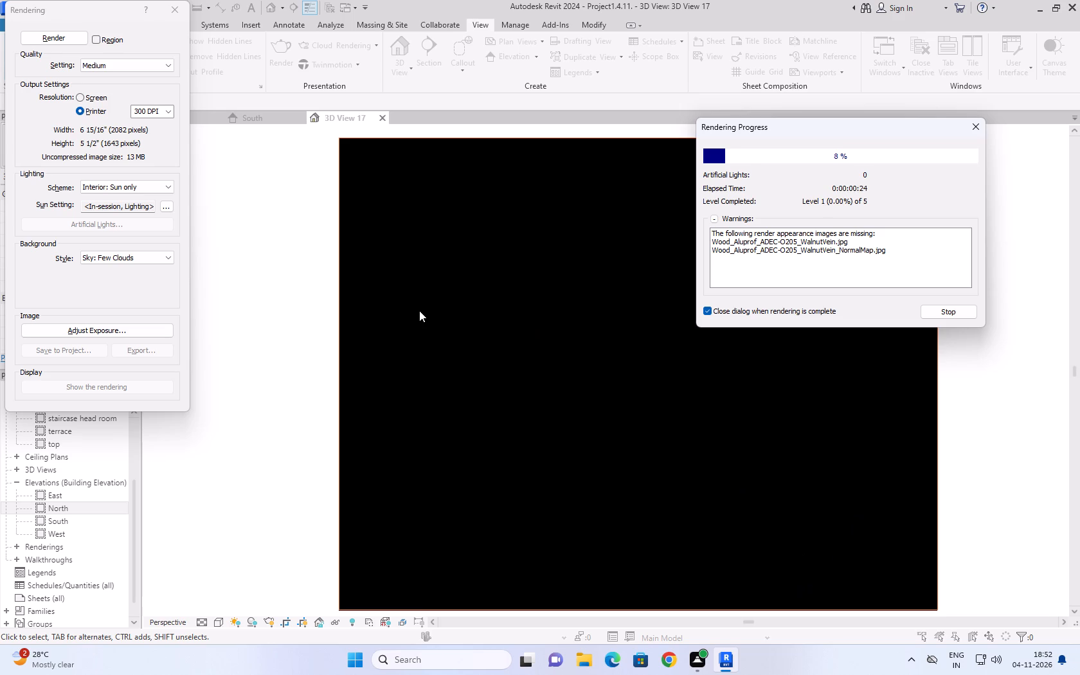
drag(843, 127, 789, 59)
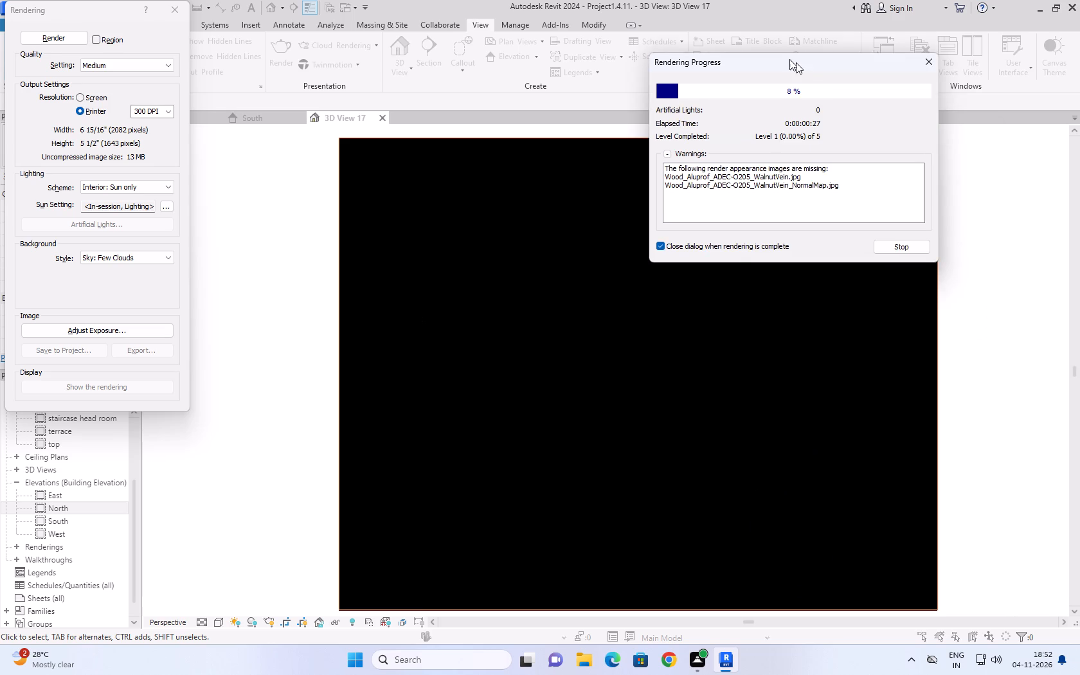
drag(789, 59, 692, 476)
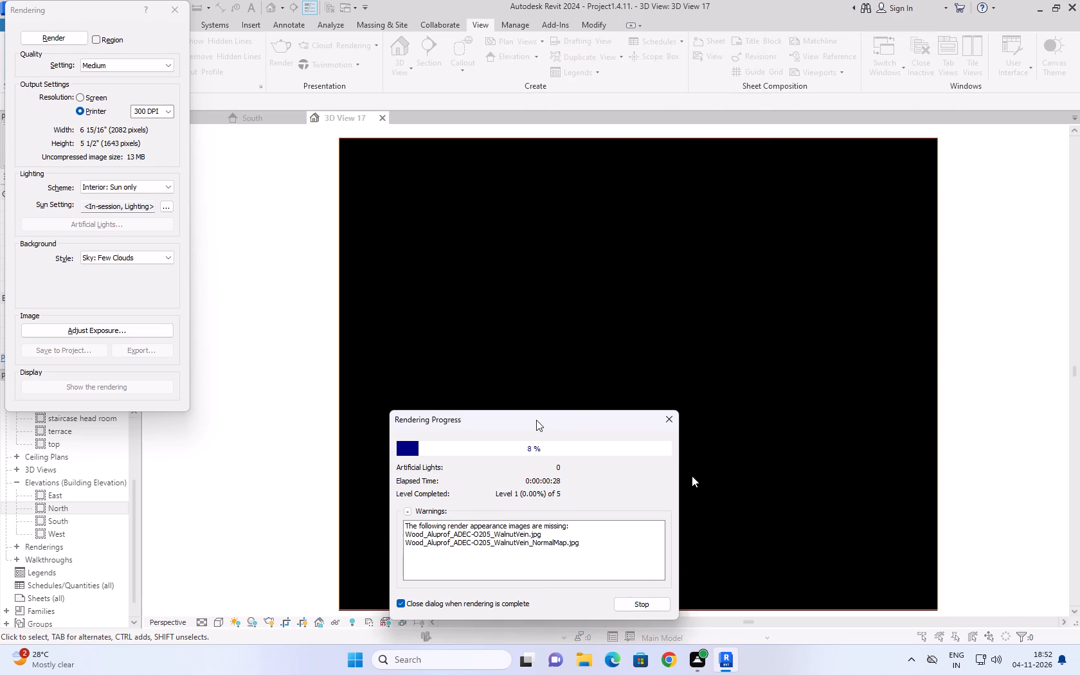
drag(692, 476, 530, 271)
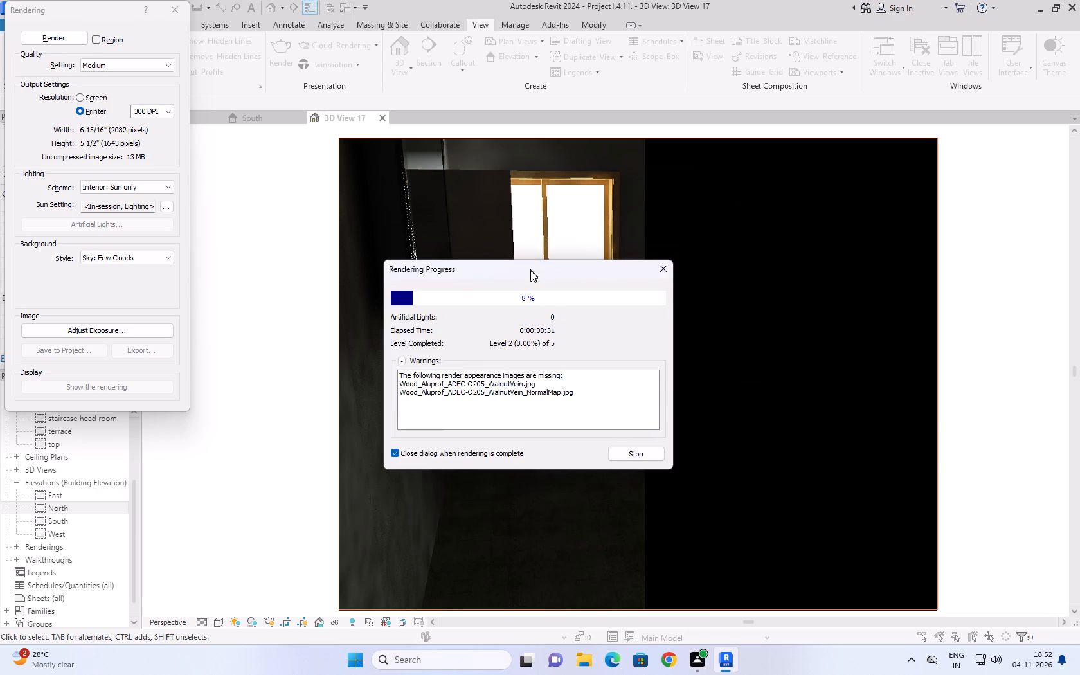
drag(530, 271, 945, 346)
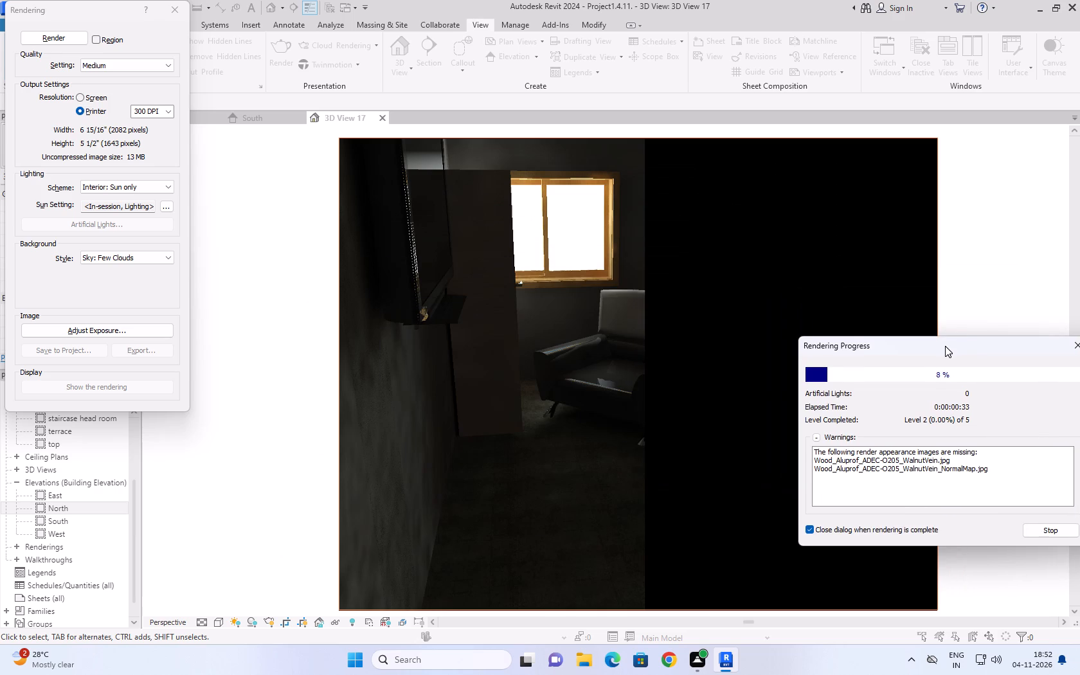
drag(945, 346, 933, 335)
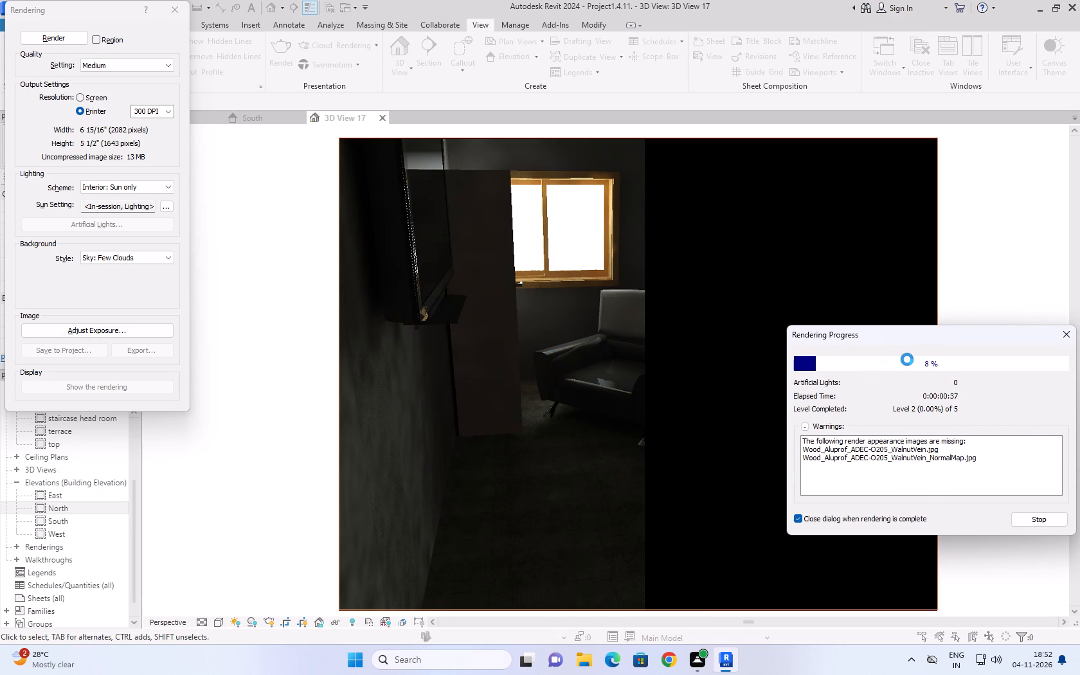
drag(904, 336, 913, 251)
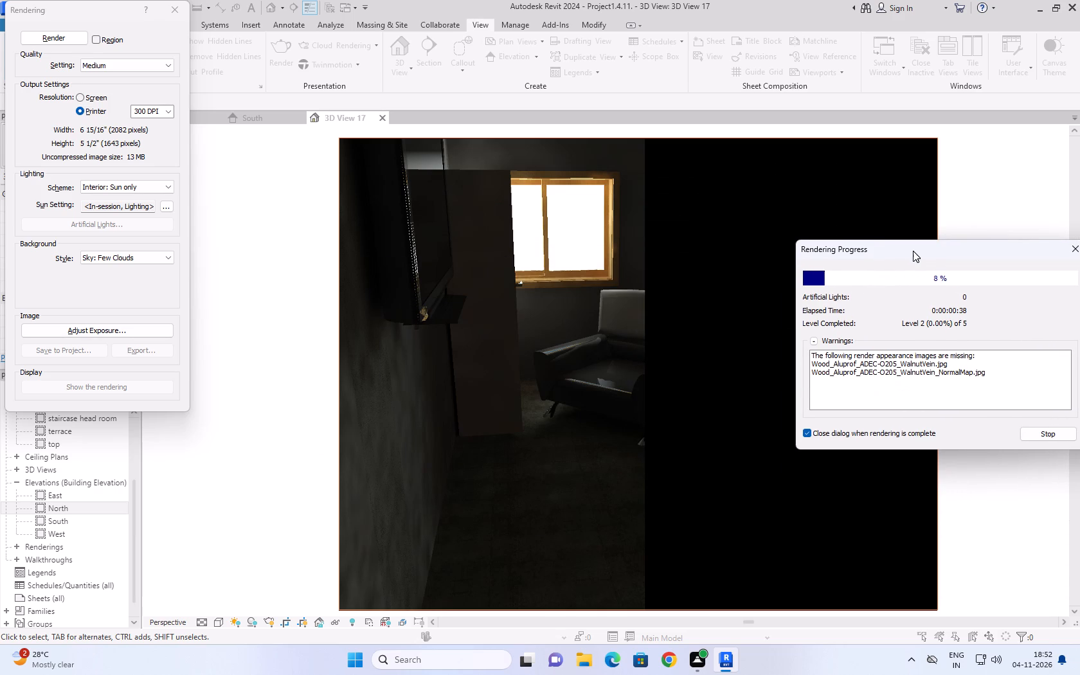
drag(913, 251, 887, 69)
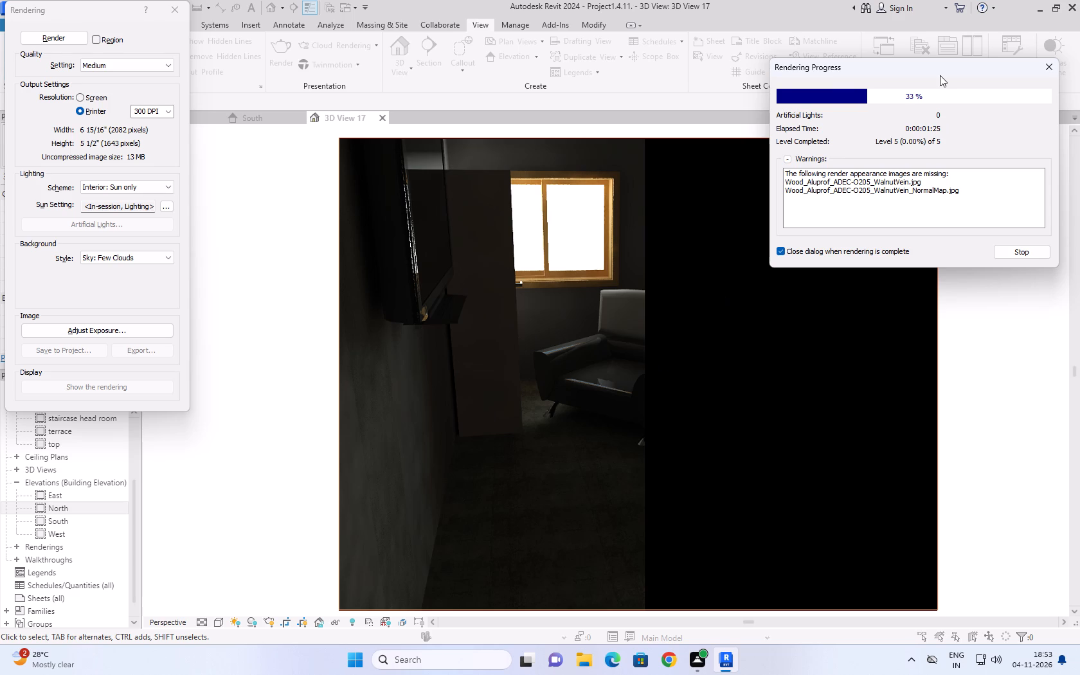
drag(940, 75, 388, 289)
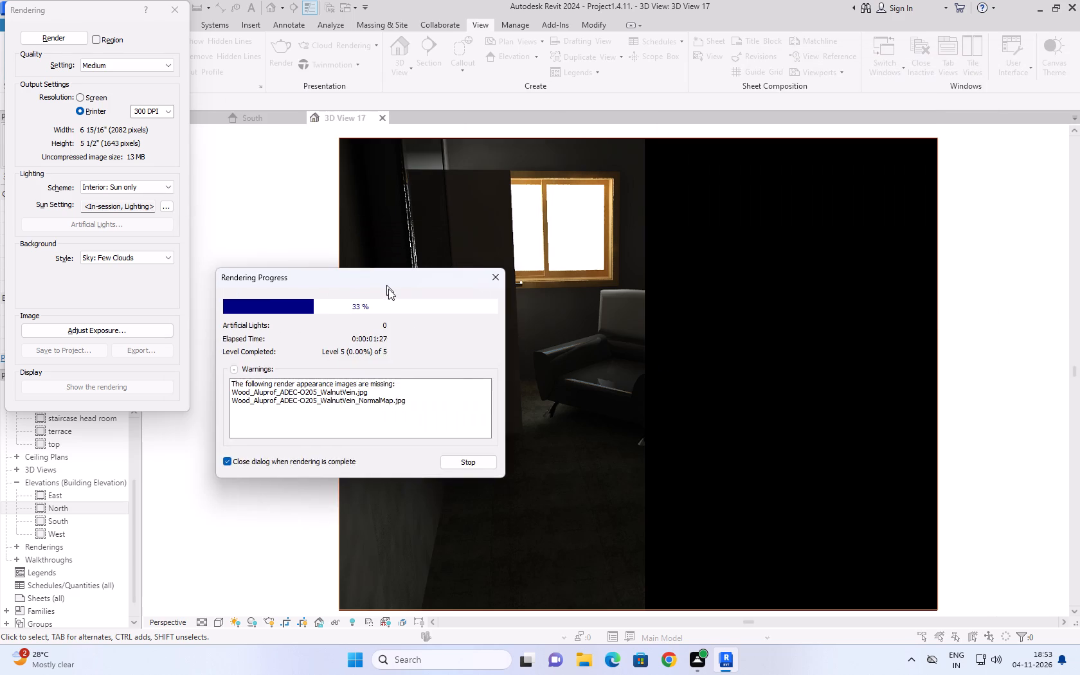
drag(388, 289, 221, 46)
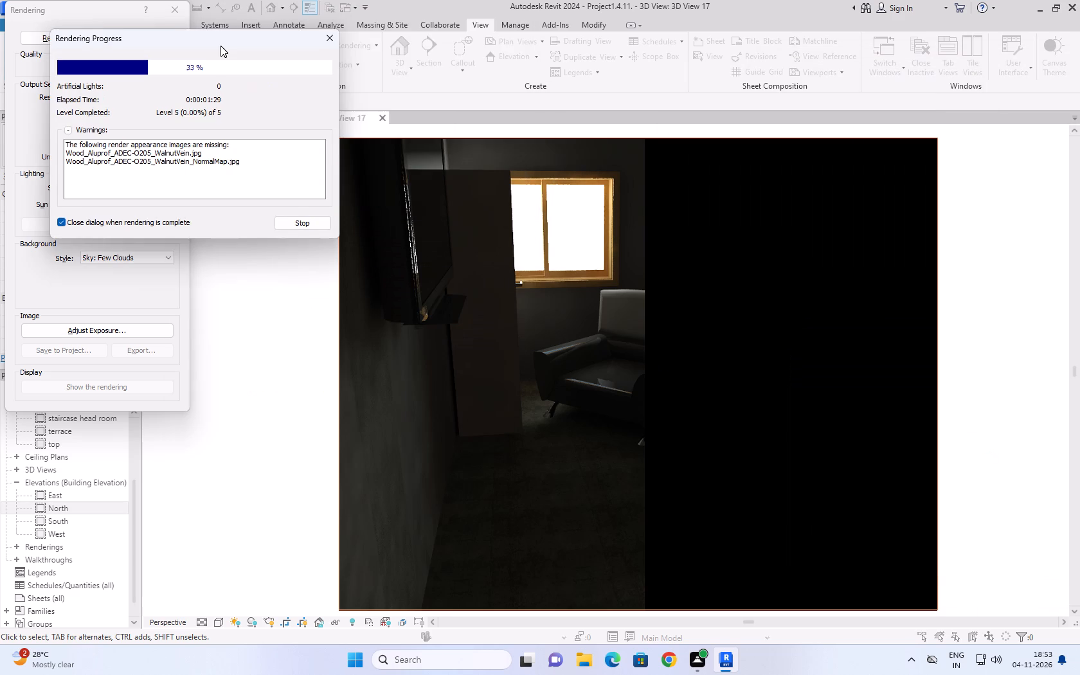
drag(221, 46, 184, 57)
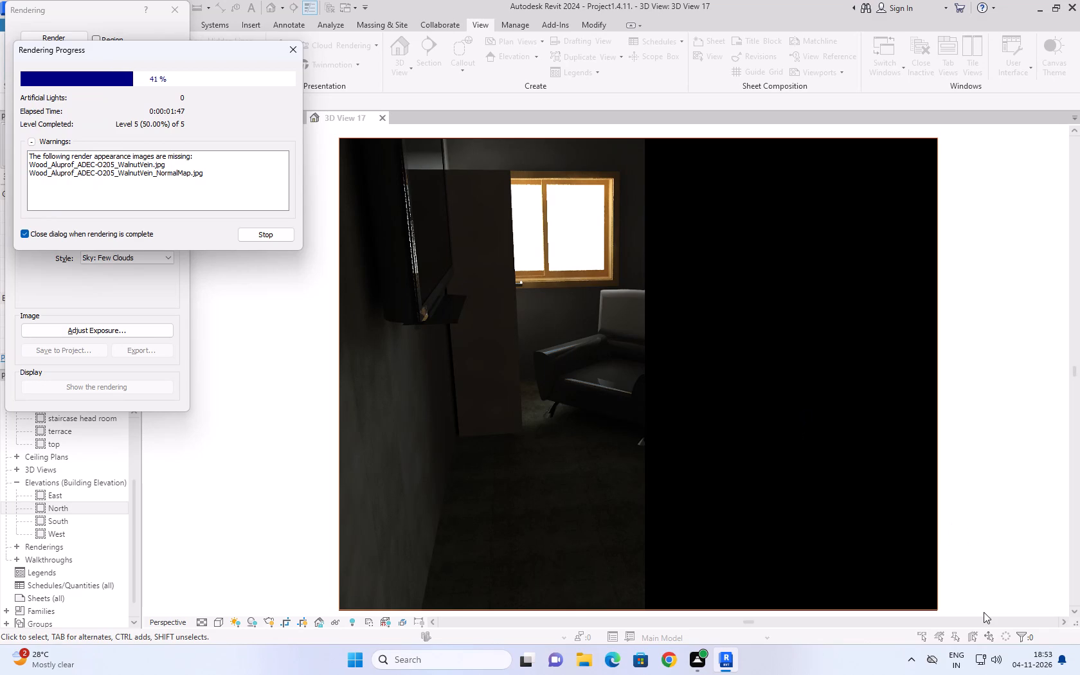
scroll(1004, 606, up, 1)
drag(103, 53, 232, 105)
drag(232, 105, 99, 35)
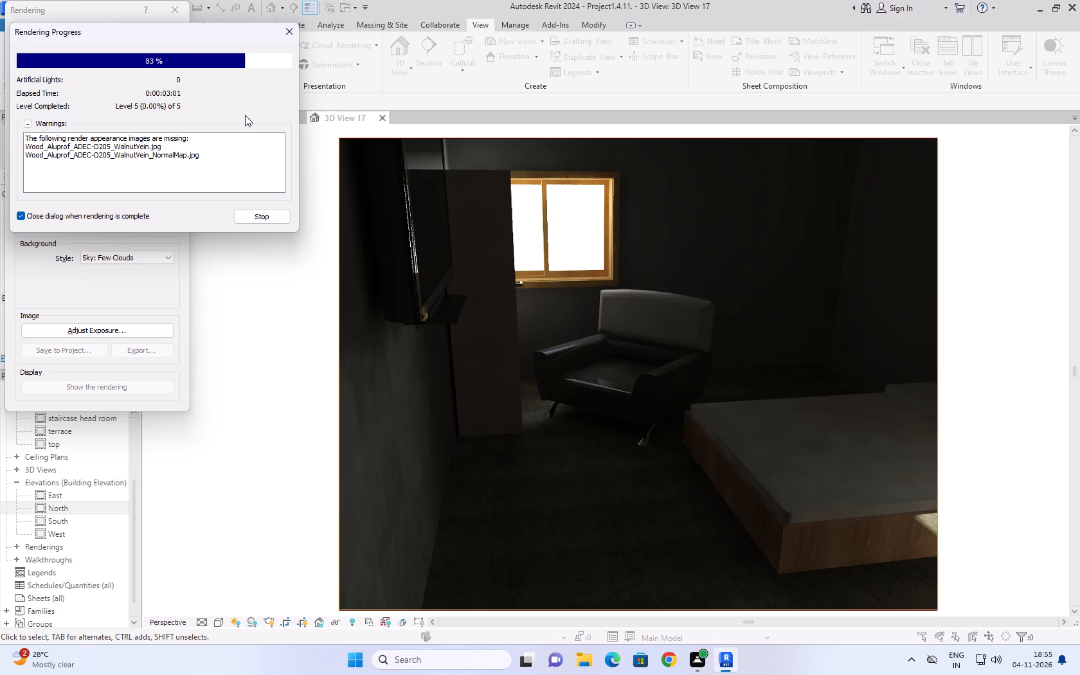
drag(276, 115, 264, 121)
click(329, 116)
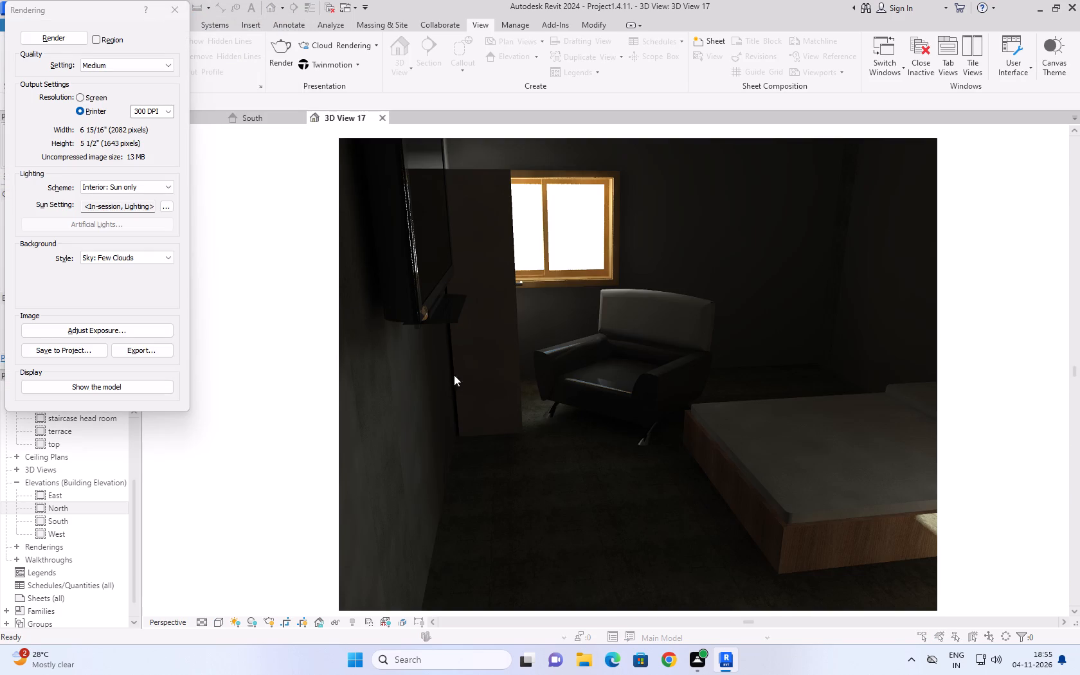
Examine the bedroom render up close, checking the TV, window, armchair, bed and overall lighting, and leave the rendering setup.
scroll(635, 404, down, 1)
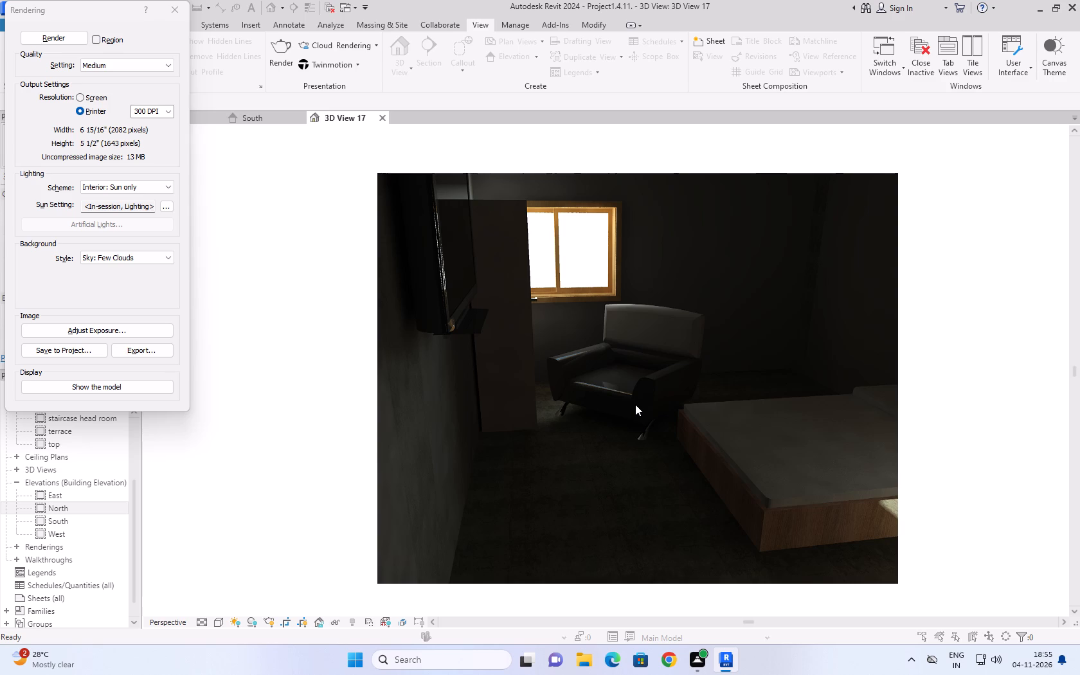
right_drag(715, 484, 717, 429)
right_drag(717, 429, 715, 407)
scroll(715, 407, down, 7)
scroll(763, 464, up, 6)
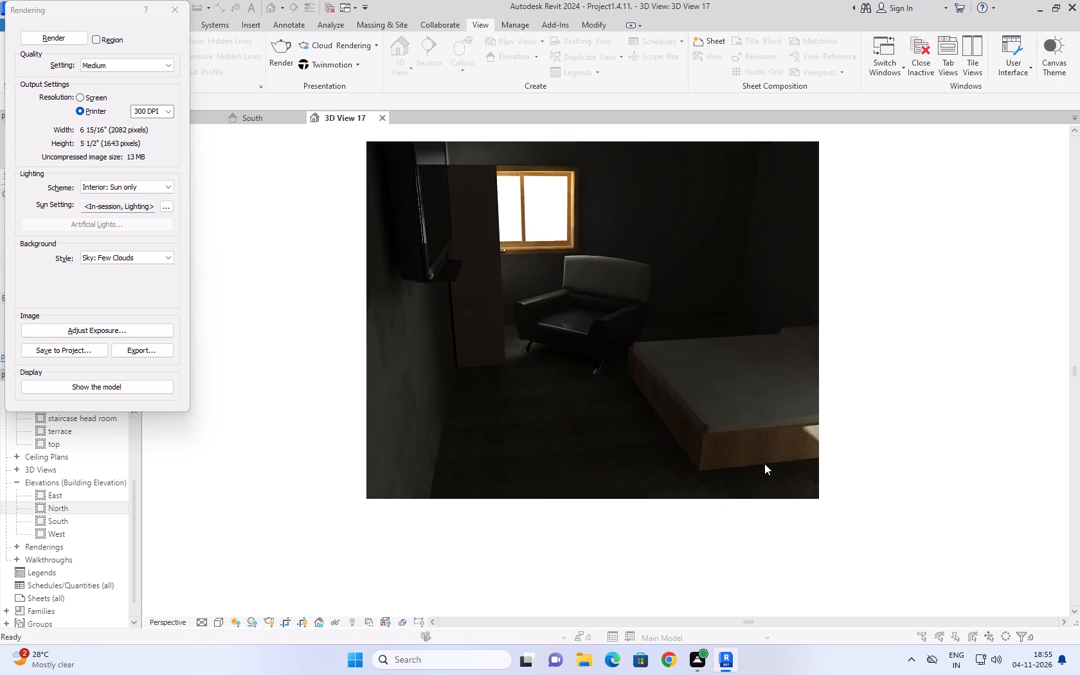
scroll(764, 464, up, 11)
scroll(764, 464, down, 9)
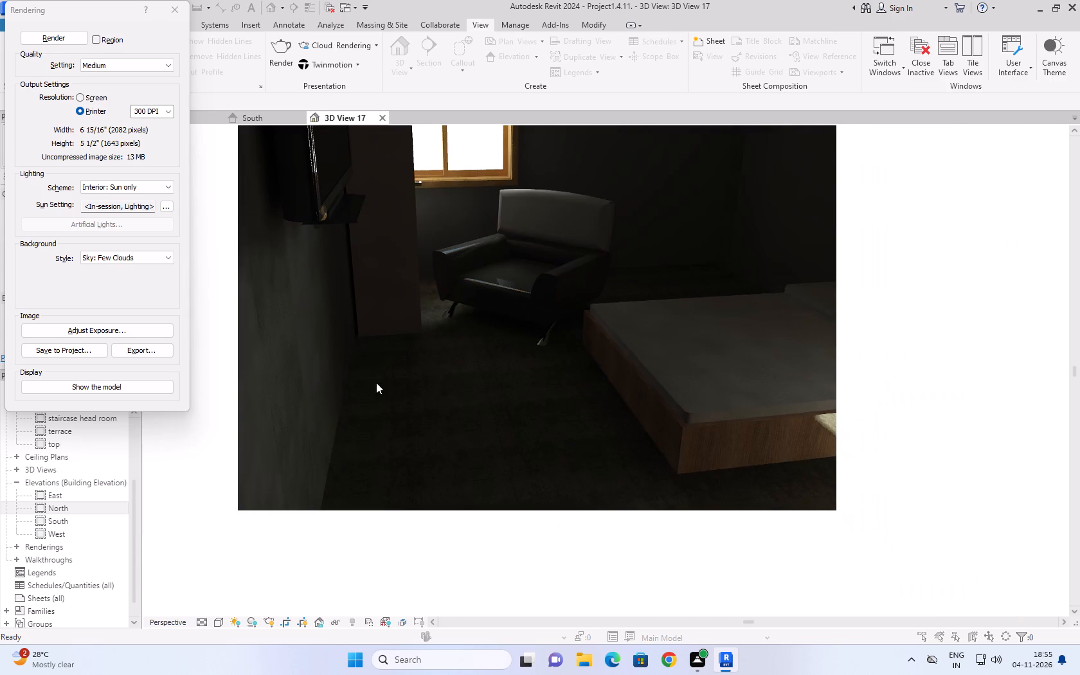
scroll(359, 258, up, 7)
scroll(360, 258, down, 10)
scroll(332, 192, up, 2)
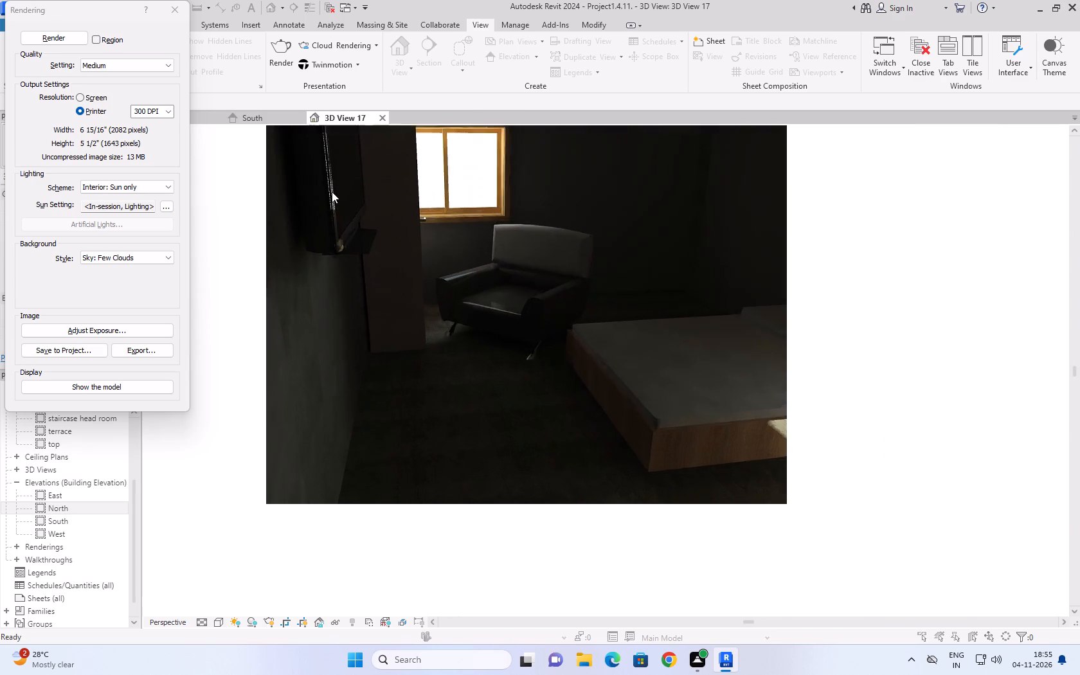
scroll(332, 192, up, 11)
scroll(607, 370, down, 6)
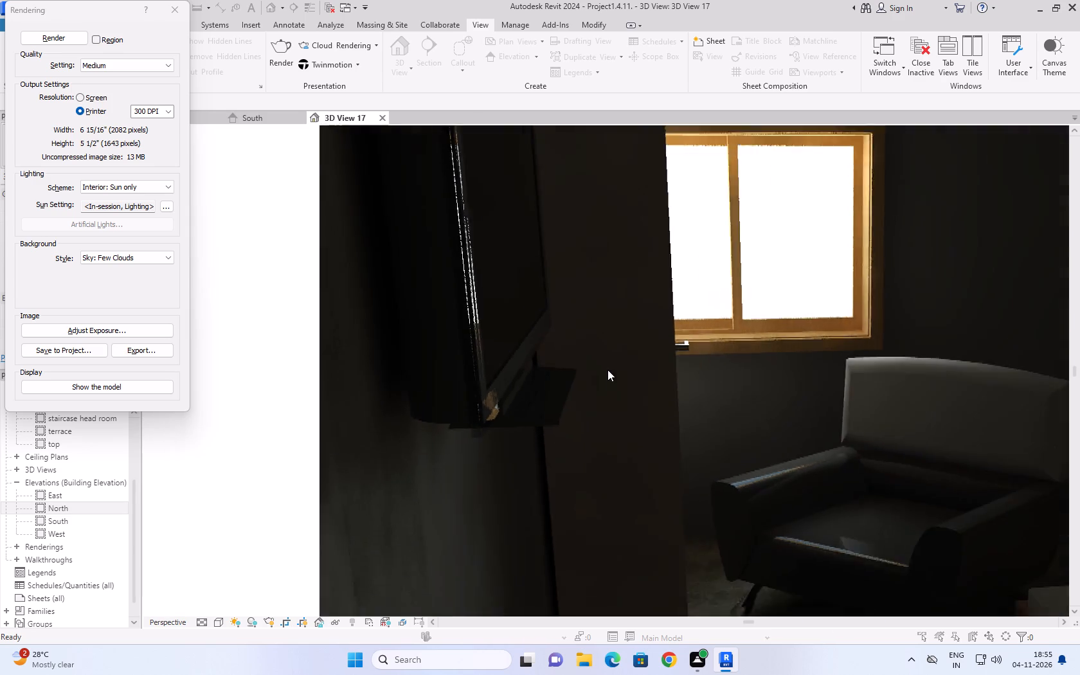
scroll(607, 370, down, 3)
scroll(722, 316, up, 11)
scroll(722, 316, down, 2)
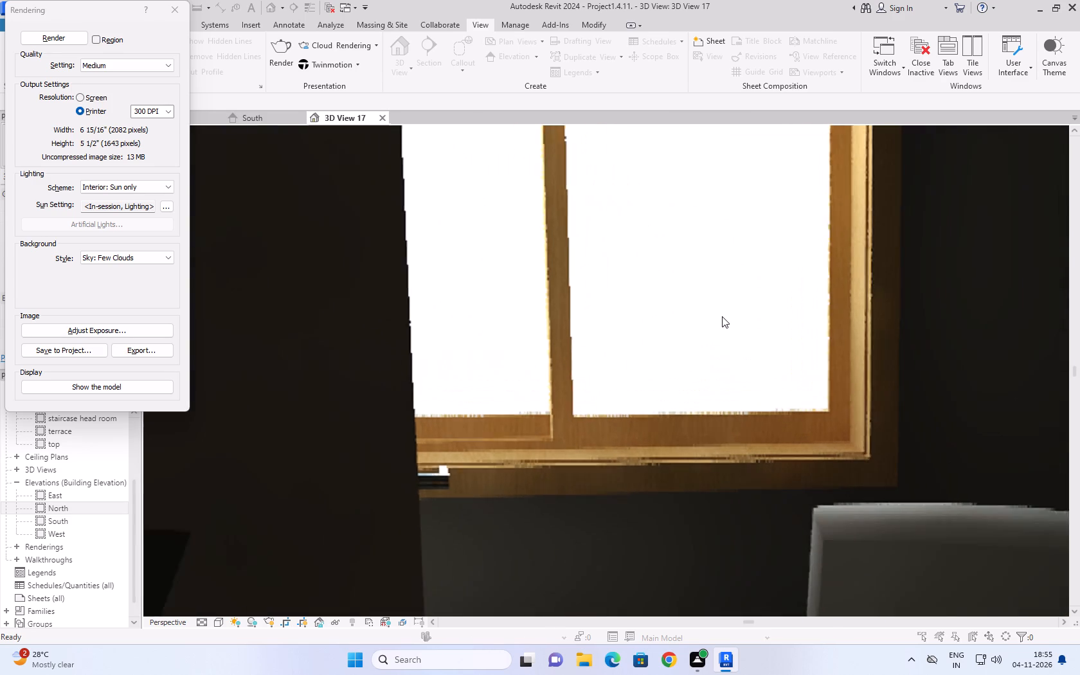
scroll(722, 316, down, 9)
scroll(815, 494, up, 10)
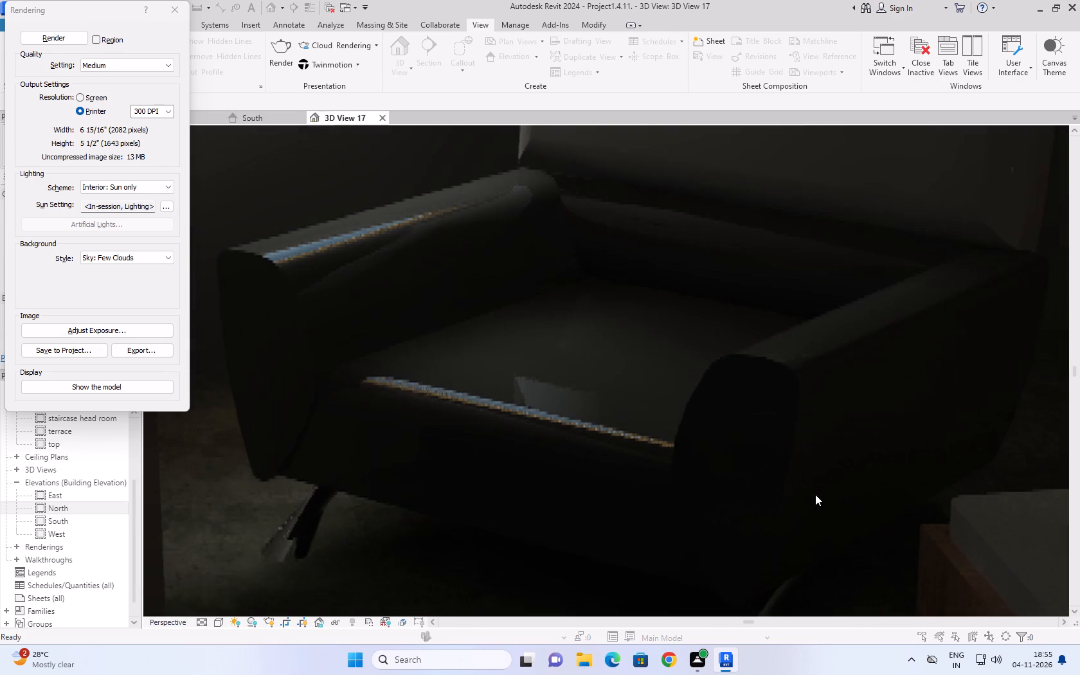
scroll(815, 494, down, 17)
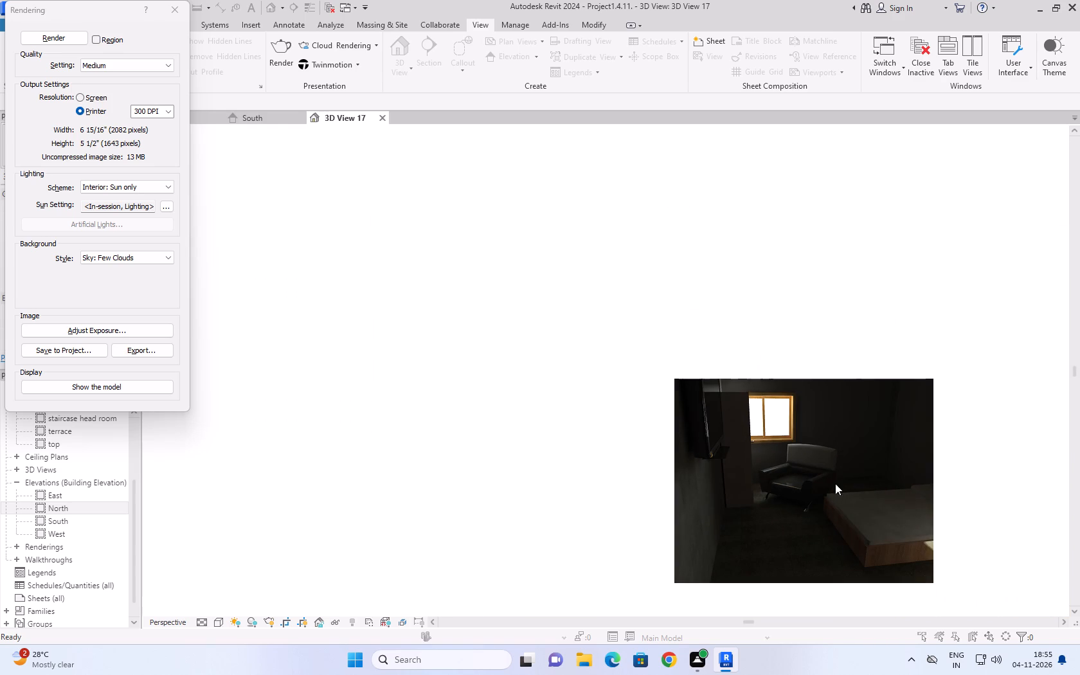
middle_drag(849, 480, 615, 401)
scroll(1011, 547, up, 7)
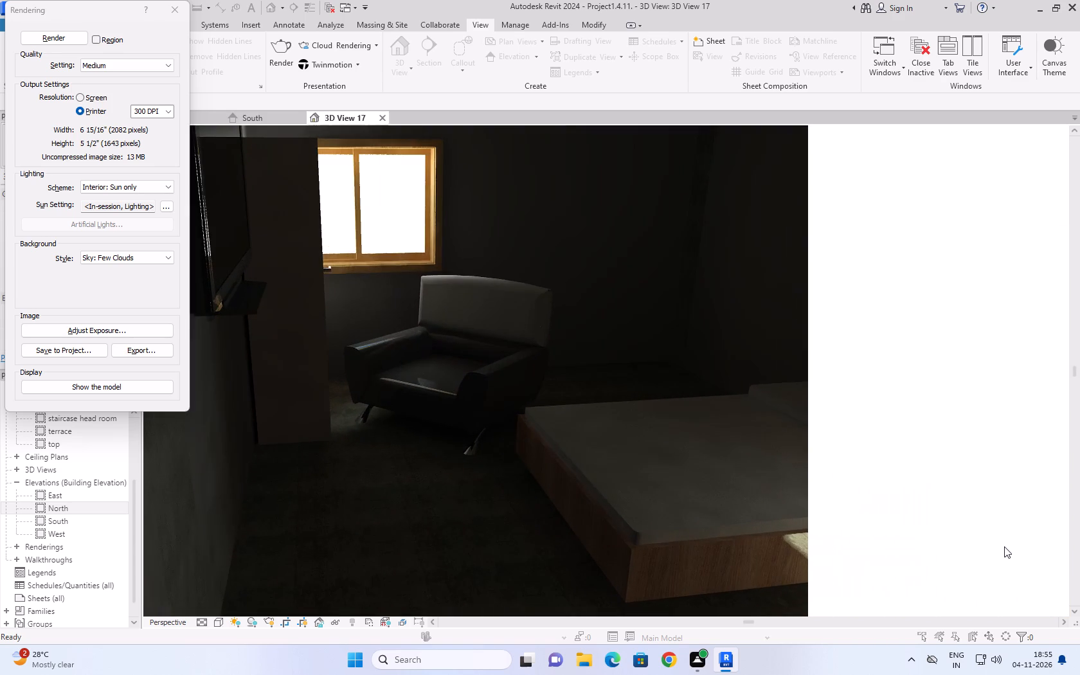
scroll(769, 485, down, 4)
scroll(745, 534, down, 1)
scroll(741, 544, up, 4)
scroll(760, 480, down, 3)
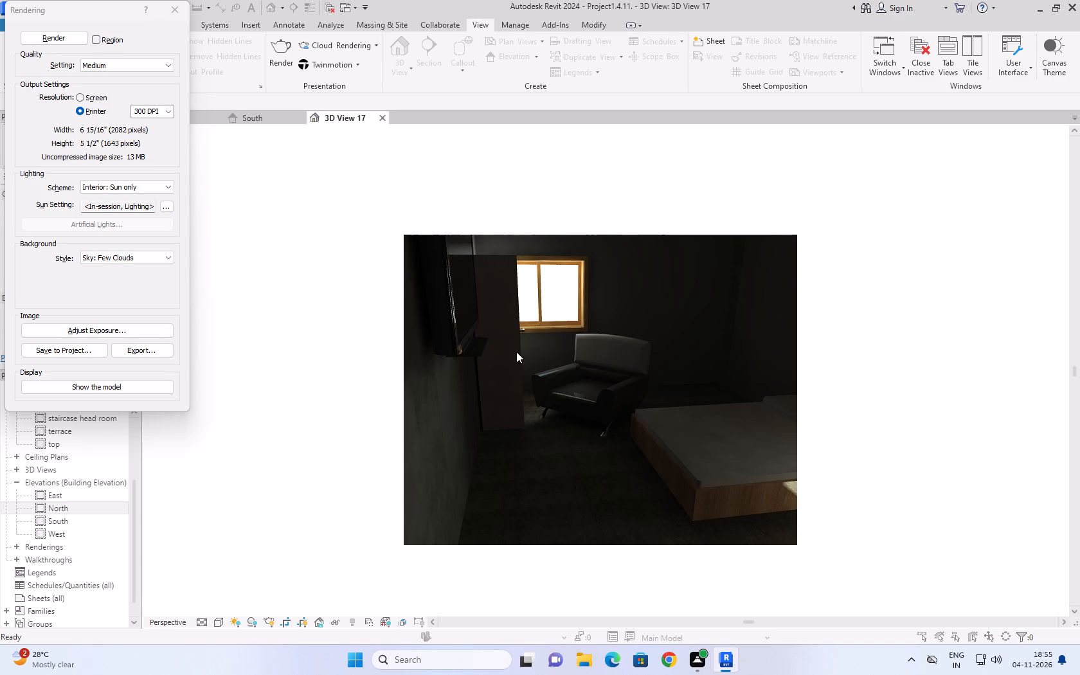
scroll(516, 352, up, 3)
scroll(673, 408, up, 4)
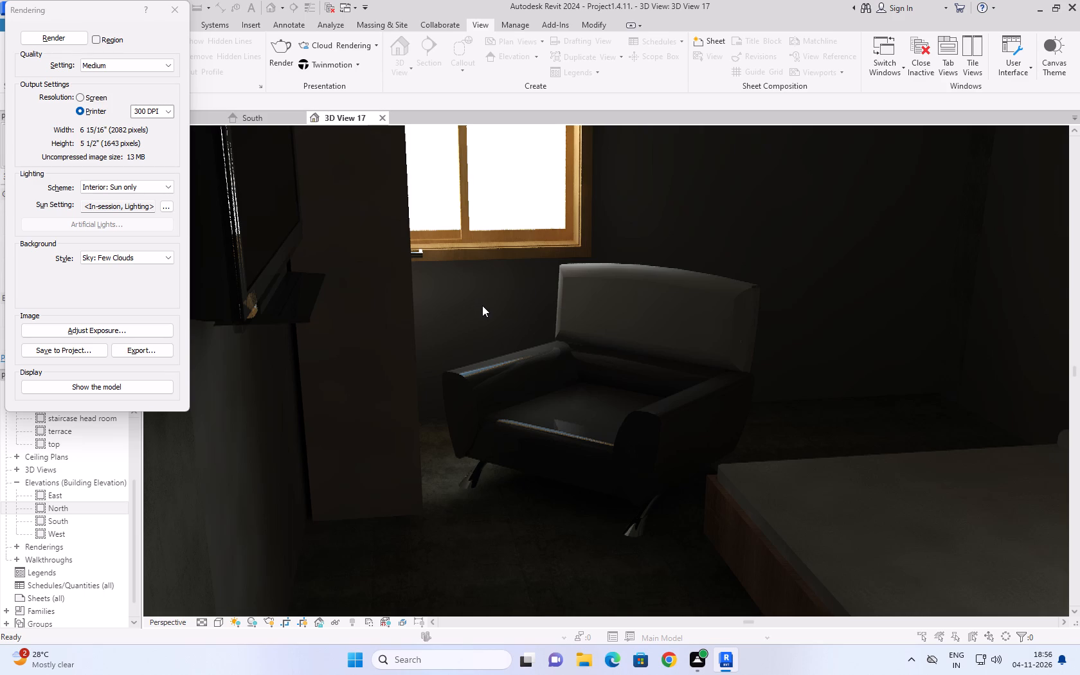
scroll(483, 305, down, 7)
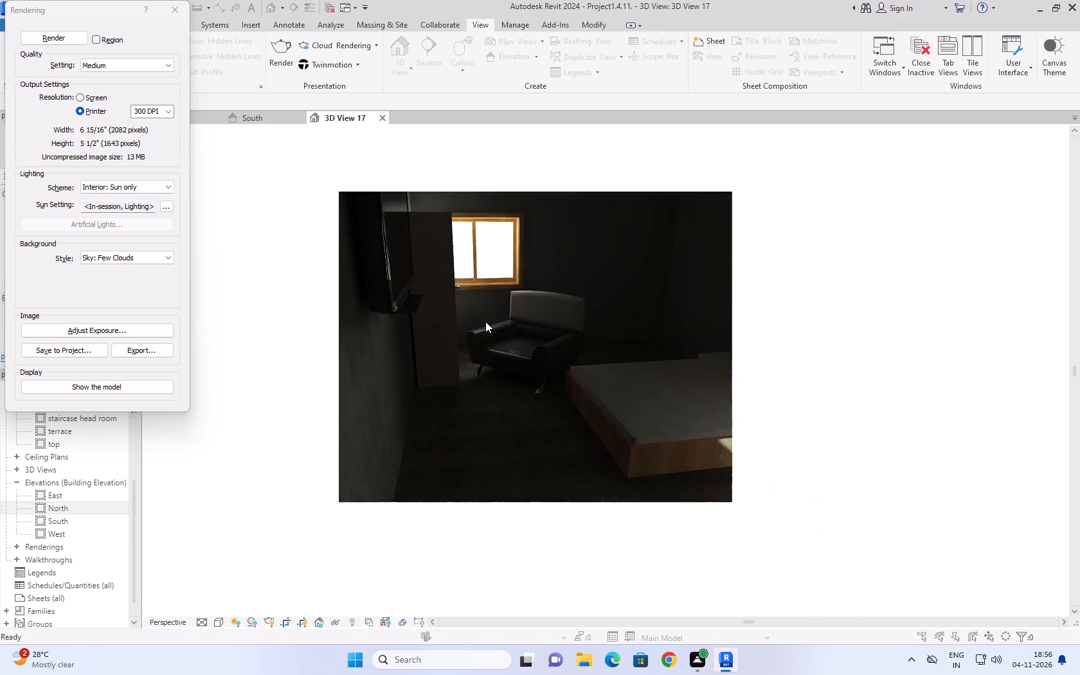
scroll(485, 321, down, 3)
scroll(485, 321, up, 5)
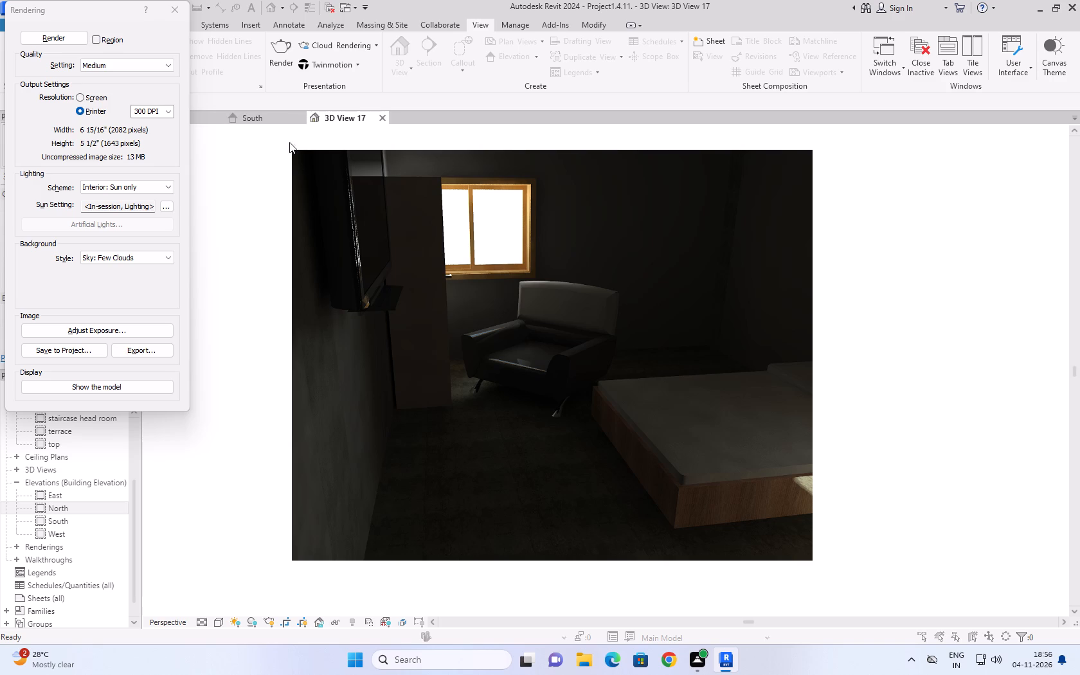
click(173, 11)
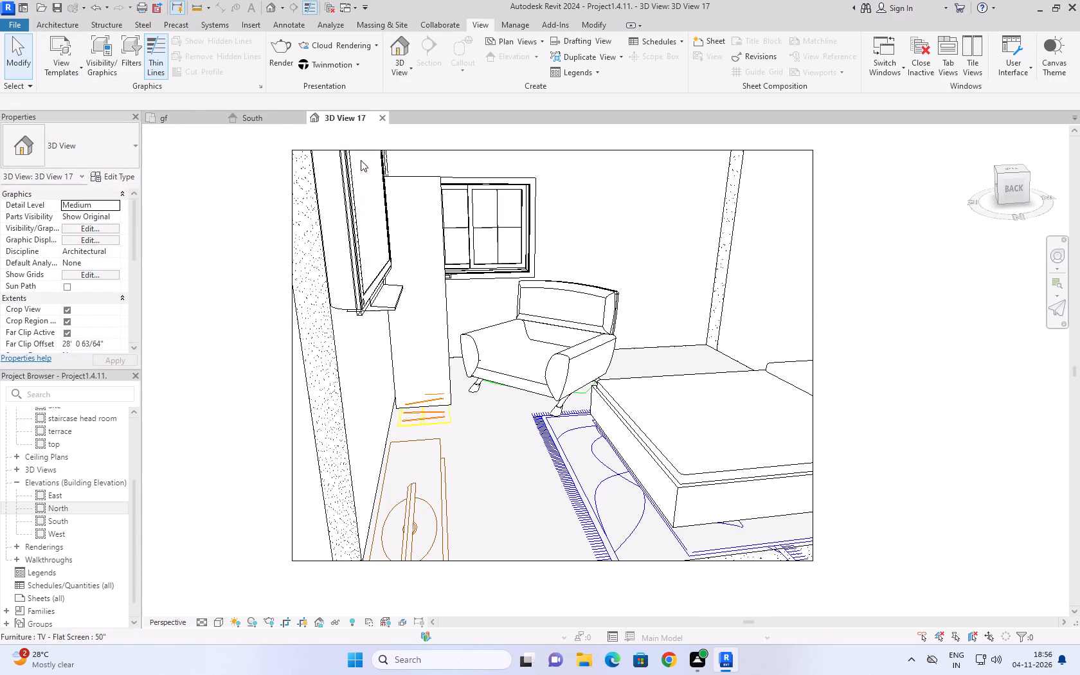
Re-aim the 3D View 17 camera at the living room, framing both sofas, the coffee table and the sliding balcony door.
shift+right_drag(729, 333, 718, 330)
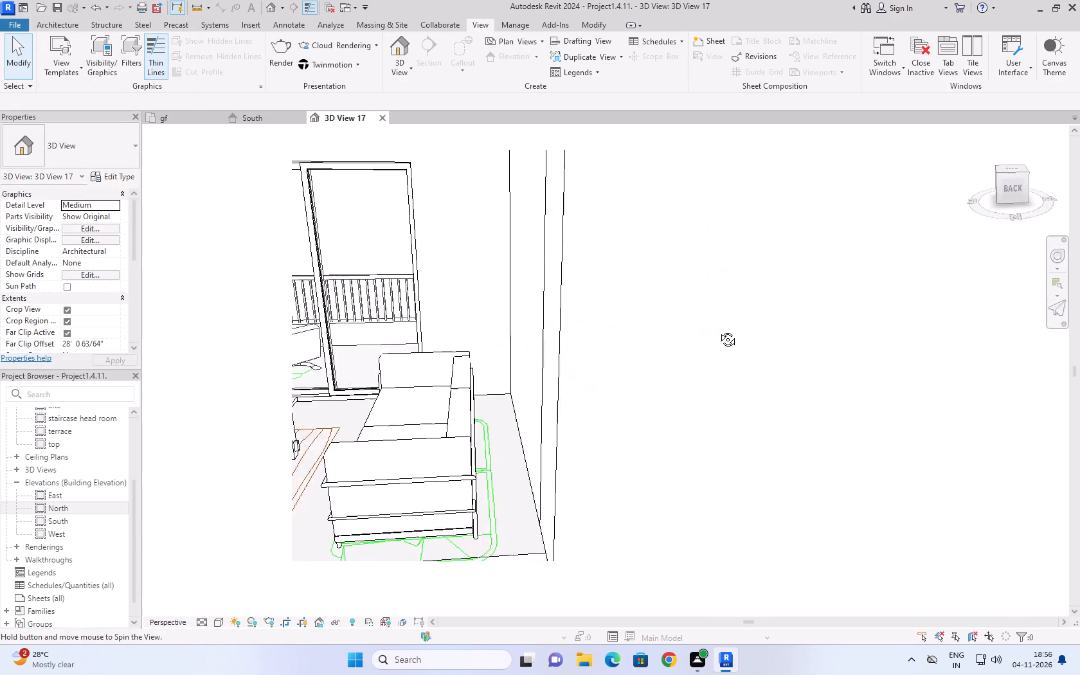
shift+right_drag(718, 330, 702, 328)
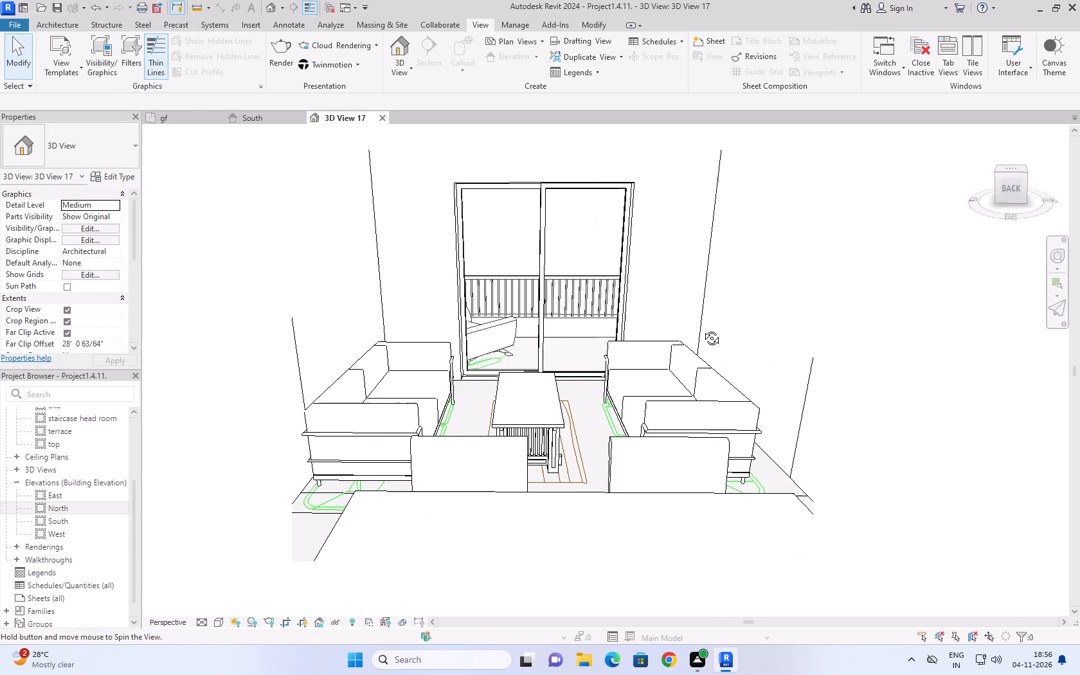
shift+right_drag(702, 328, 702, 341)
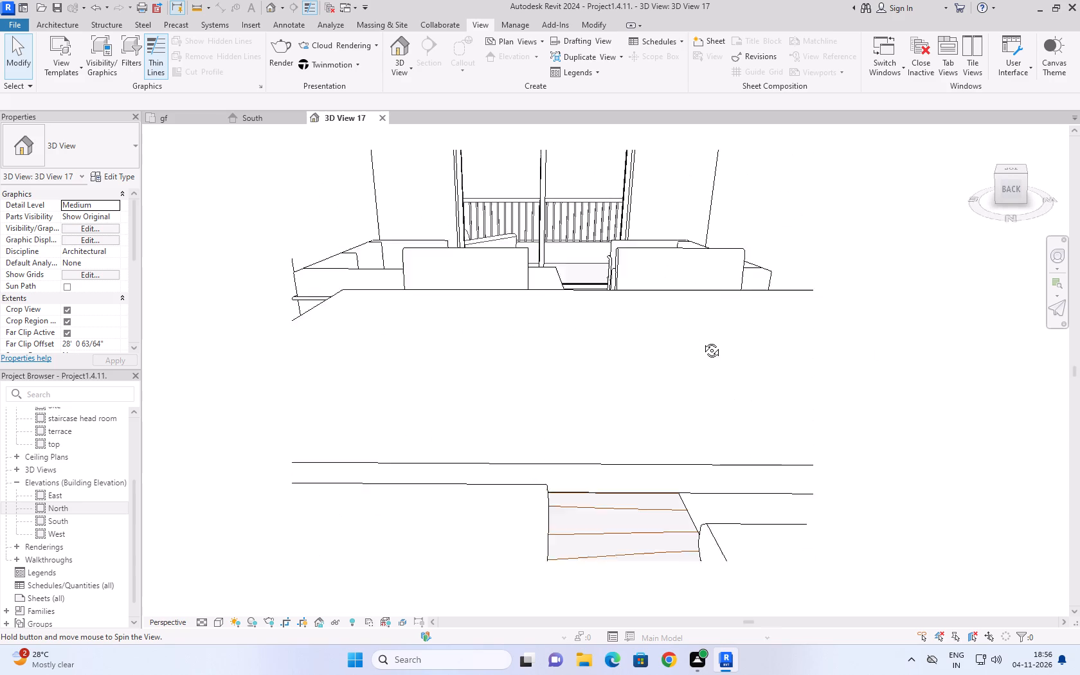
shift+right_drag(702, 341, 697, 324)
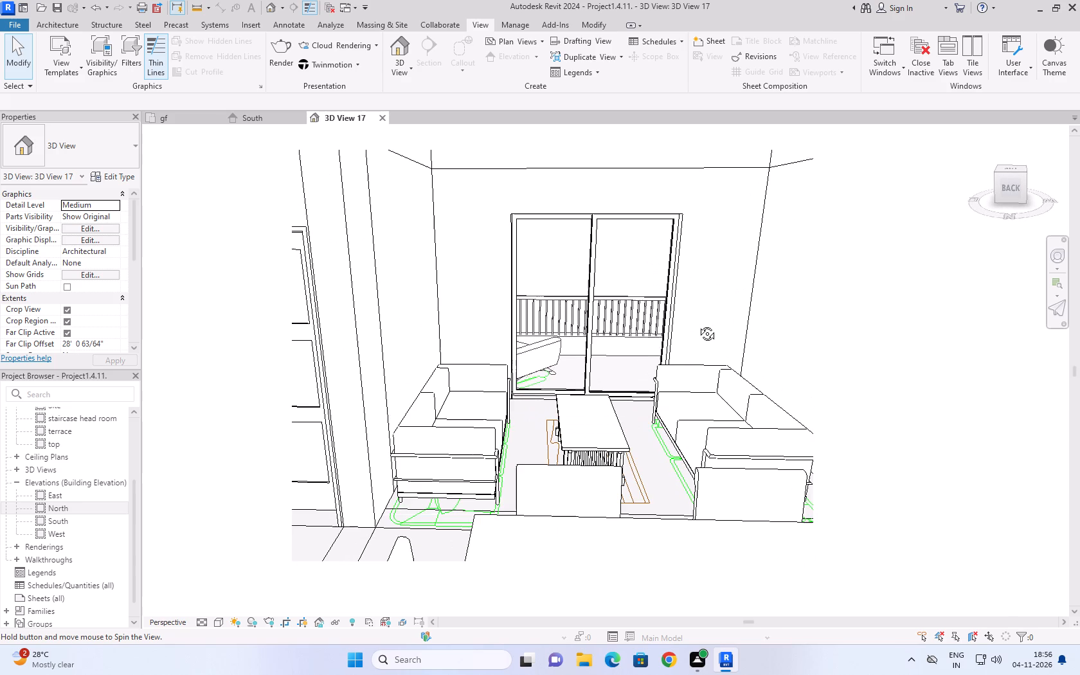
shift+right_drag(697, 324, 702, 327)
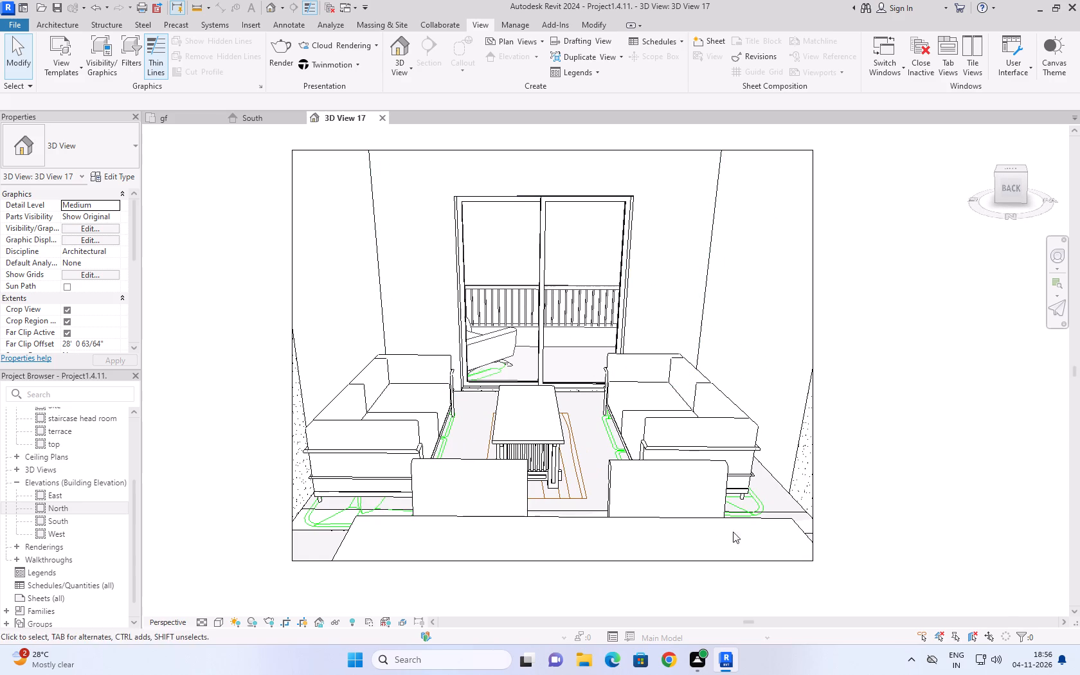
Render the living room view at Medium quality and 300 DPI printer resolution with the Interior: Sun only lighting scheme.
text(RR)
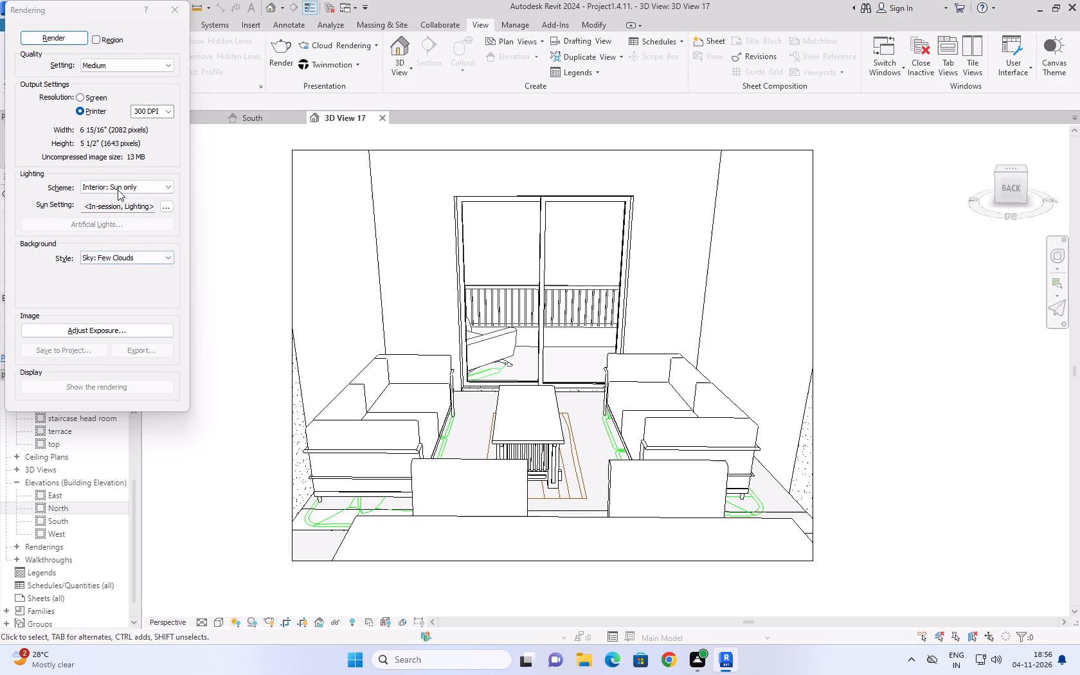
click(62, 39)
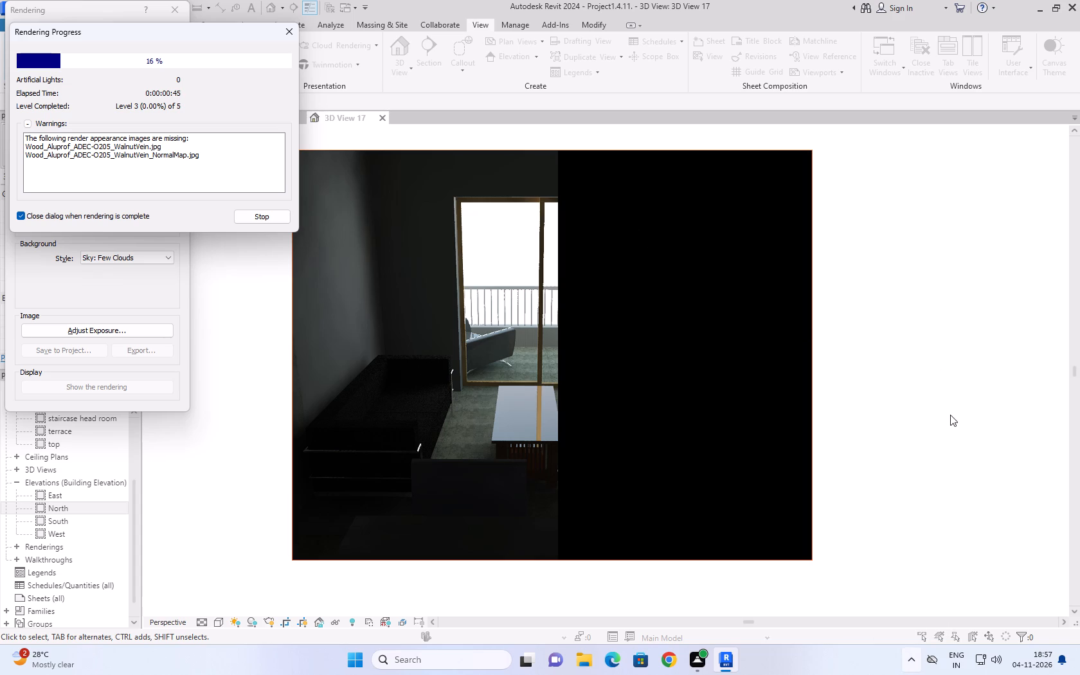
right_drag(860, 437, 822, 504)
click(212, 70)
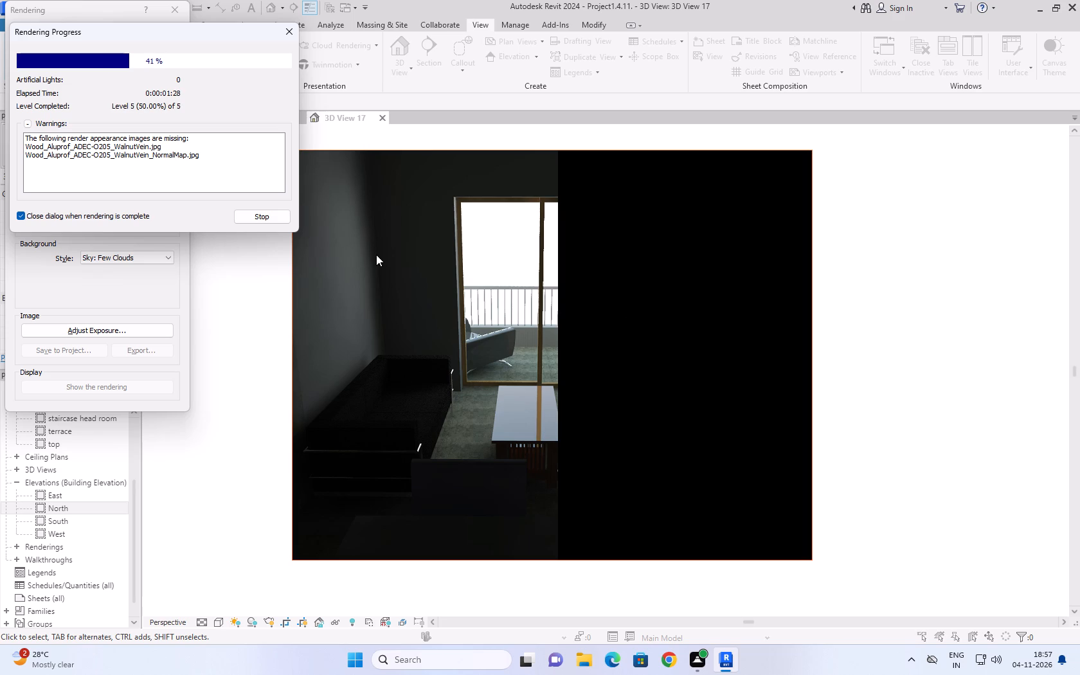
click(143, 40)
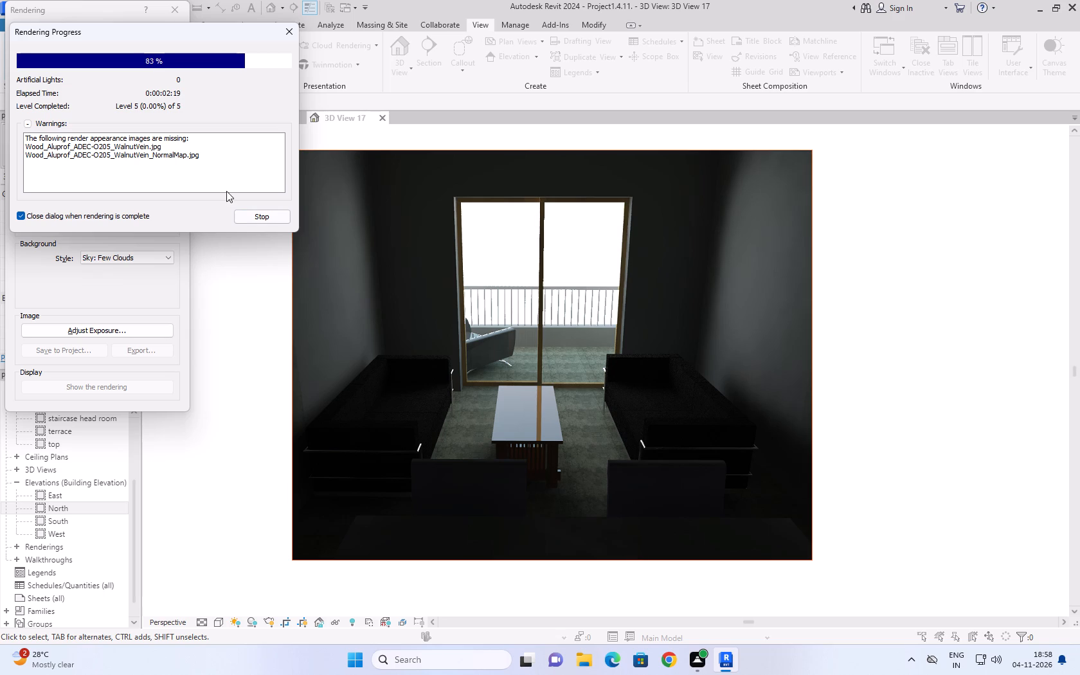
drag(125, 33, 130, 56)
drag(130, 56, 869, 217)
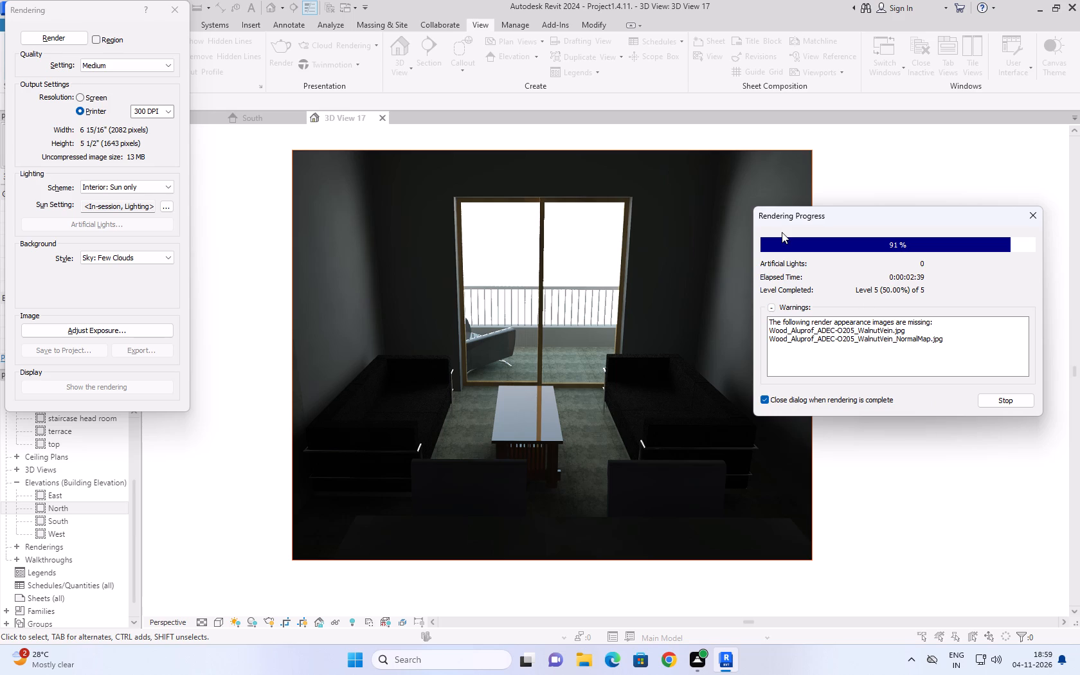
drag(842, 205, 848, 188)
drag(847, 208, 849, 145)
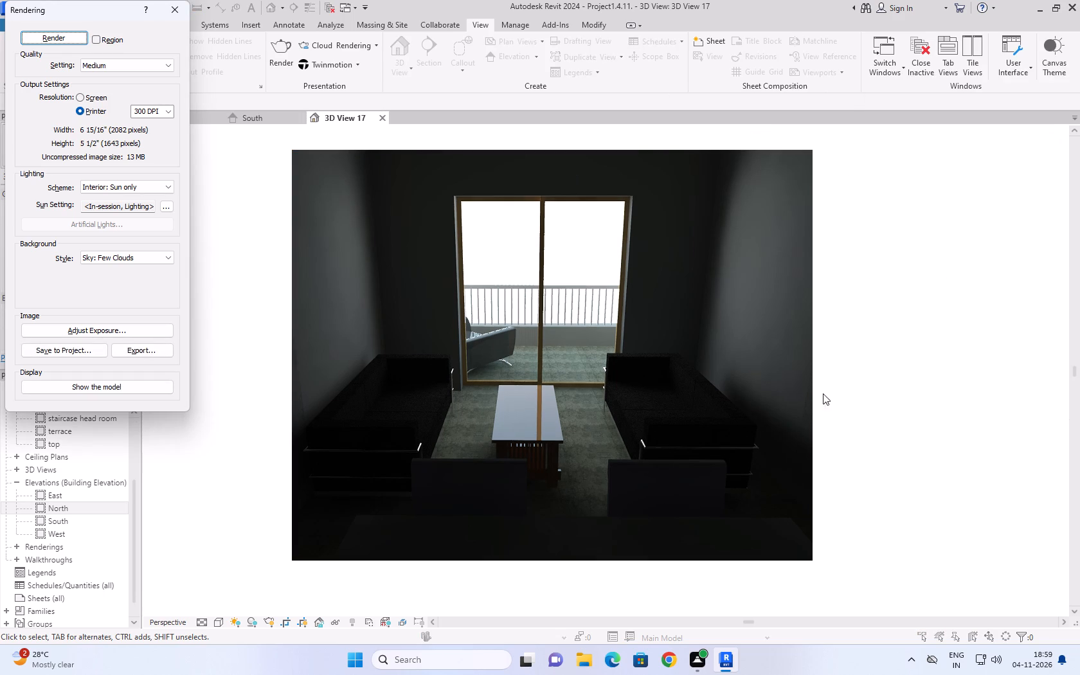
Export the living room render to the Desktop as the JPEG file 3D View 17 and leave the rendering setup.
click(123, 350)
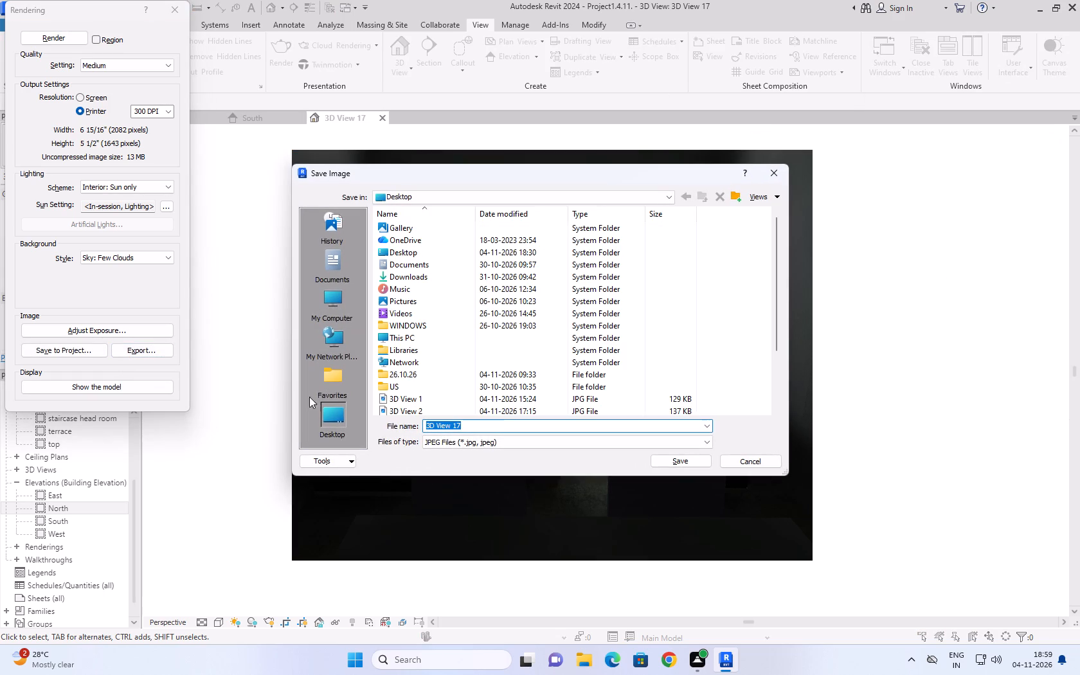
click(343, 407)
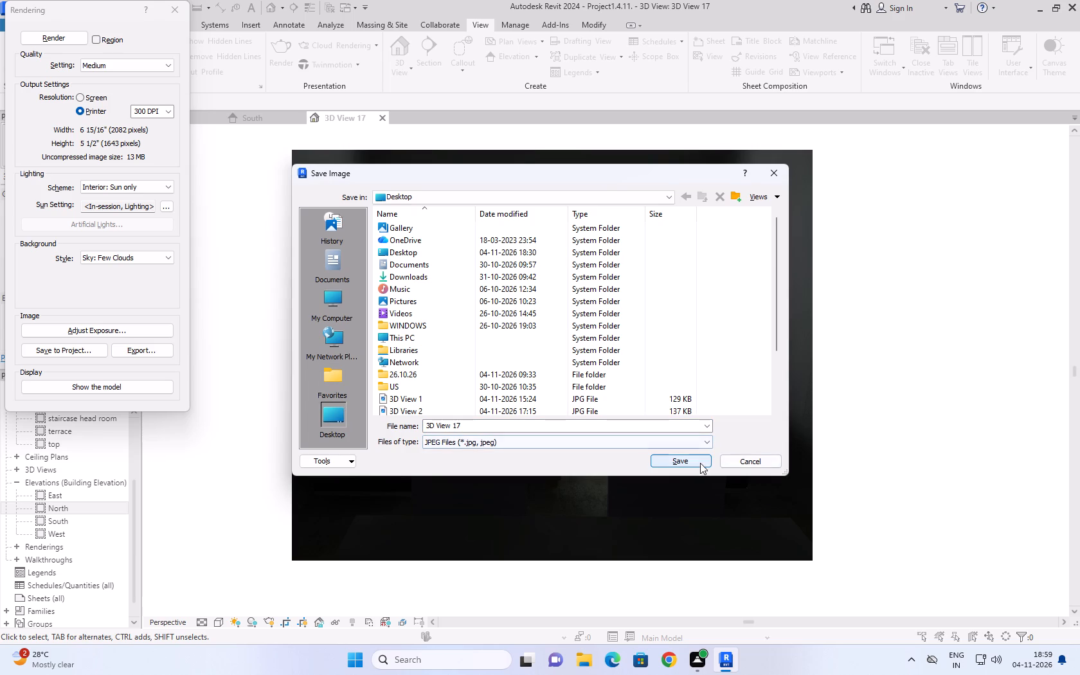
click(697, 463)
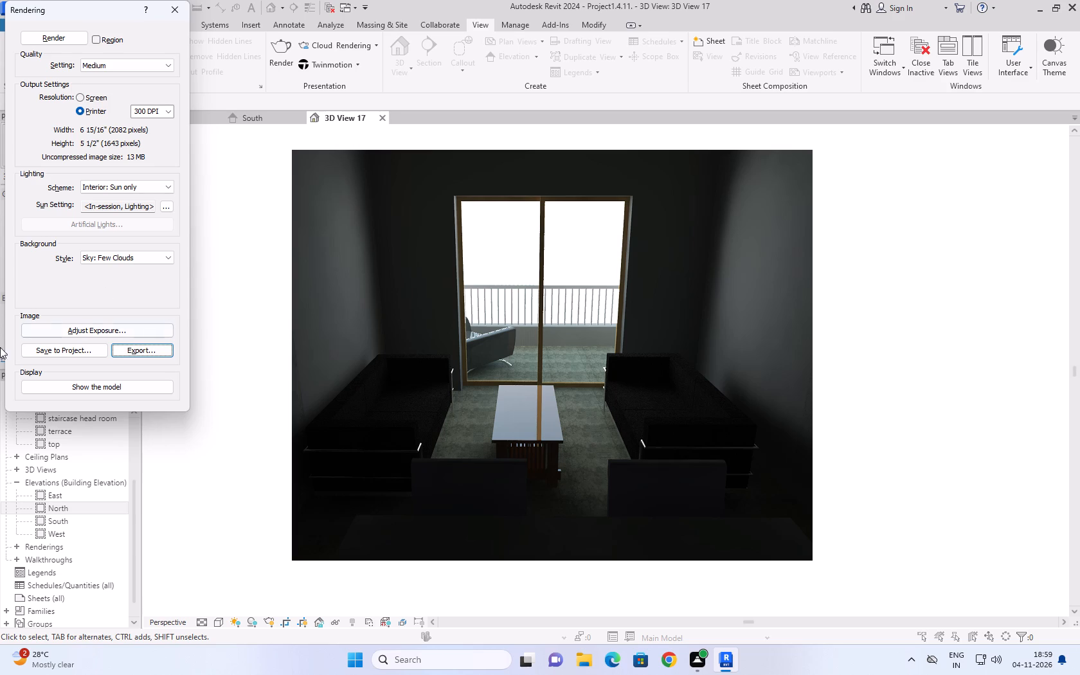
click(174, 15)
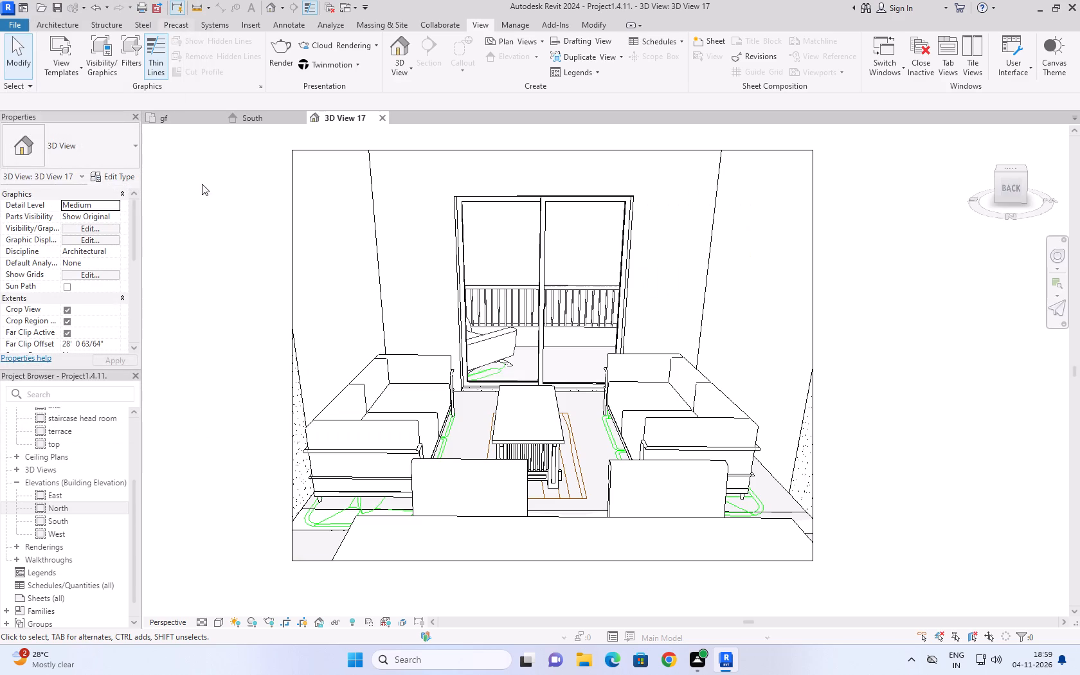
Close the 3D View 17 and South elevation views, keeping only the gf plan open.
click(379, 118)
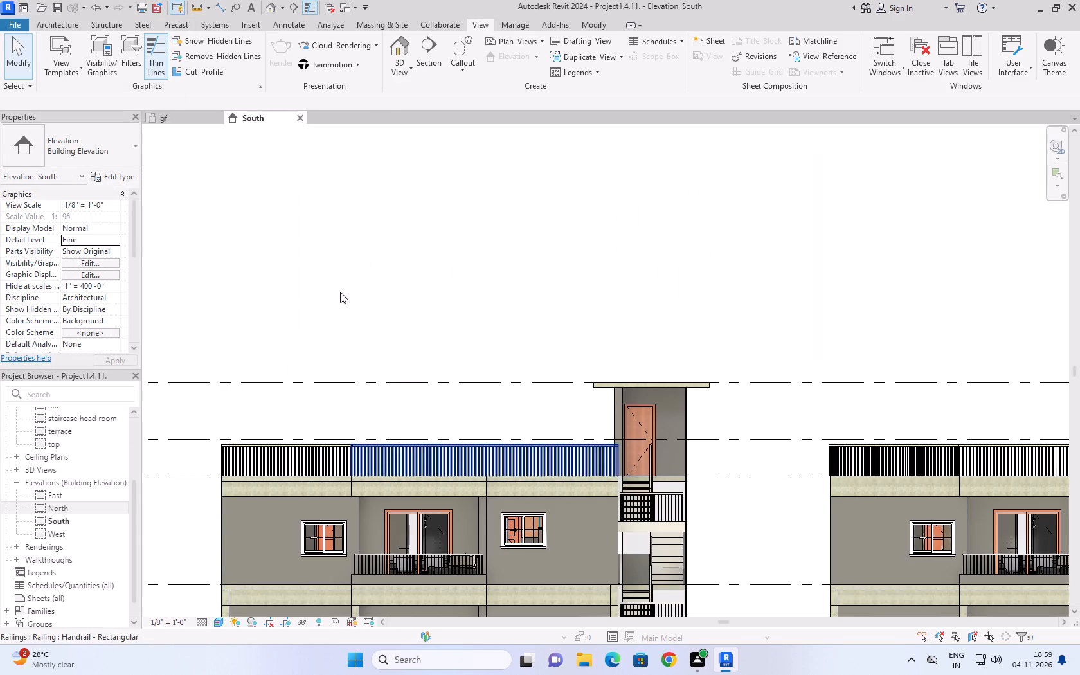
click(198, 120)
click(262, 126)
click(272, 108)
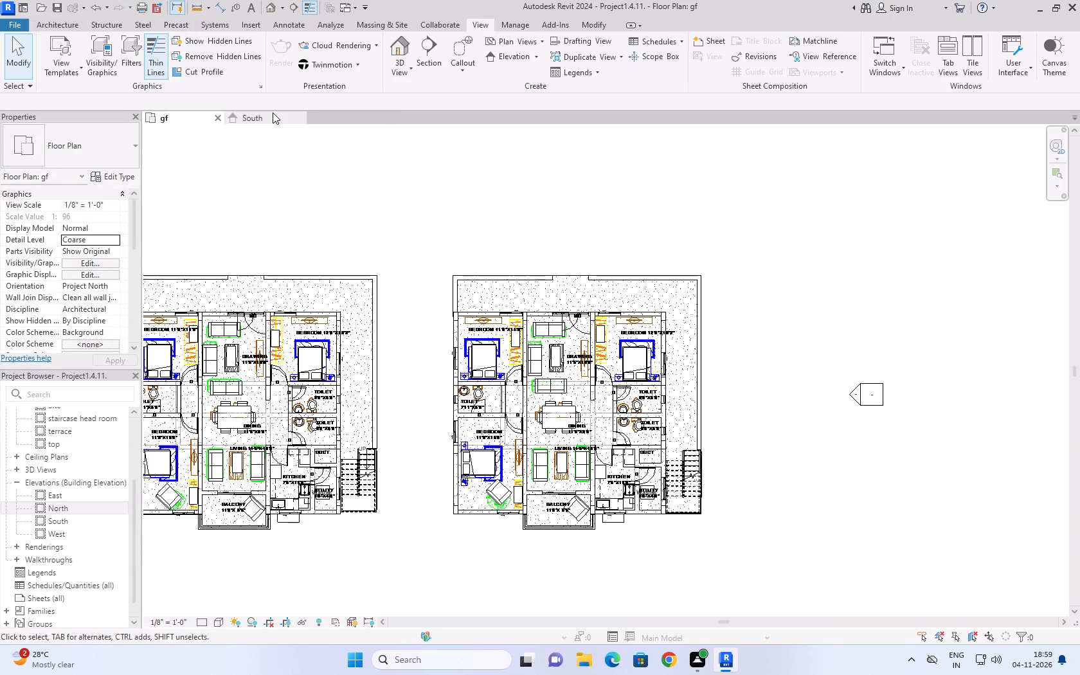
click(273, 113)
click(305, 122)
Expand the project's renderings and walkthroughs, and examine the buildings in the West, South, North and East elevations.
scroll(395, 201, down, 4)
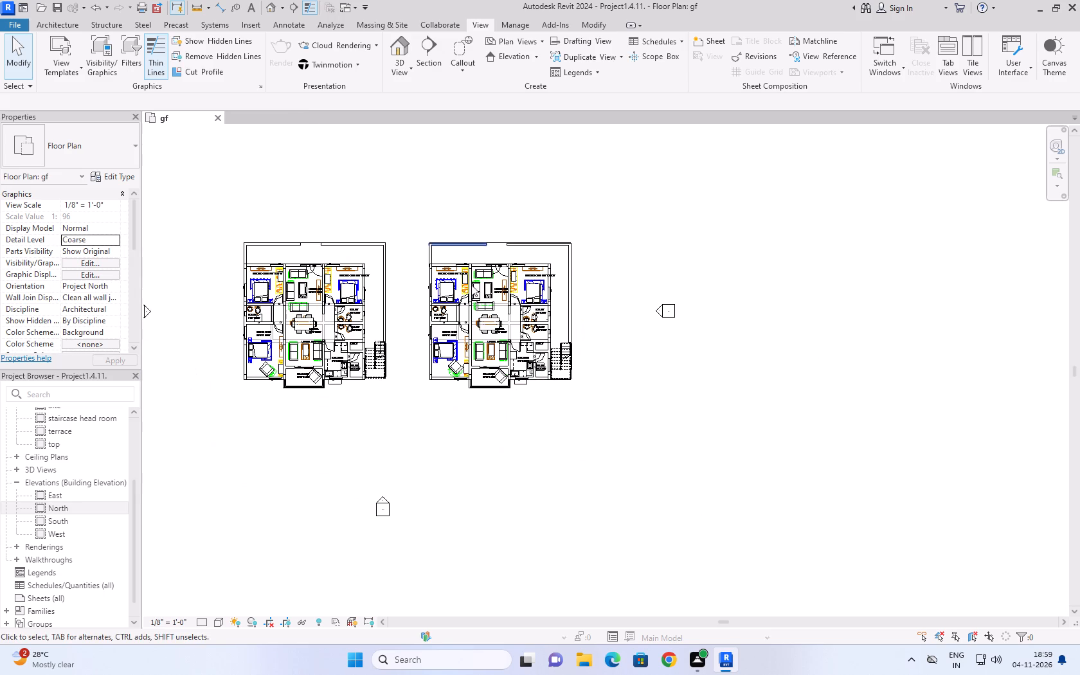
scroll(520, 514, down, 4)
scroll(78, 525, down, 2)
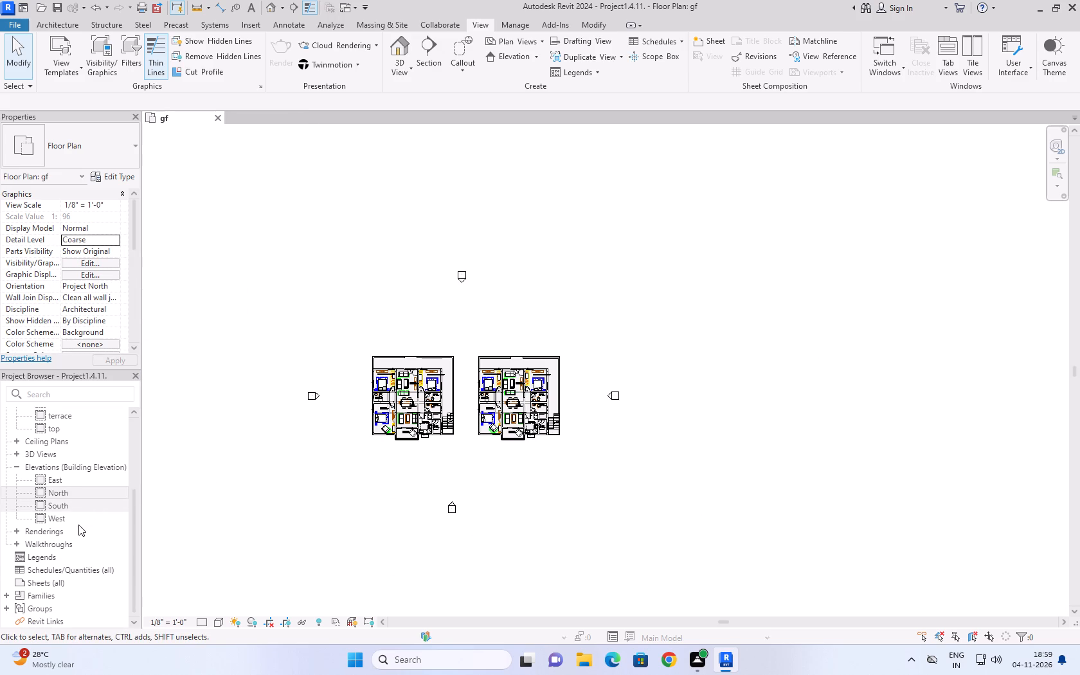
double_click(62, 553)
double_click(53, 543)
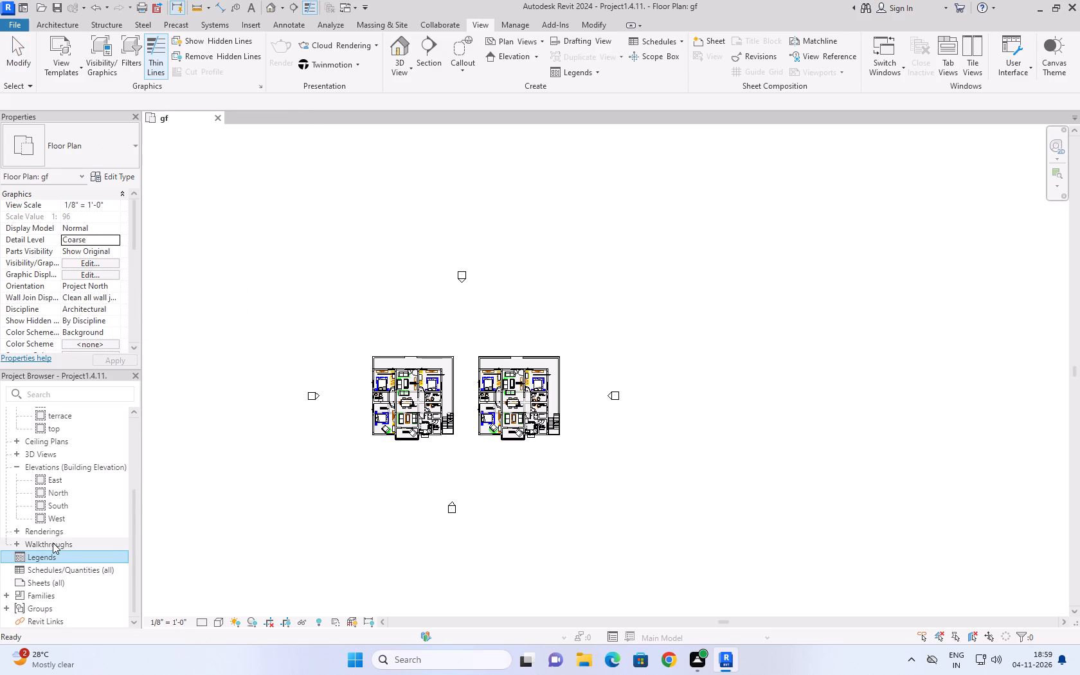
double_click(54, 532)
triple_click(56, 519)
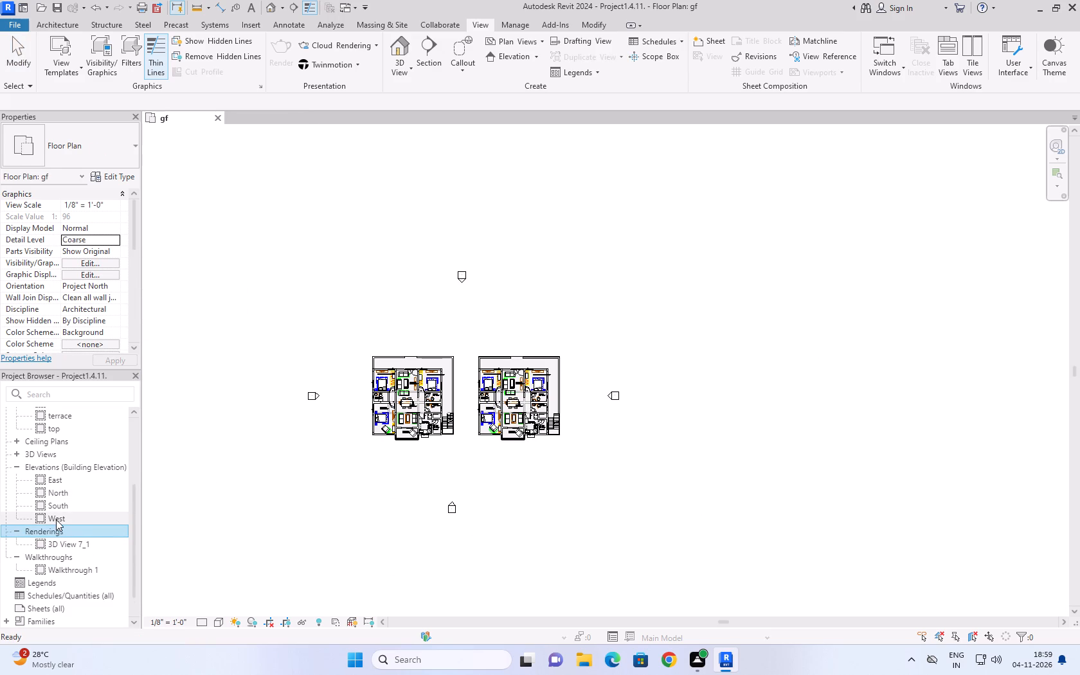
double_click(59, 501)
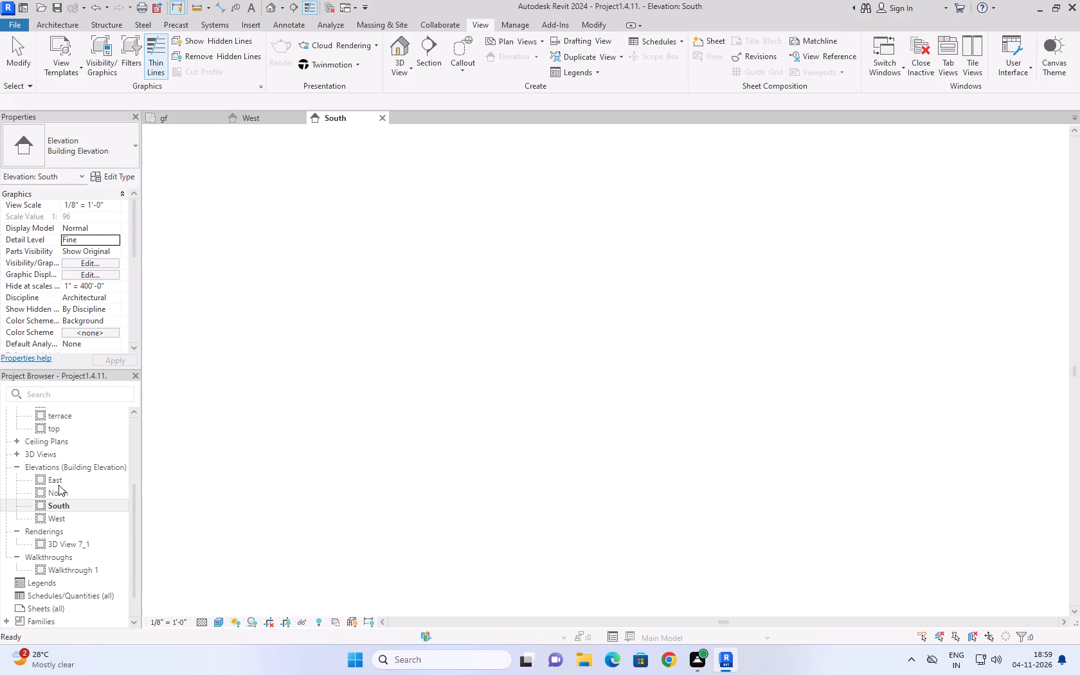
double_click(60, 489)
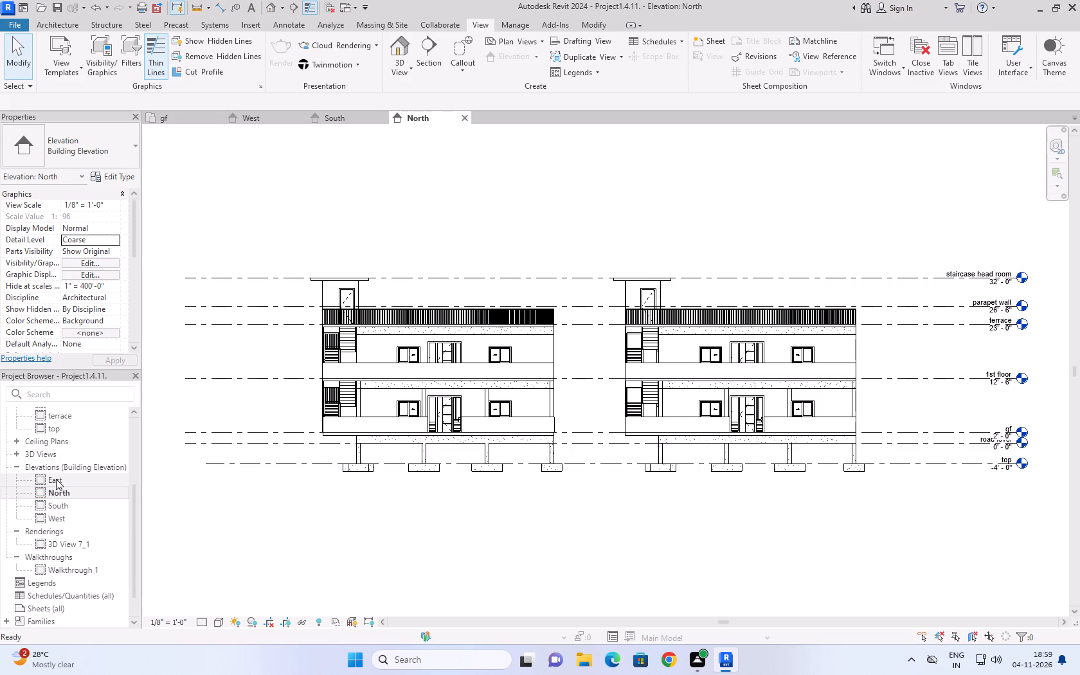
double_click(56, 479)
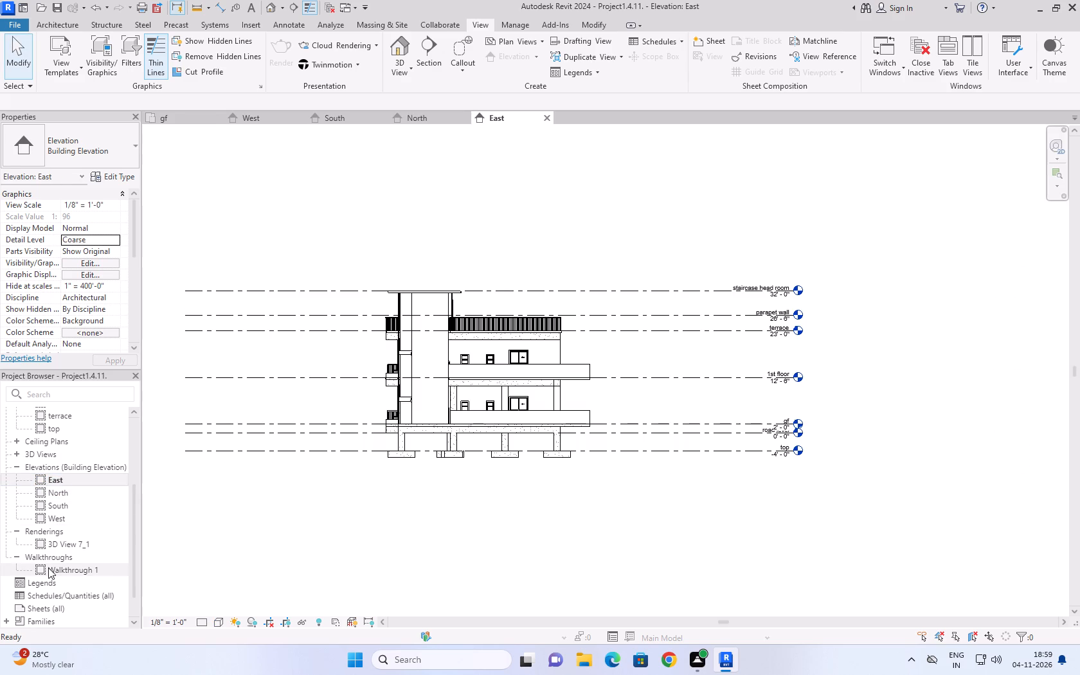
Open the Walkthrough 1 view, select its crop boundary and enter walkthrough editing.
double_click(48, 568)
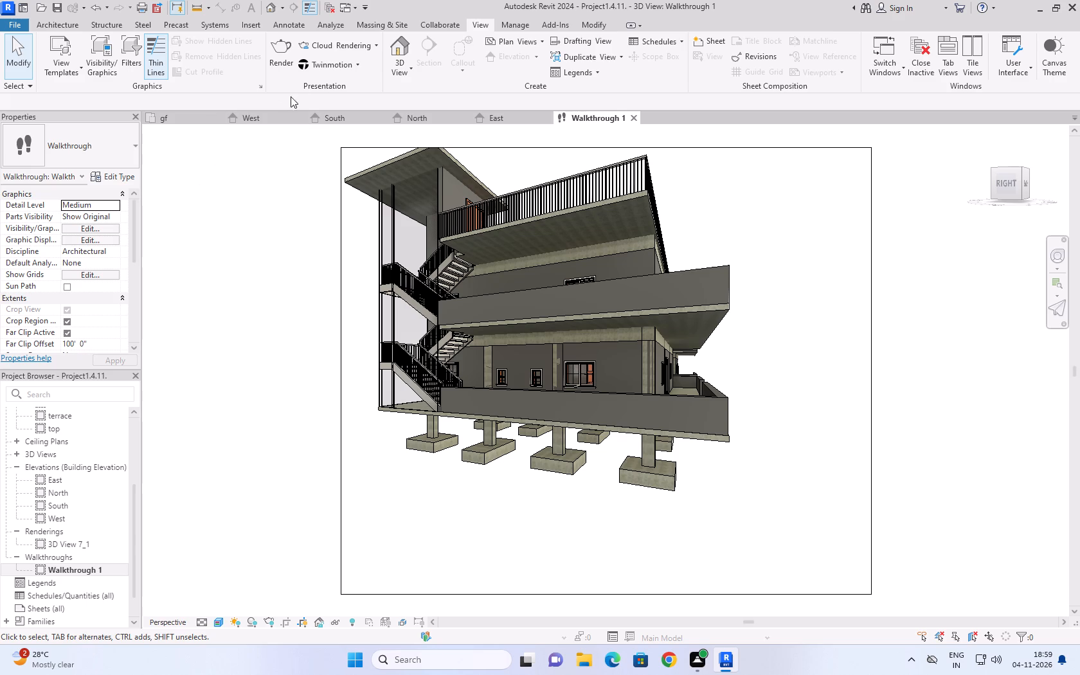
click(595, 26)
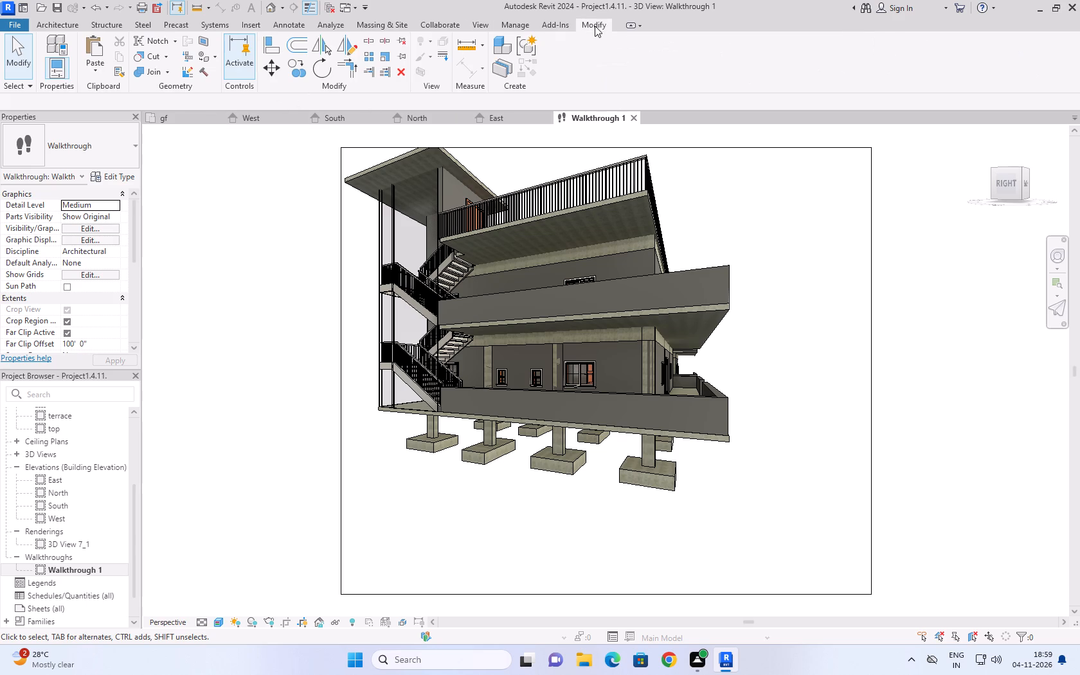
click(607, 114)
click(601, 145)
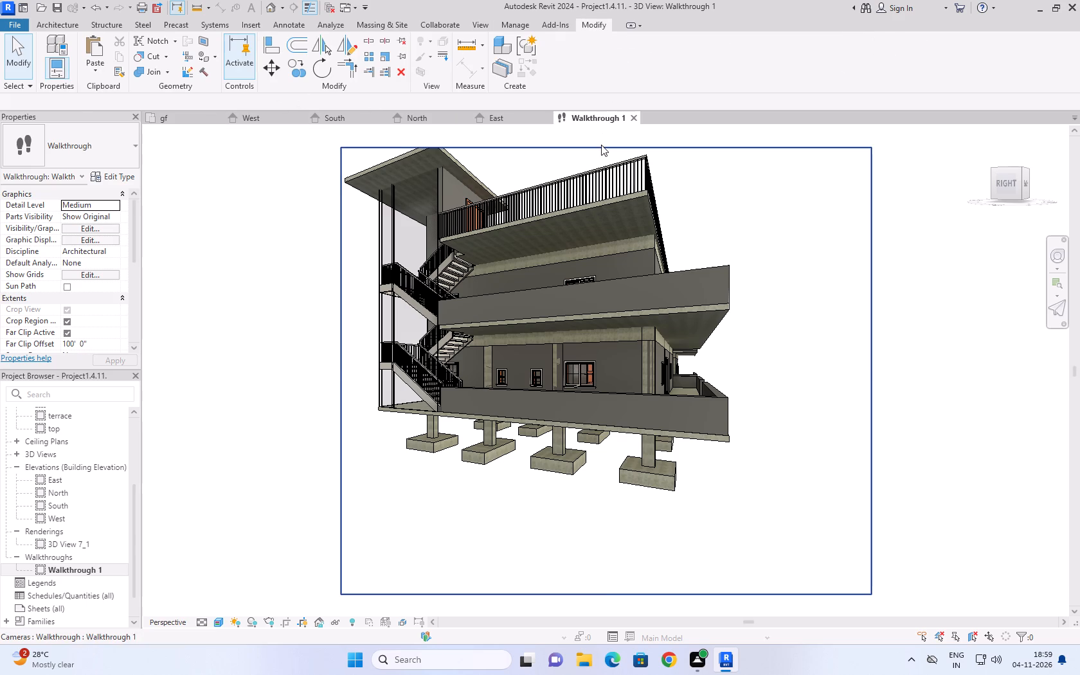
click(628, 64)
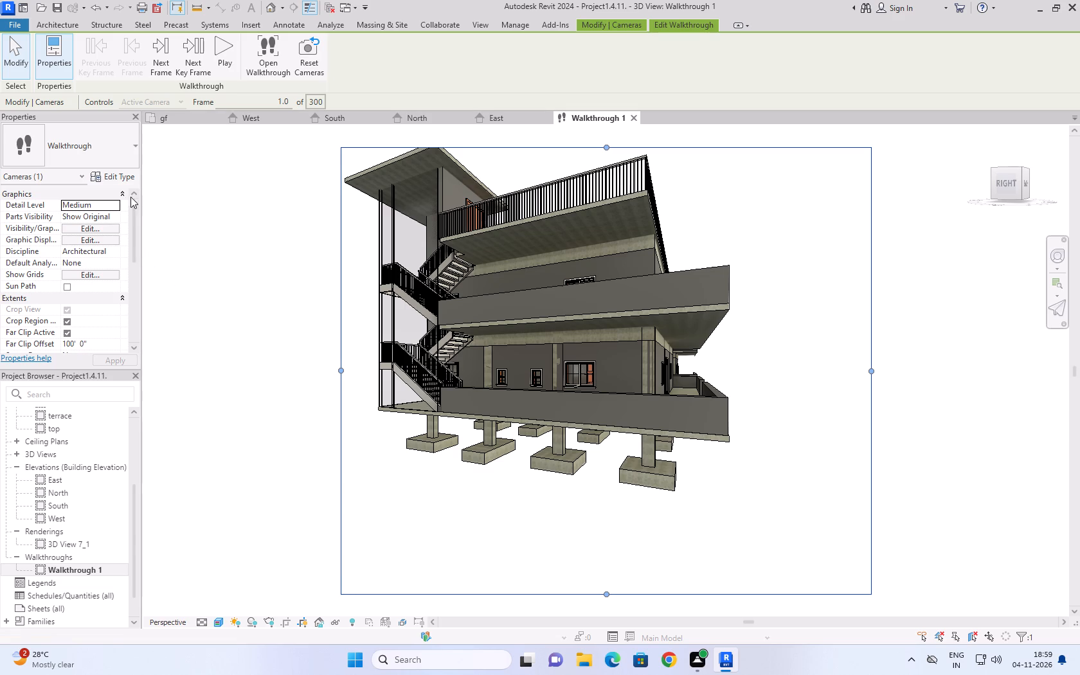
Set the Walkthrough type's view template for new views to Architectural Presentation 3D.
click(125, 178)
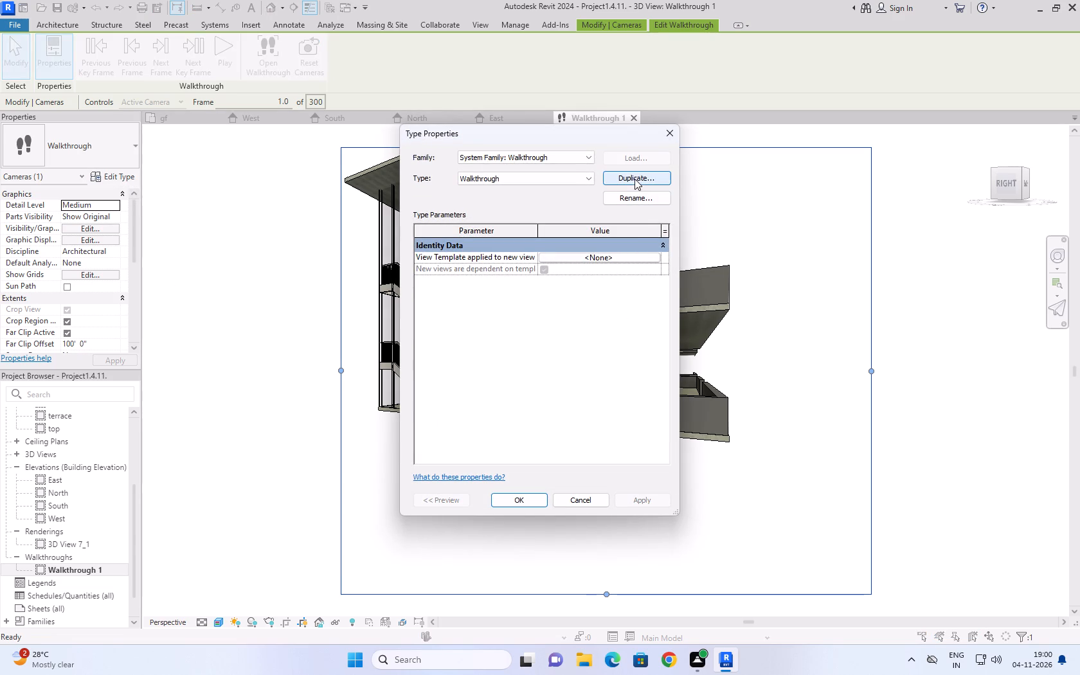
click(543, 161)
click(543, 161)
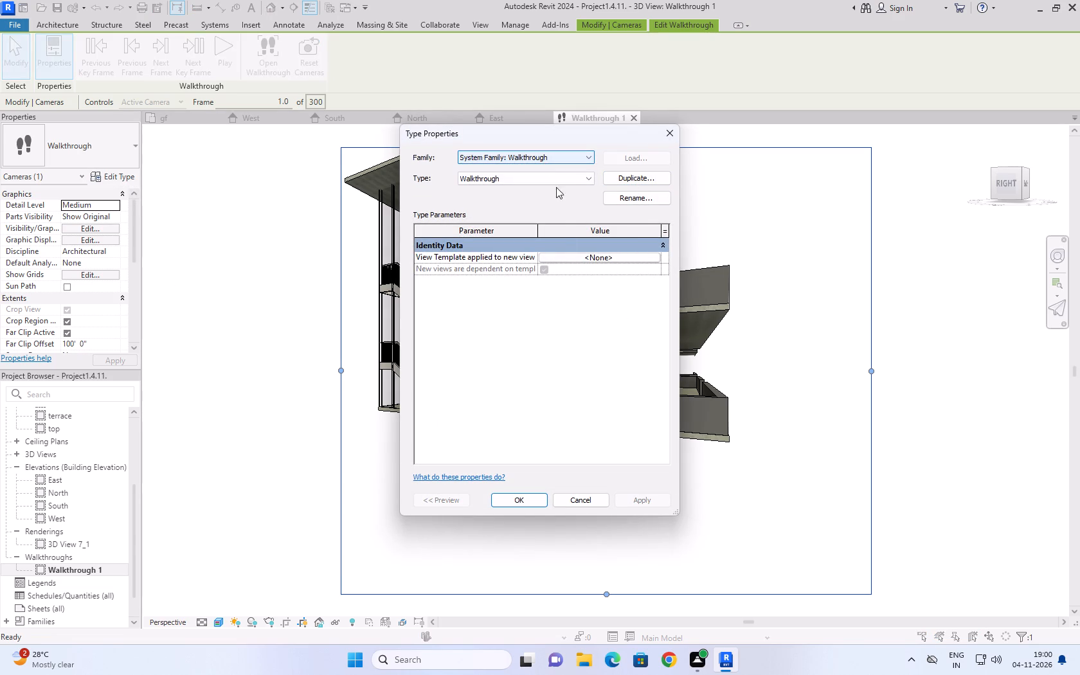
click(586, 257)
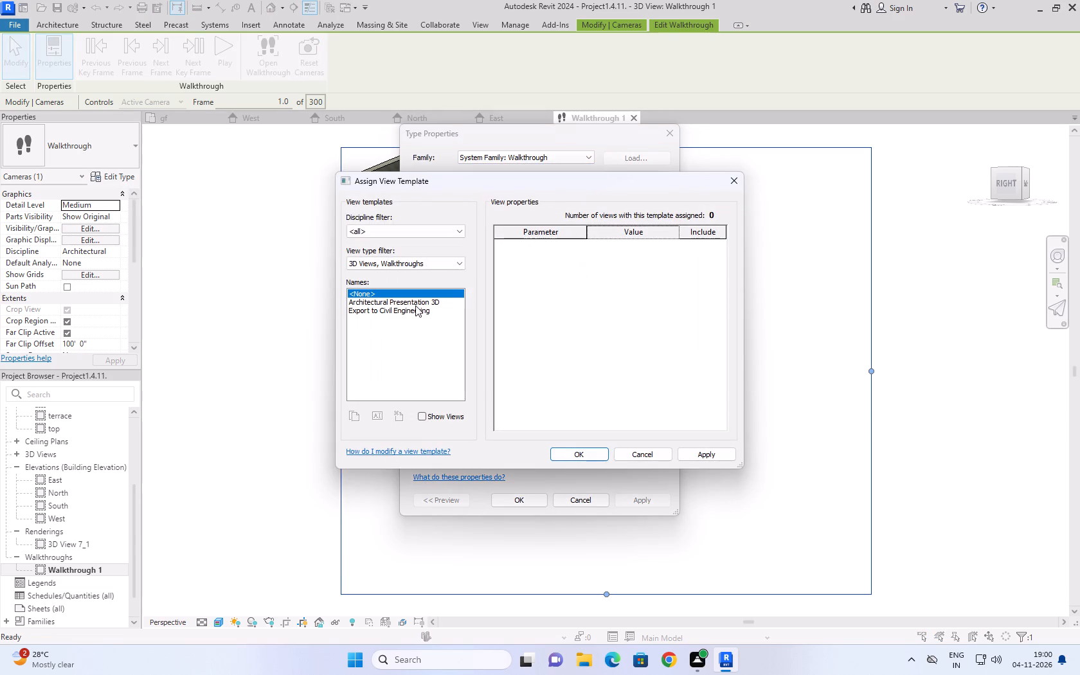
click(413, 306)
click(409, 303)
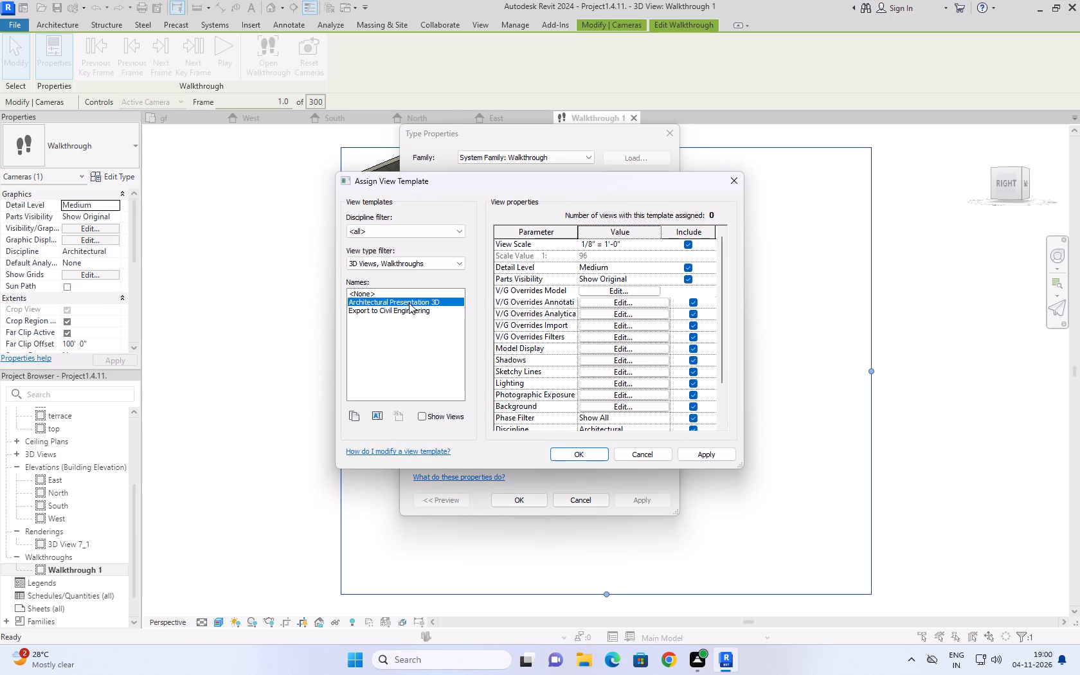
click(410, 312)
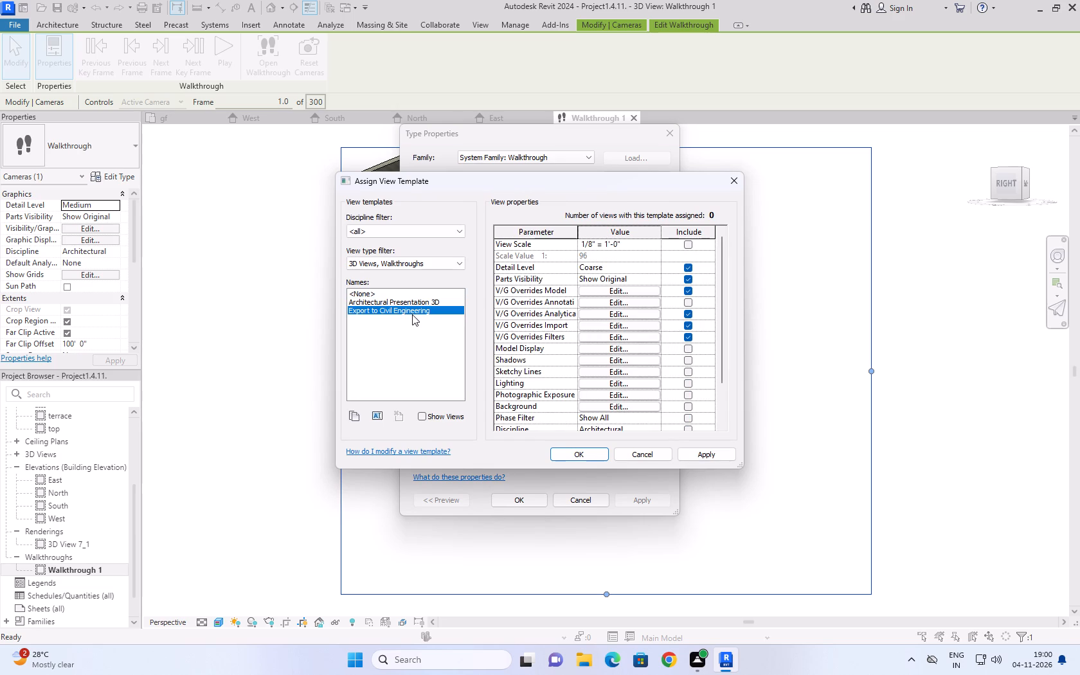
click(415, 297)
click(416, 300)
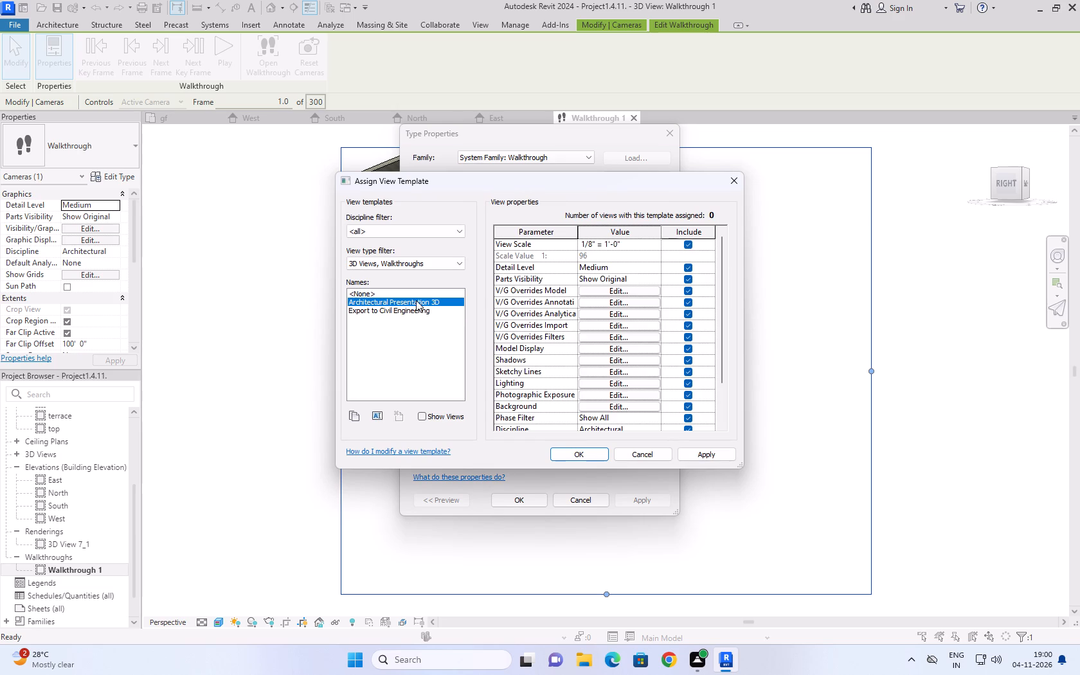
click(705, 453)
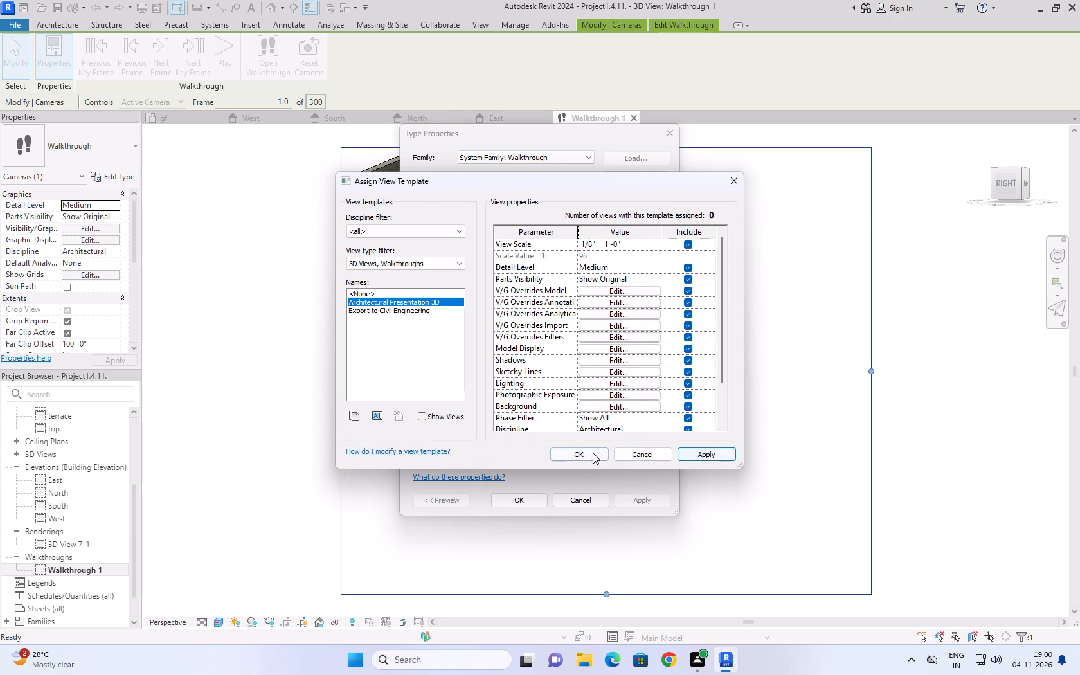
click(591, 453)
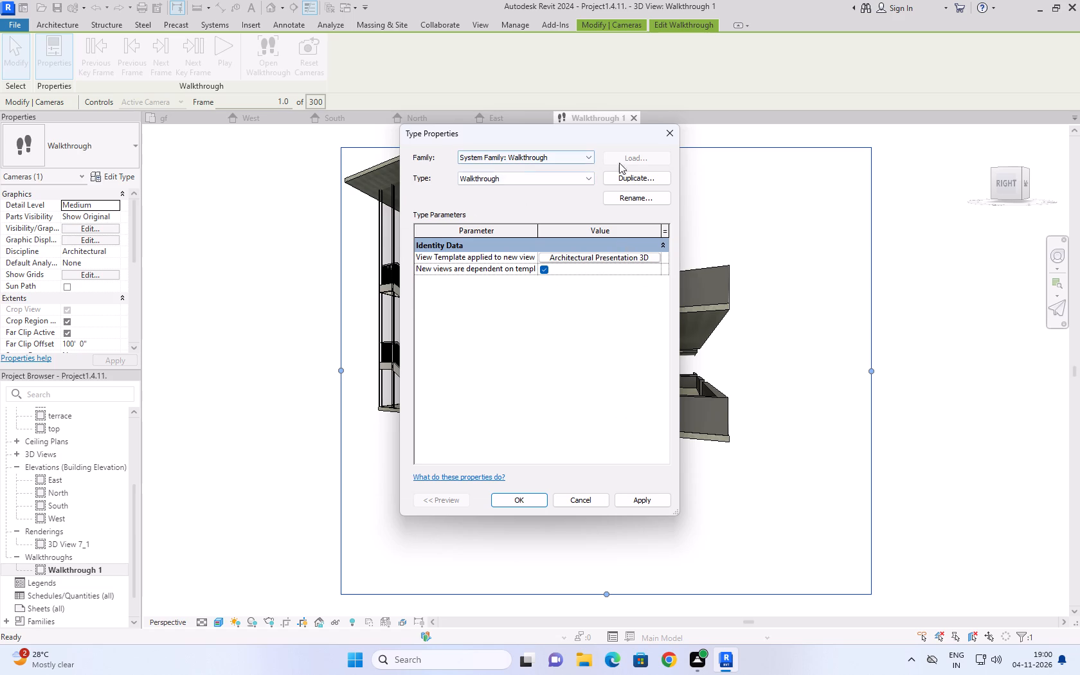
click(627, 506)
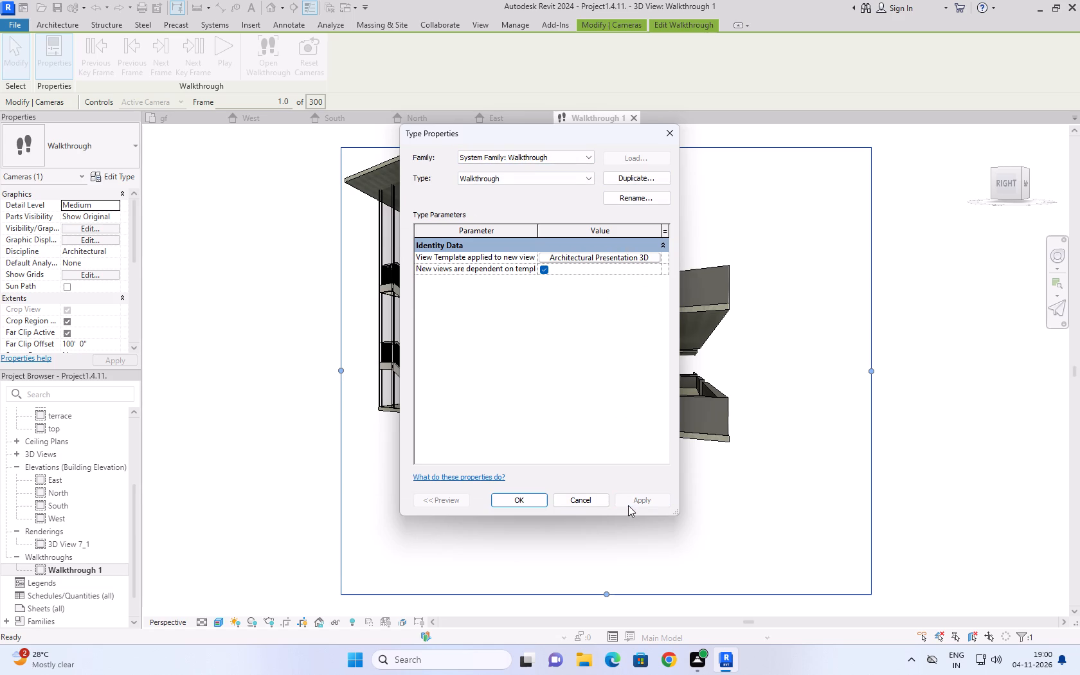
click(541, 496)
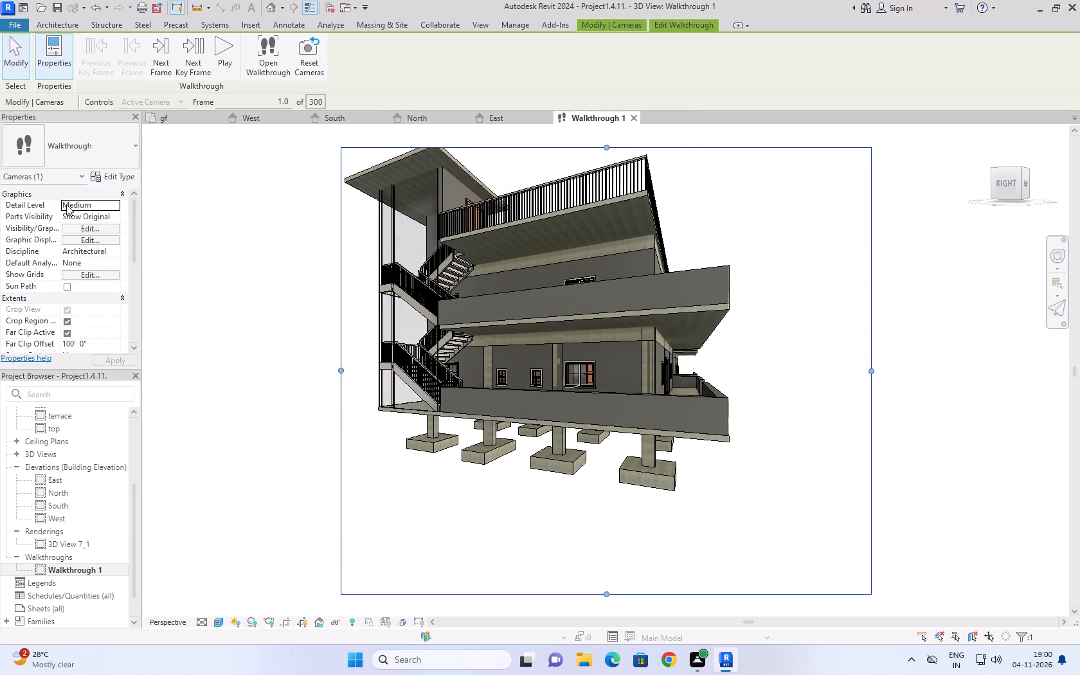
Set Walkthrough 1's rendering settings to Medium quality with the Sky: Very Cloudy background.
scroll(61, 293, down, 5)
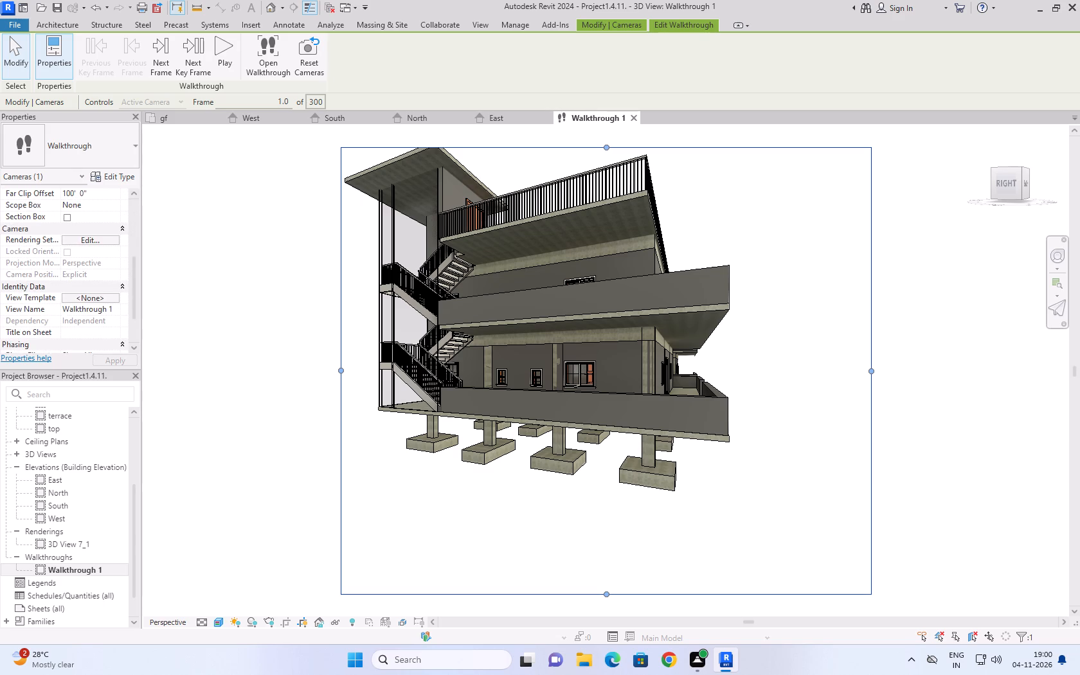
click(84, 242)
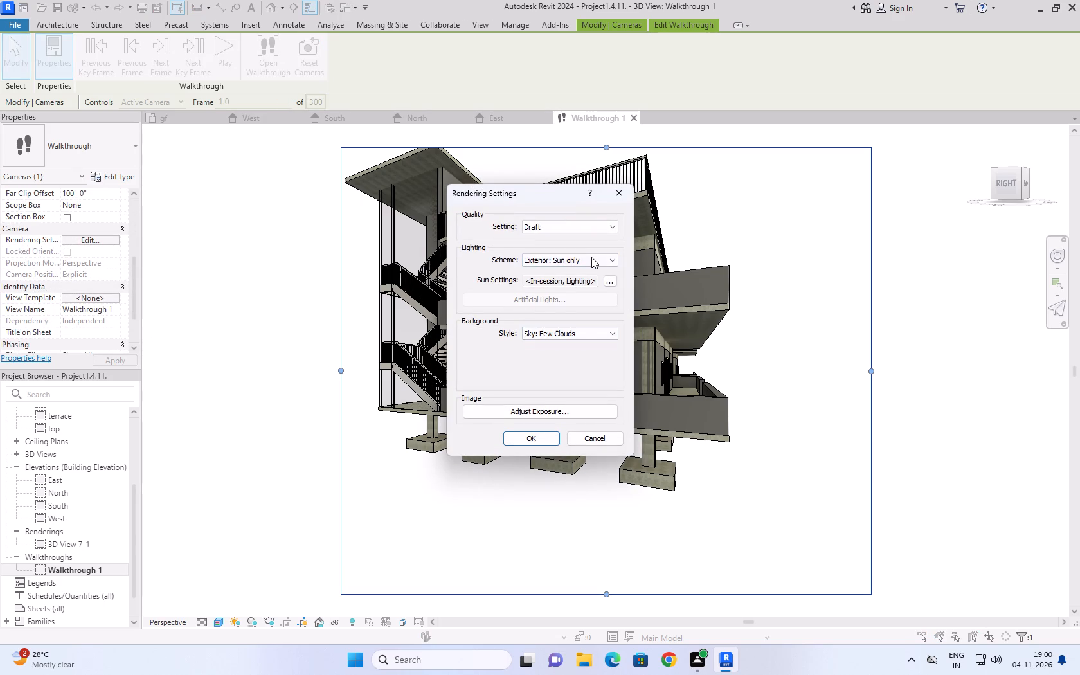
click(588, 232)
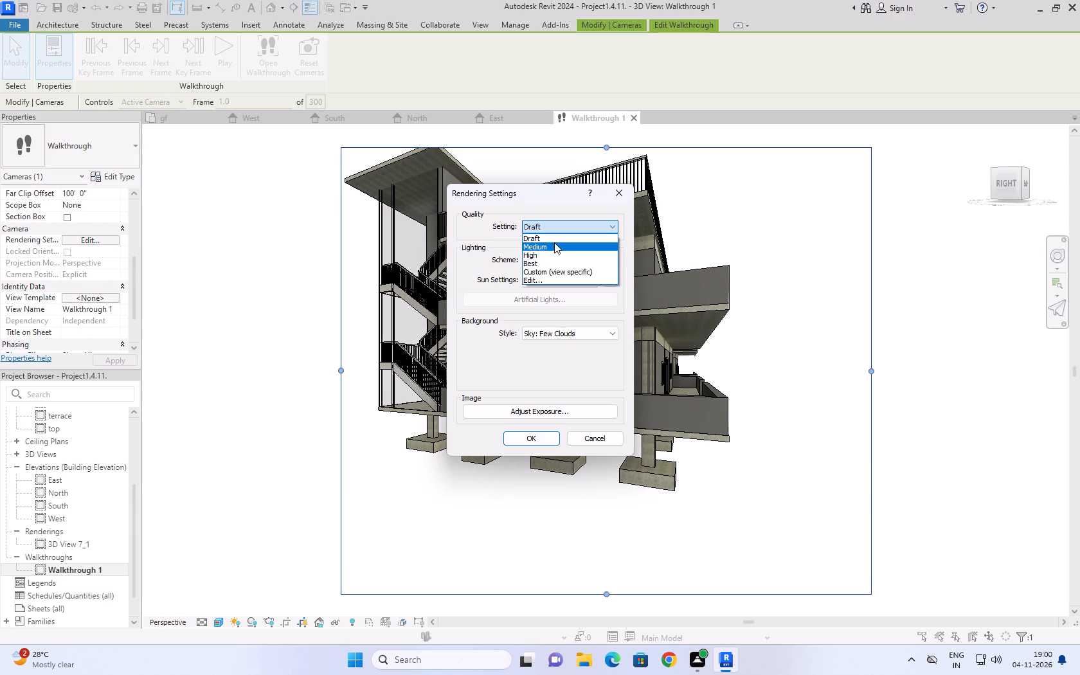
click(554, 242)
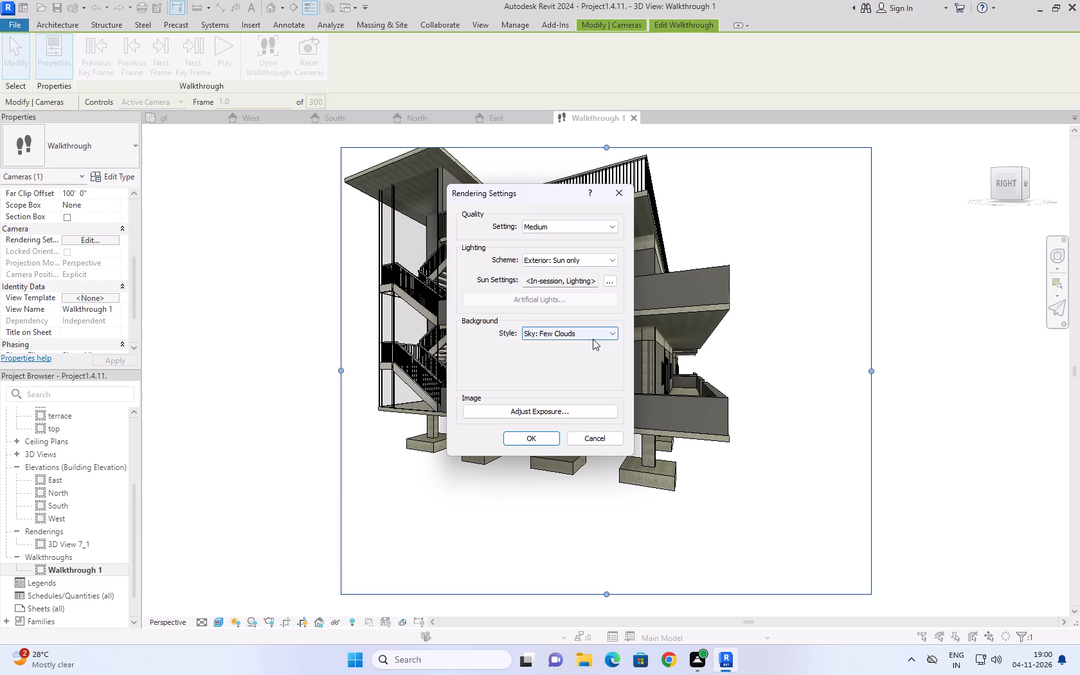
click(606, 337)
click(561, 377)
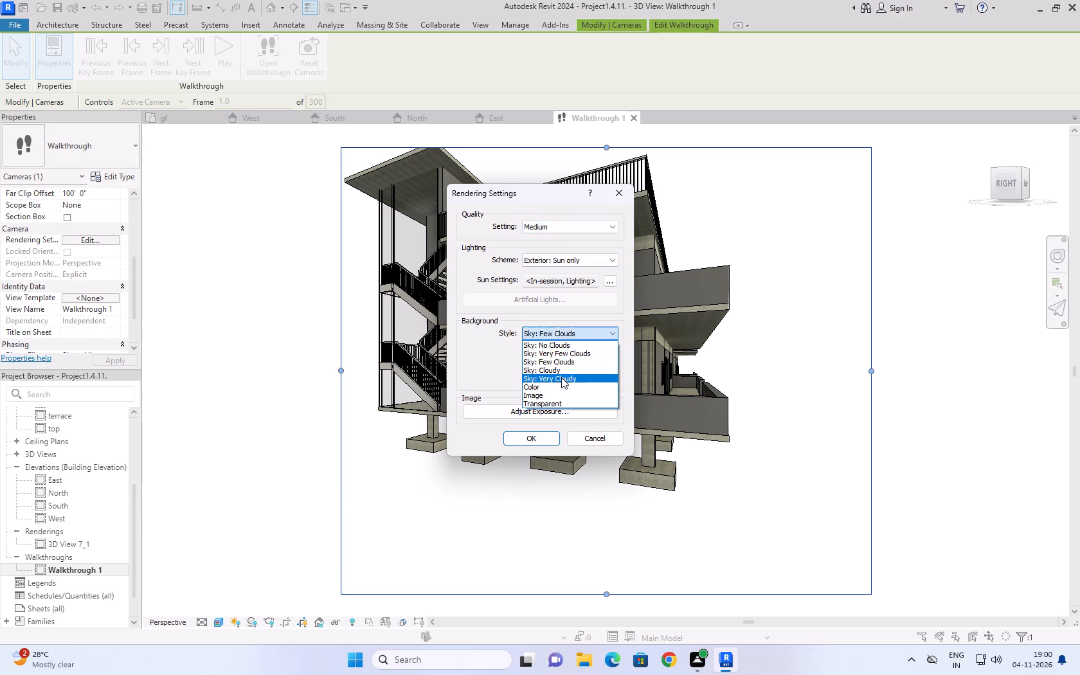
click(578, 226)
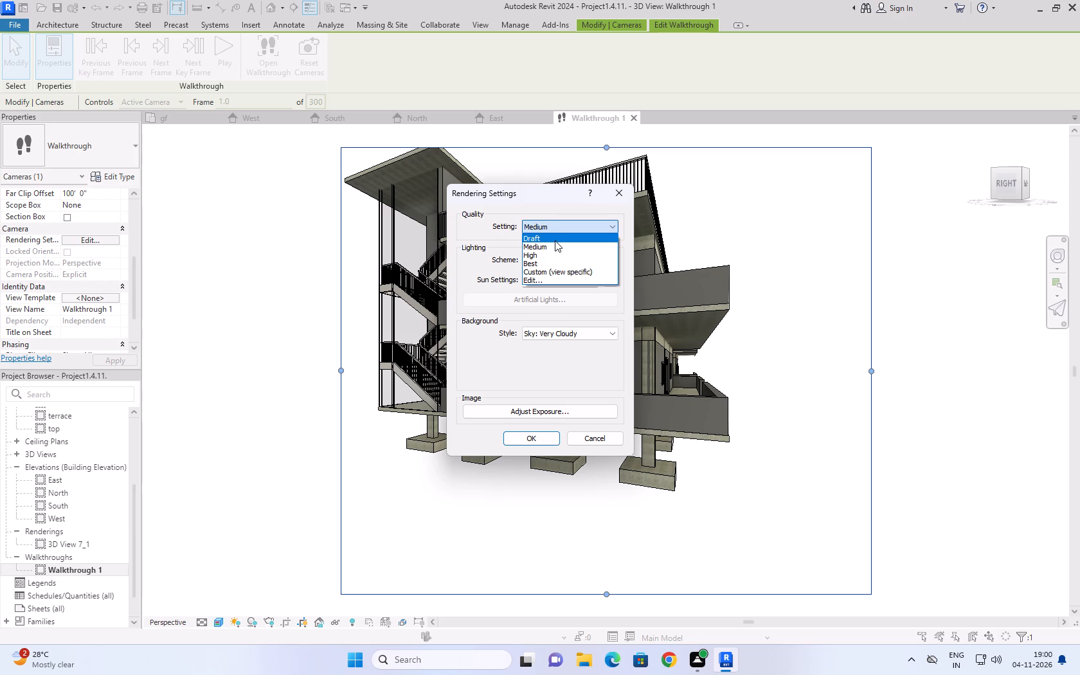
click(555, 248)
click(548, 435)
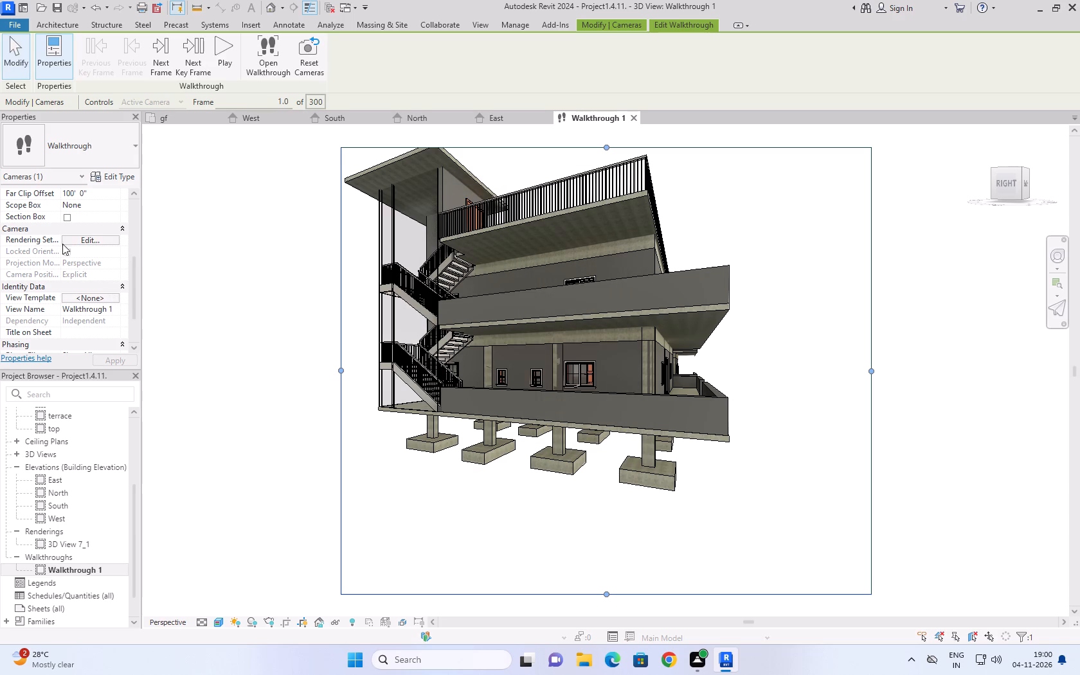
Play Walkthrough 1 through all its frames to review the camera's route around the buildings.
click(230, 51)
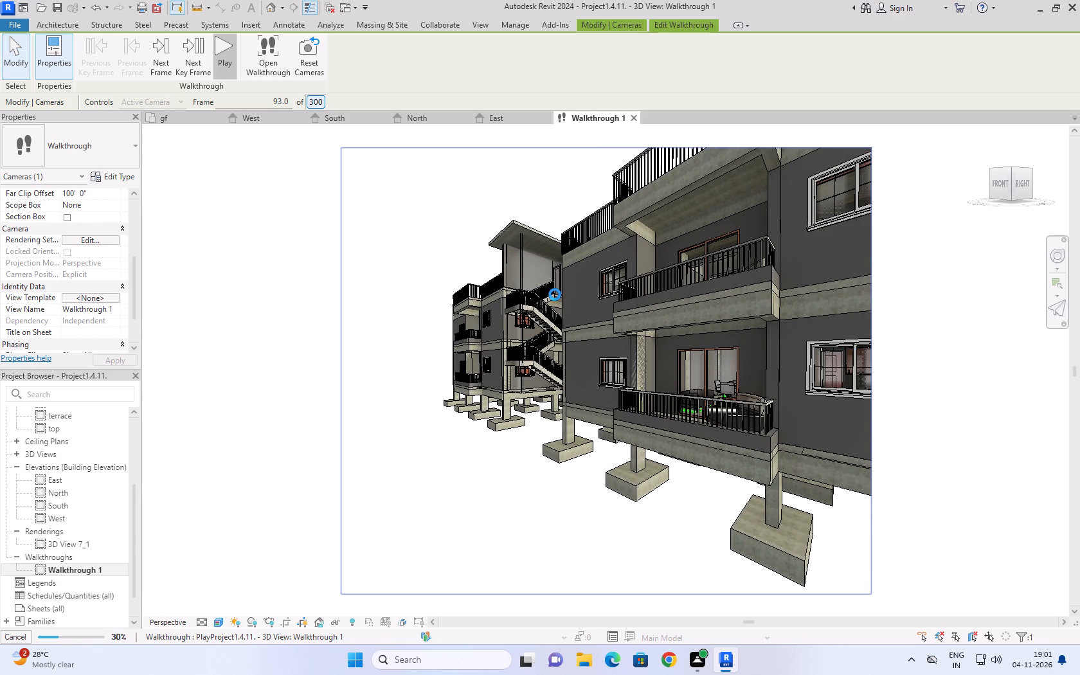
scroll(388, 294, down, 1)
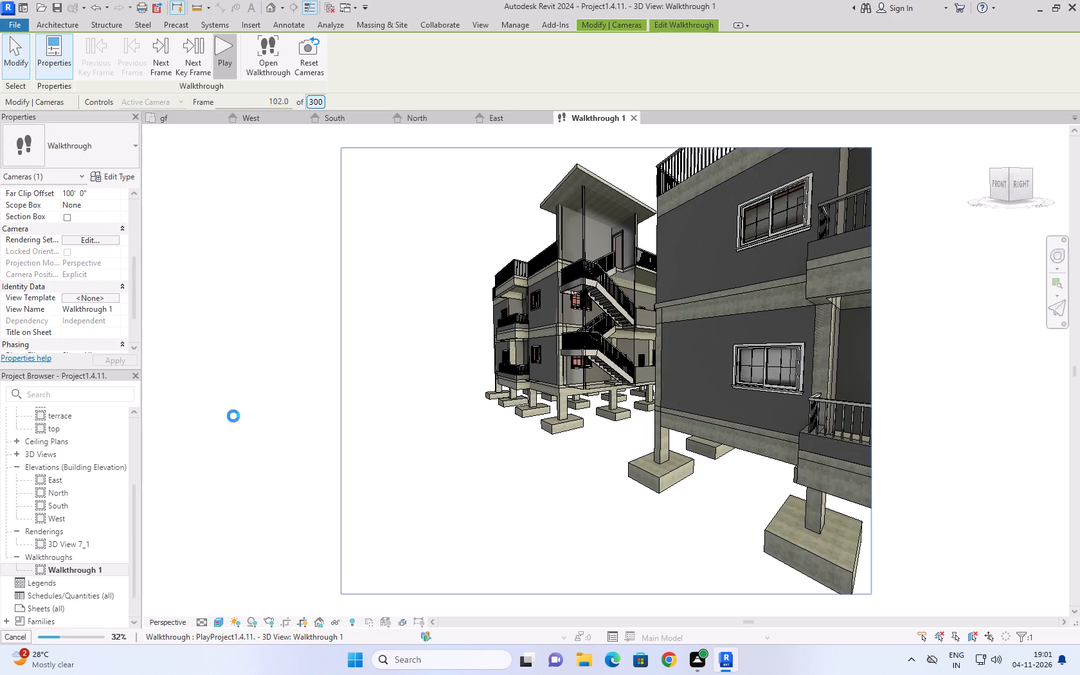
scroll(218, 450, up, 1)
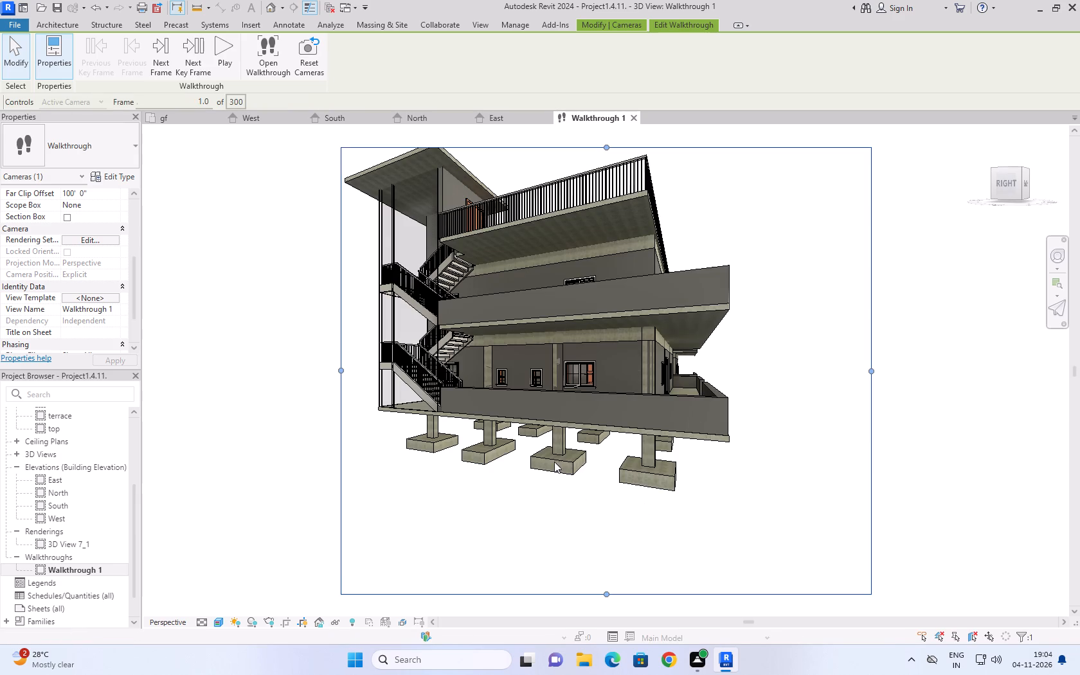
Start exporting Walkthrough 1 as an animation, saving the project before continuing to the length and format settings.
click(6, 25)
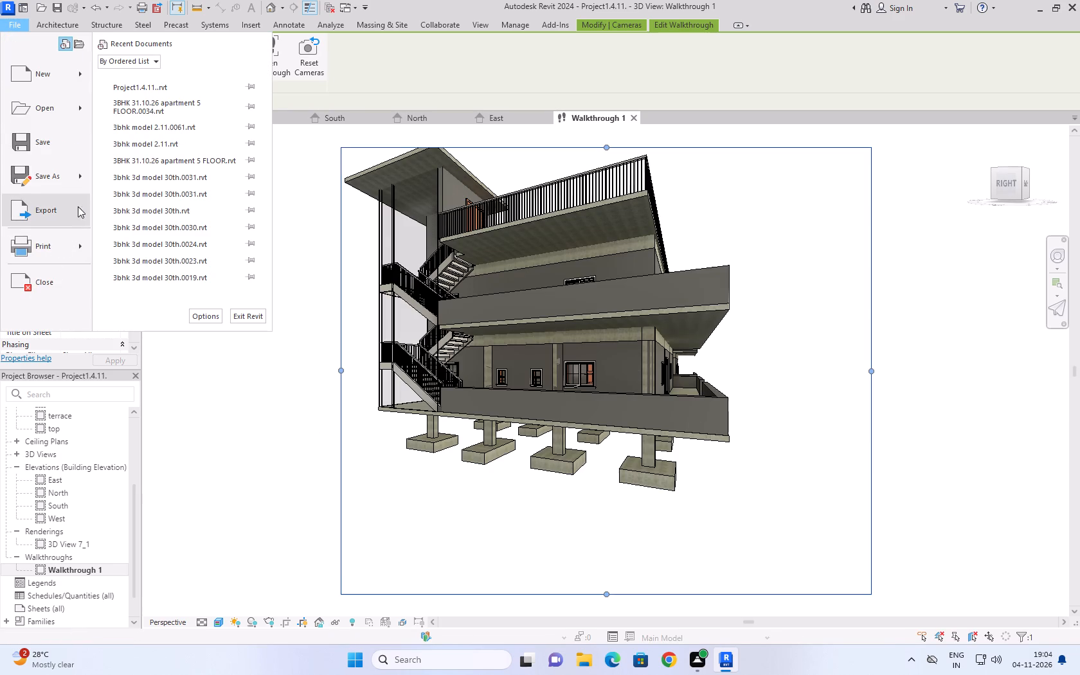
click(80, 204)
scroll(201, 216, down, 7)
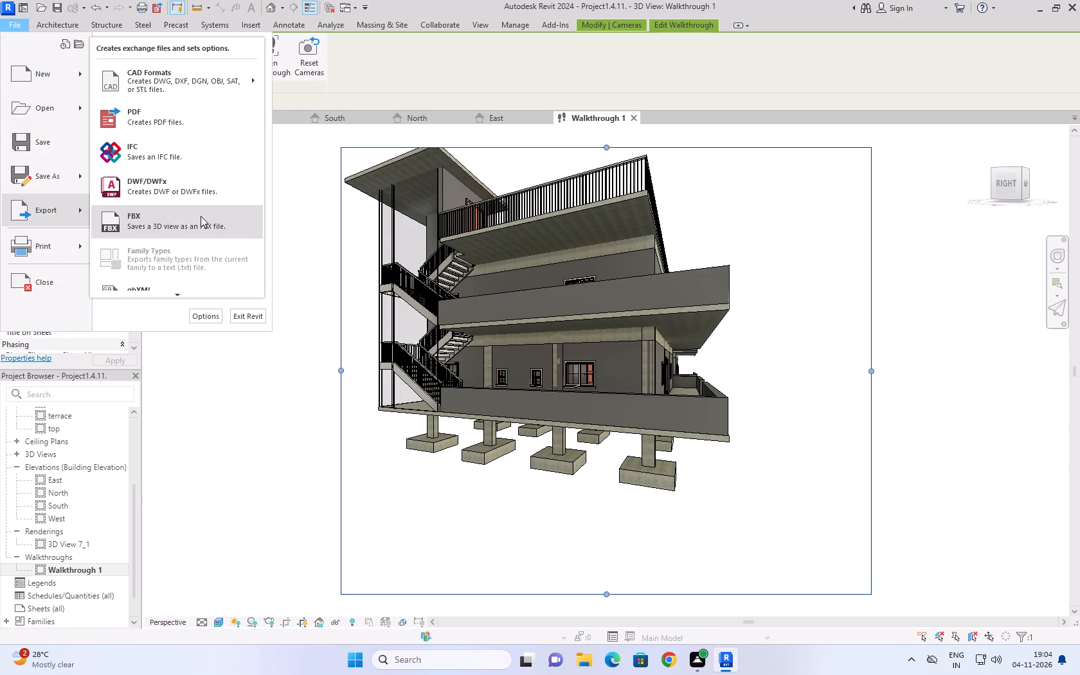
scroll(201, 216, down, 2)
scroll(203, 268, down, 9)
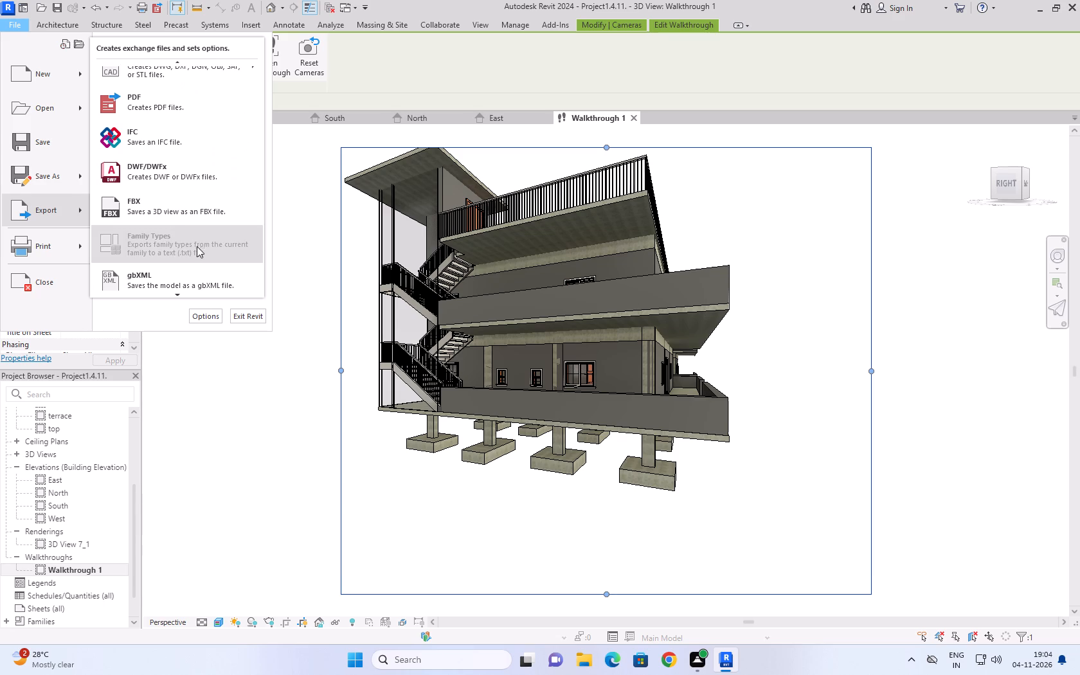
scroll(218, 223, down, 6)
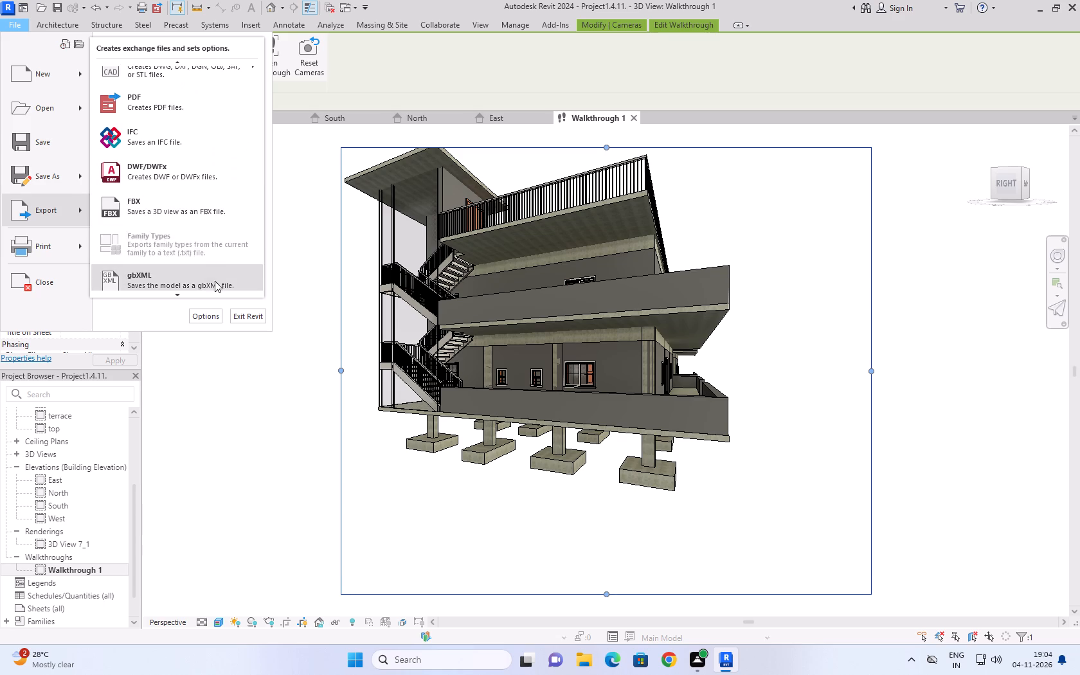
scroll(224, 225, down, 9)
scroll(209, 226, up, 4)
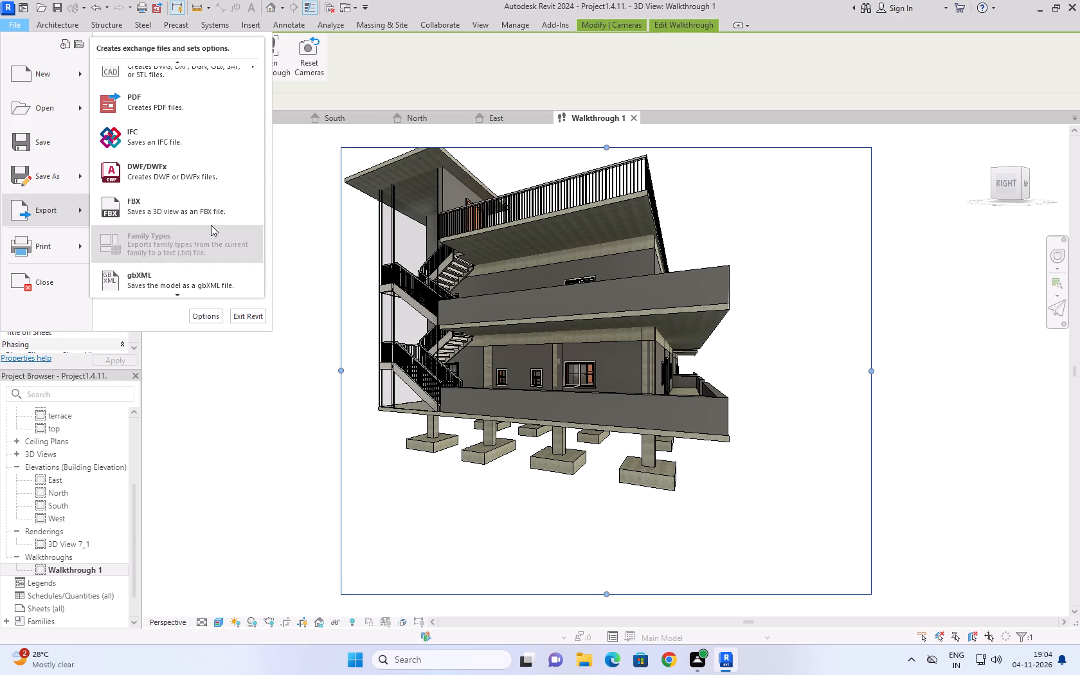
click(81, 182)
click(81, 206)
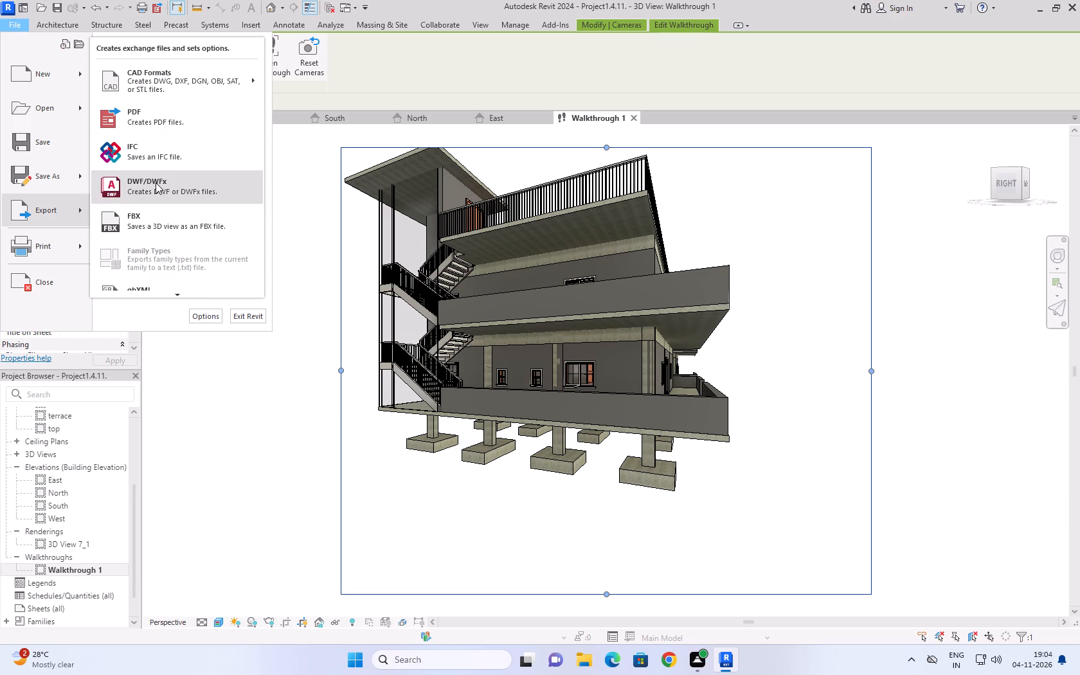
scroll(160, 178, down, 3)
scroll(160, 178, up, 5)
scroll(186, 242, down, 8)
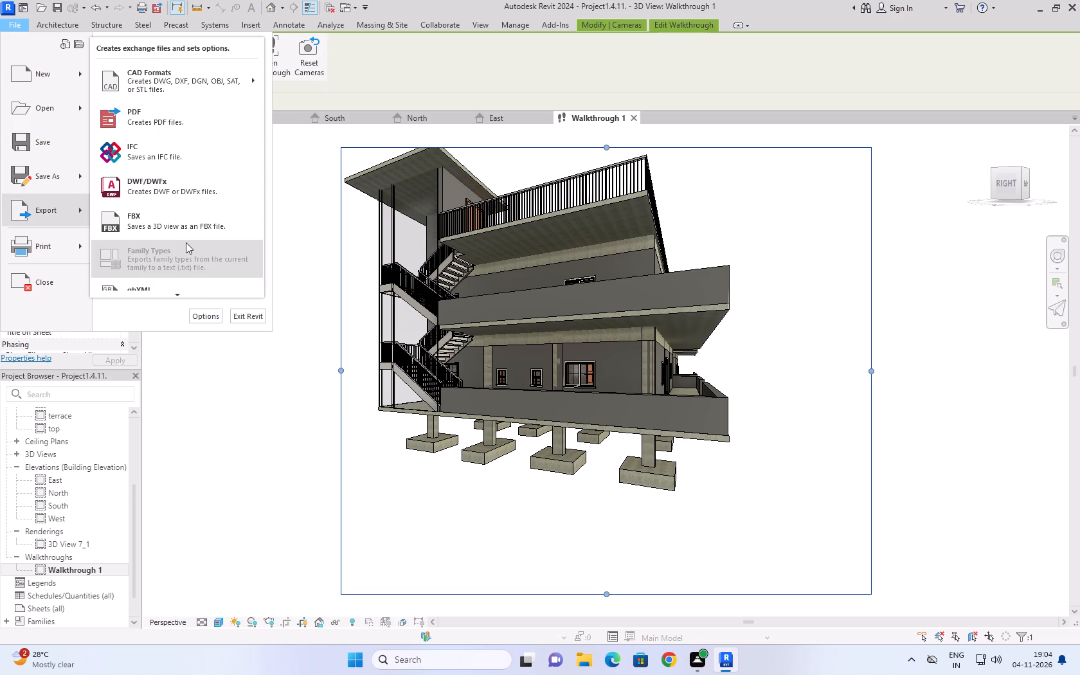
scroll(186, 242, up, 5)
click(177, 294)
click(177, 294)
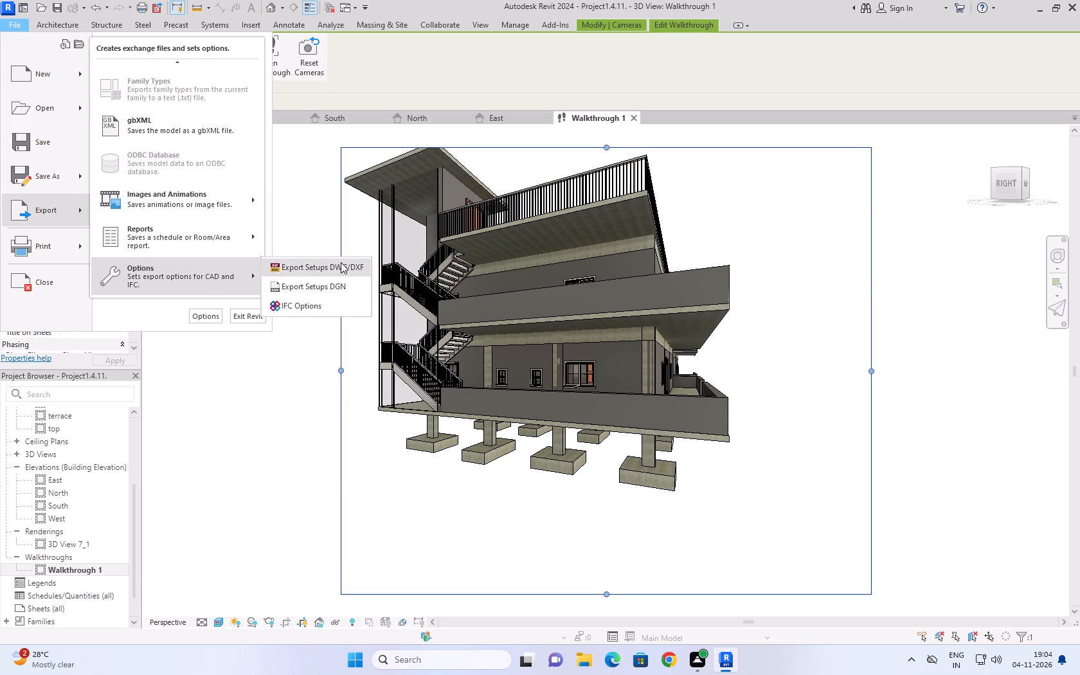
click(249, 203)
click(305, 191)
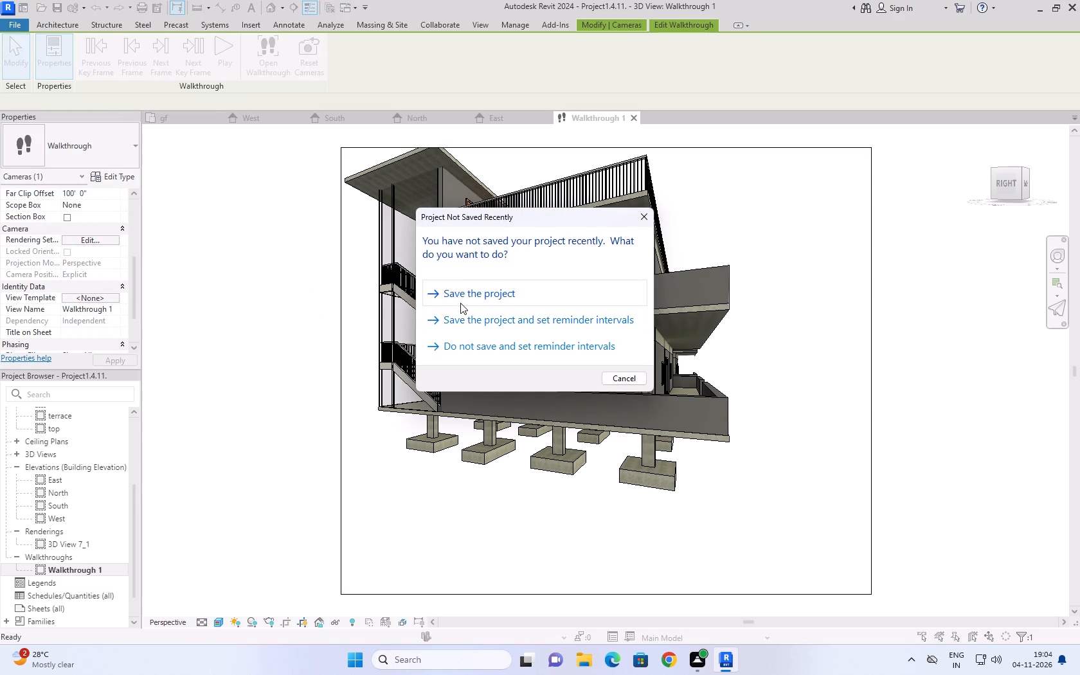
click(489, 292)
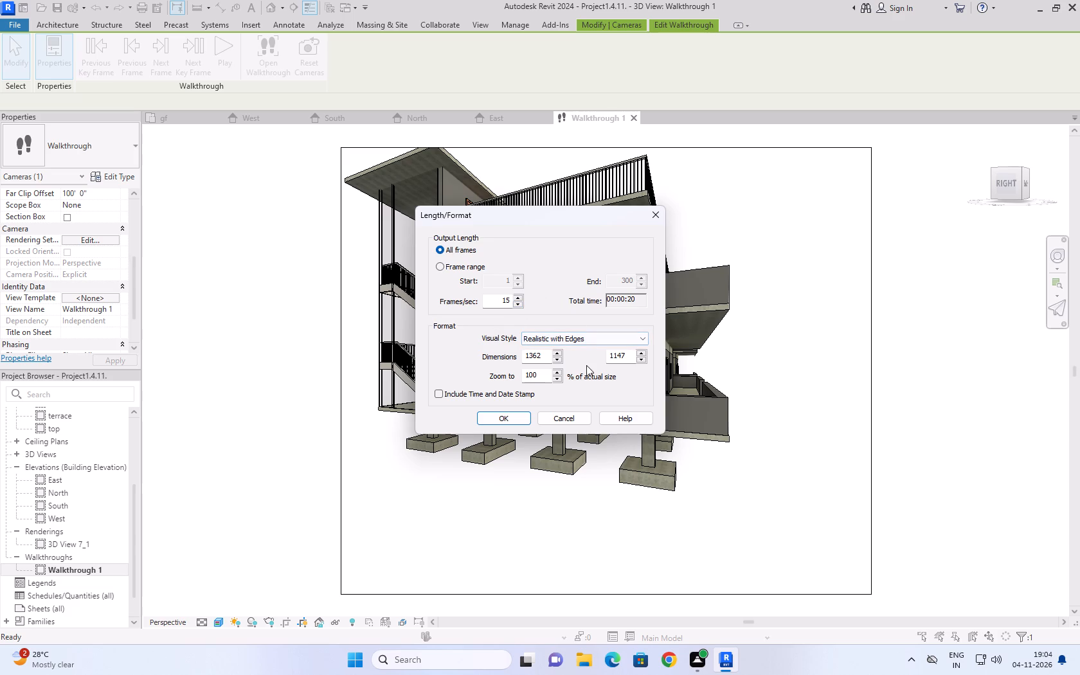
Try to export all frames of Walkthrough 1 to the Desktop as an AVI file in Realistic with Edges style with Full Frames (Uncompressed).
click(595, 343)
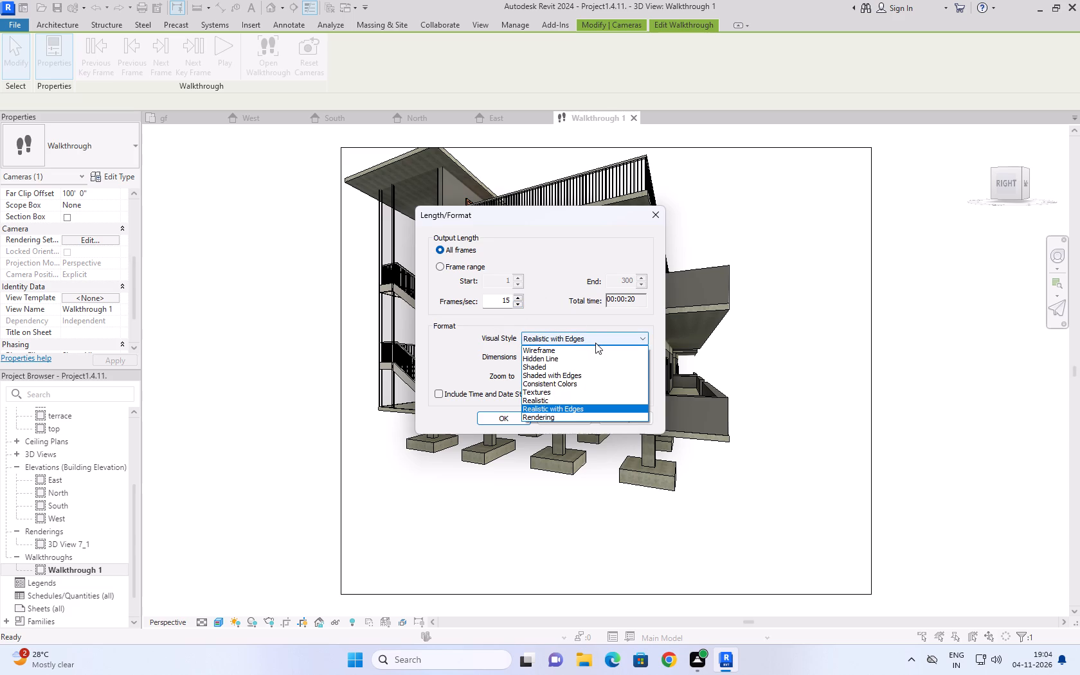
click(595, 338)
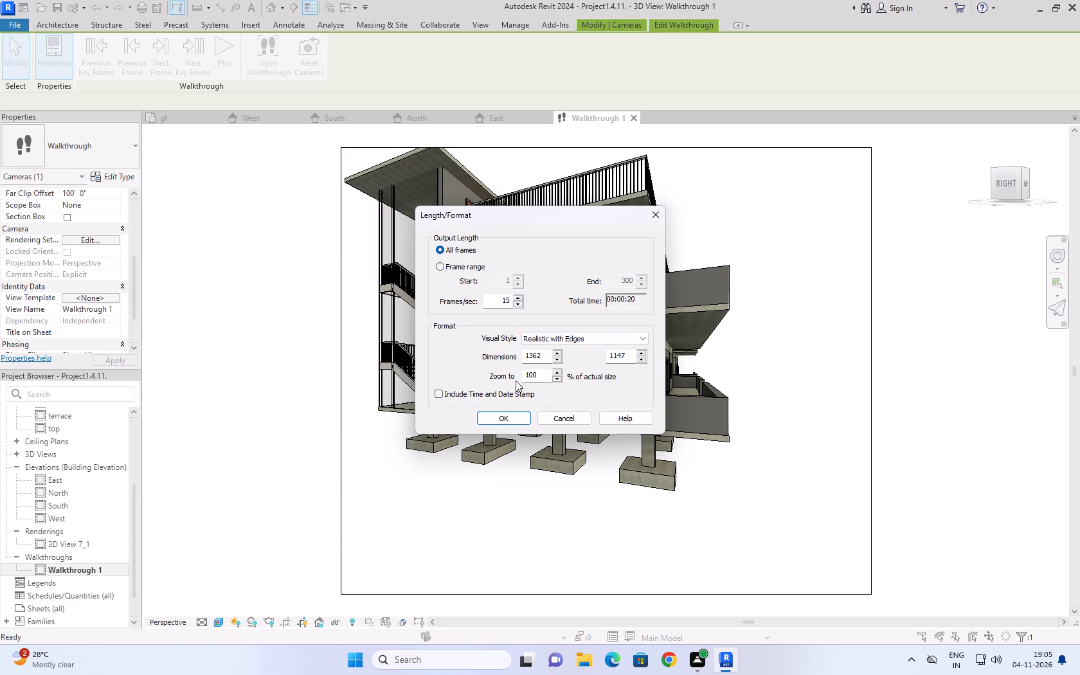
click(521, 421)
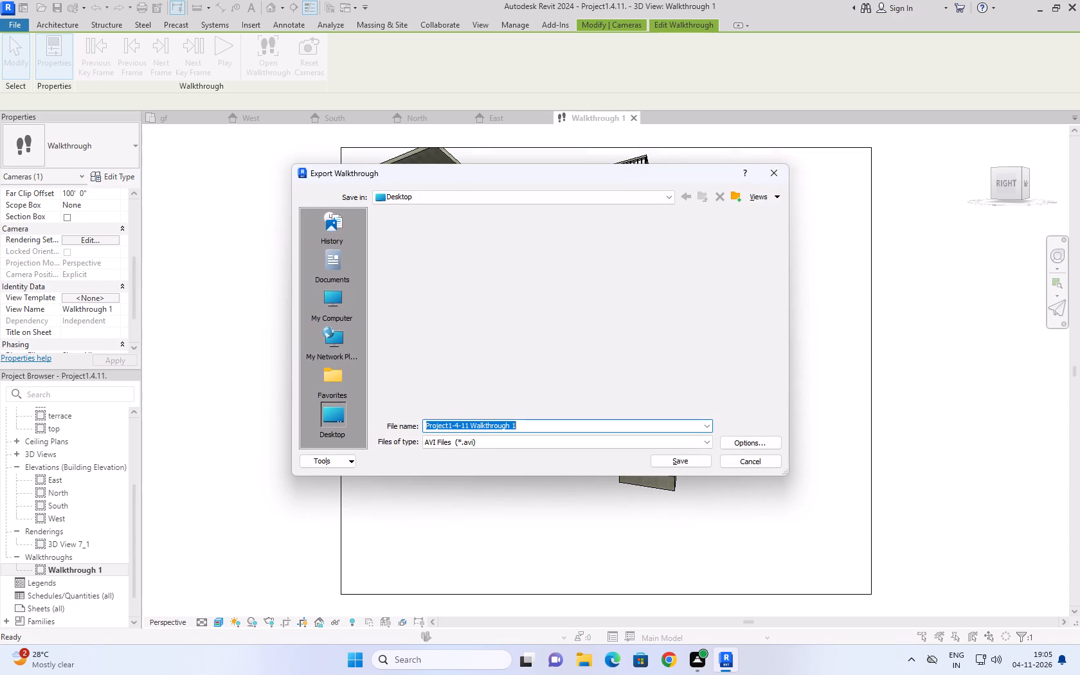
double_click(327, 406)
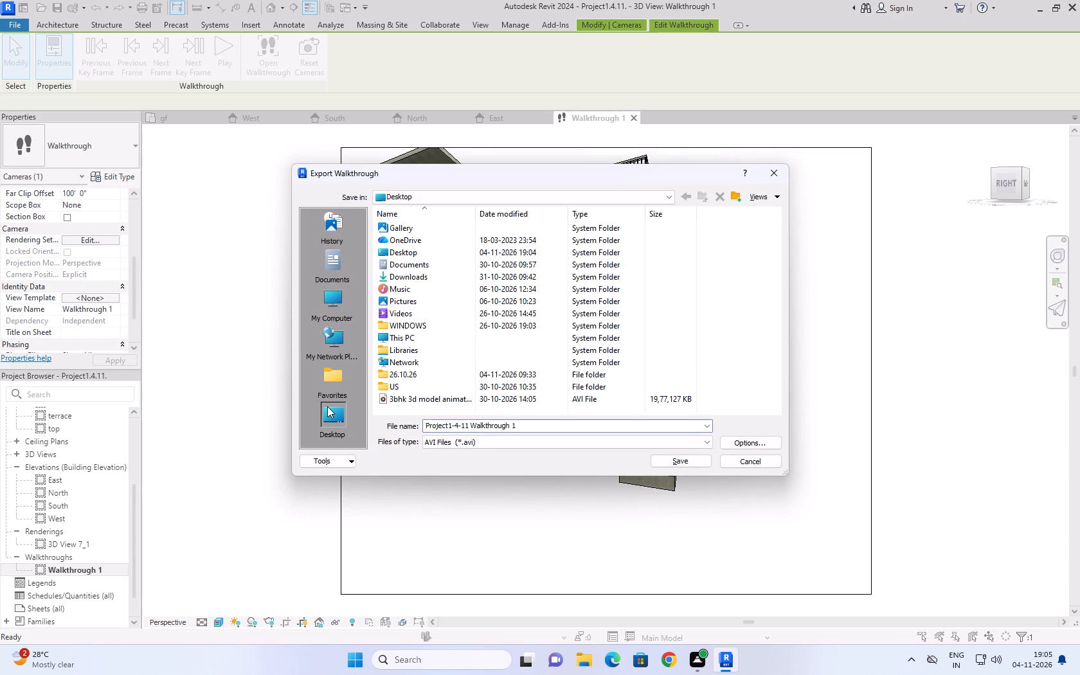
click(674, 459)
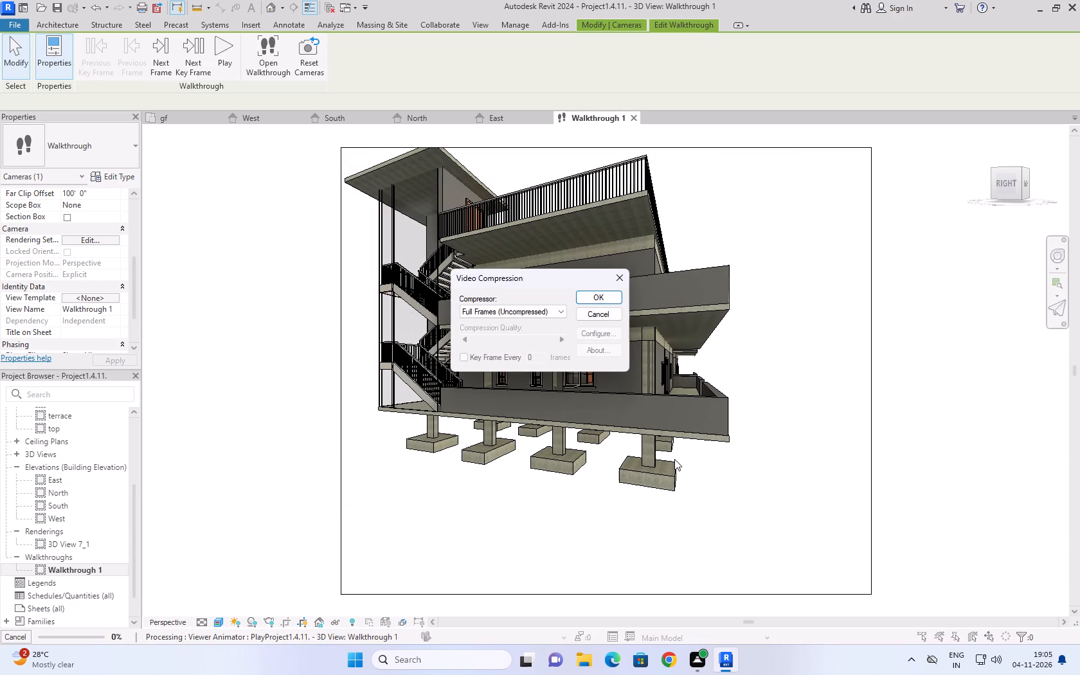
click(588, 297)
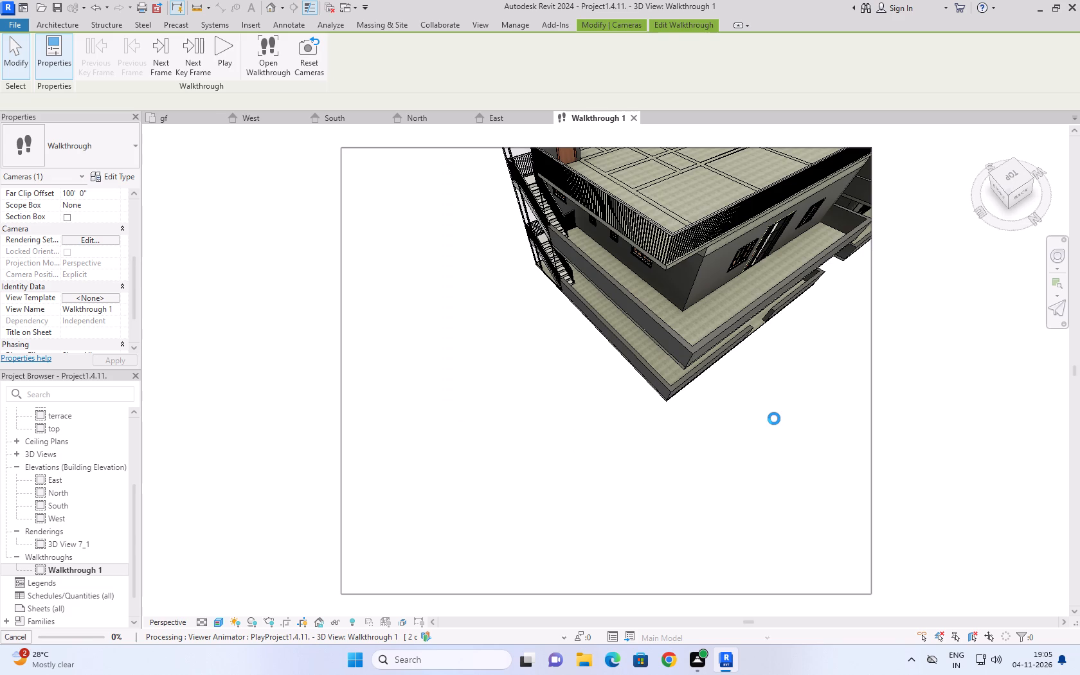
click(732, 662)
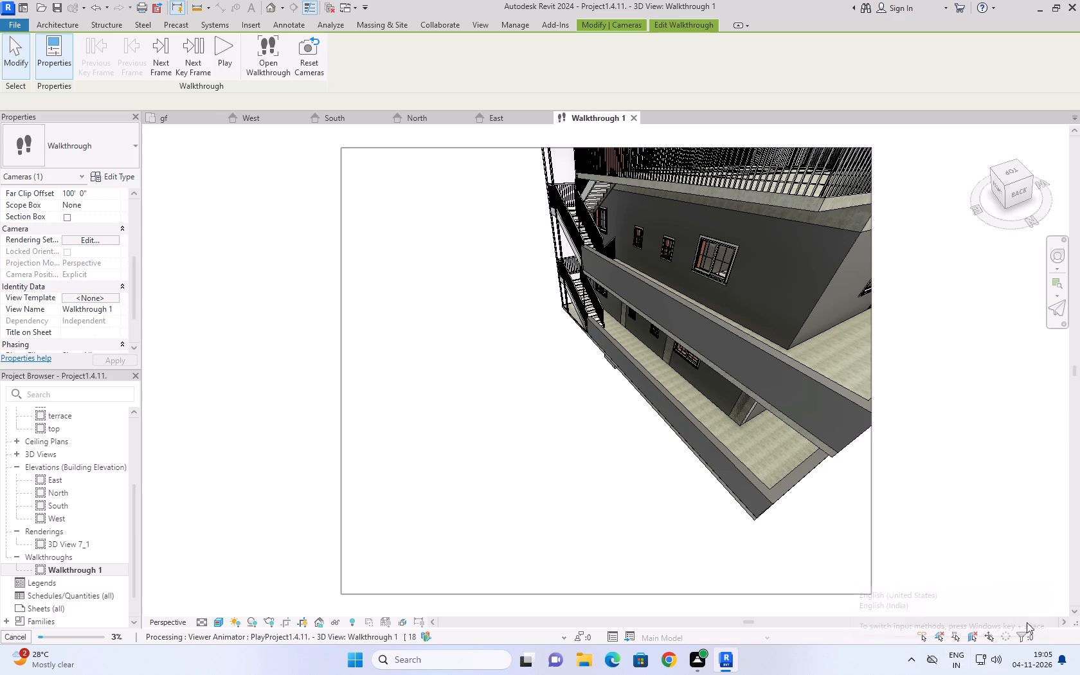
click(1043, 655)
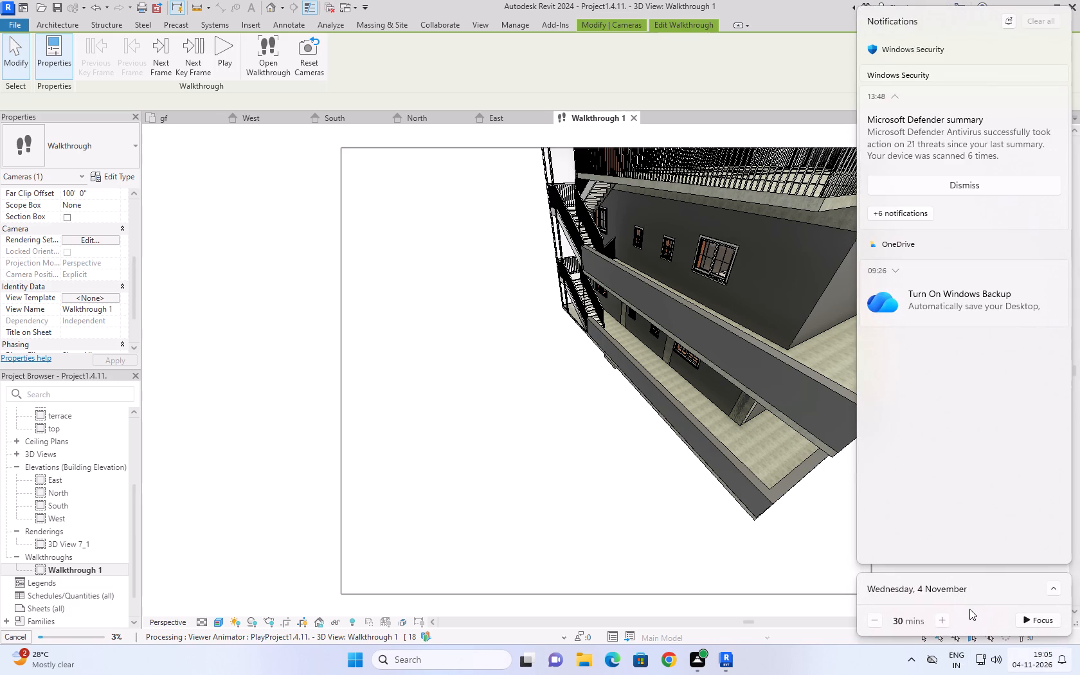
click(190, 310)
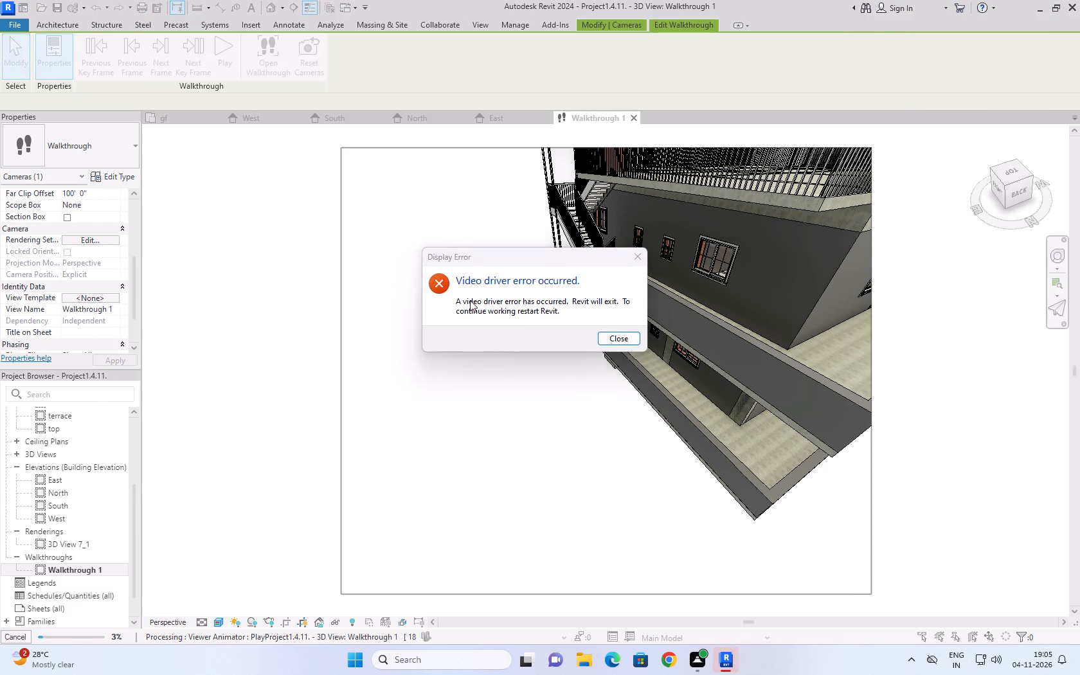
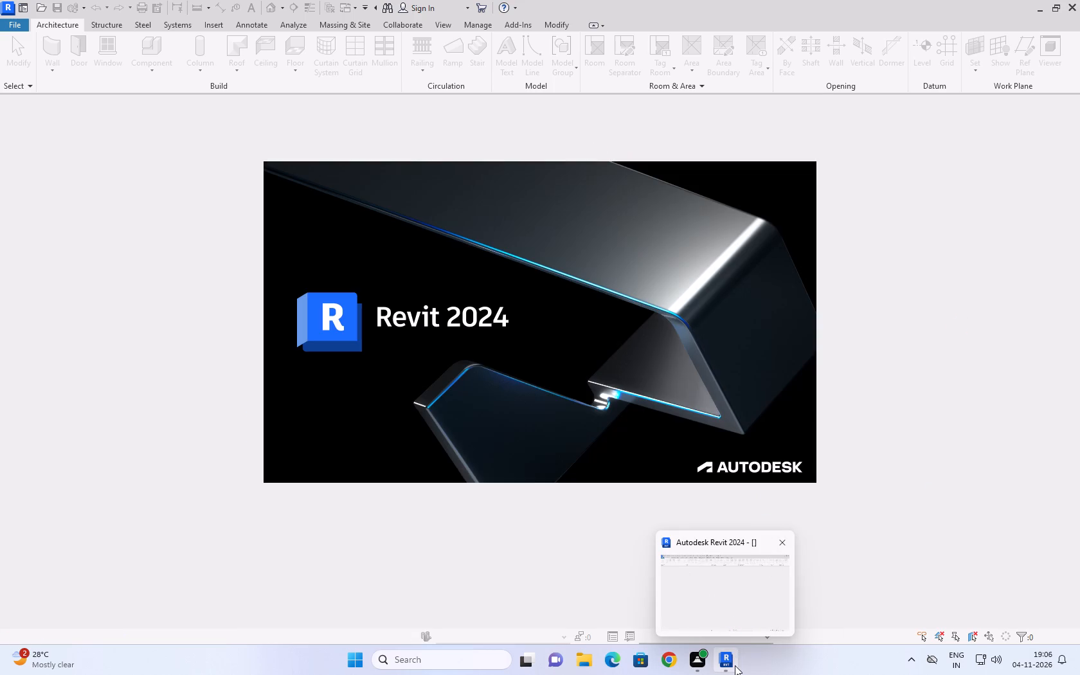
Switch to the Revit window and view the building project's South elevation.
click(735, 665)
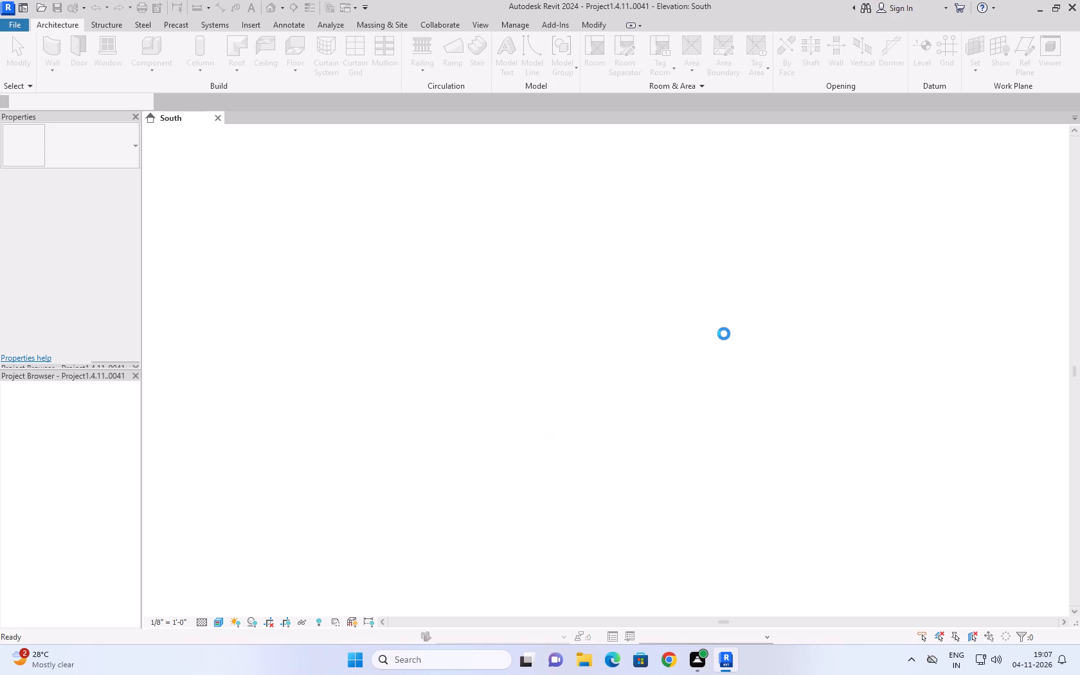
scroll(725, 333, down, 4)
scroll(795, 366, down, 2)
scroll(715, 633, up, 1)
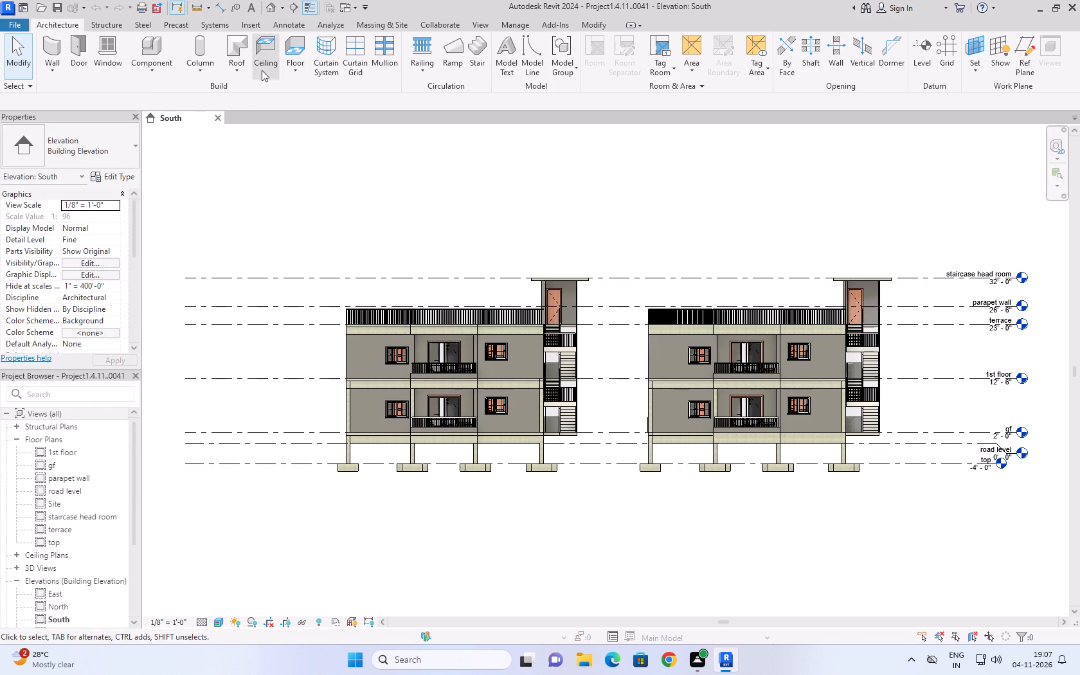
Open the gf floor plan view.
double_click(63, 459)
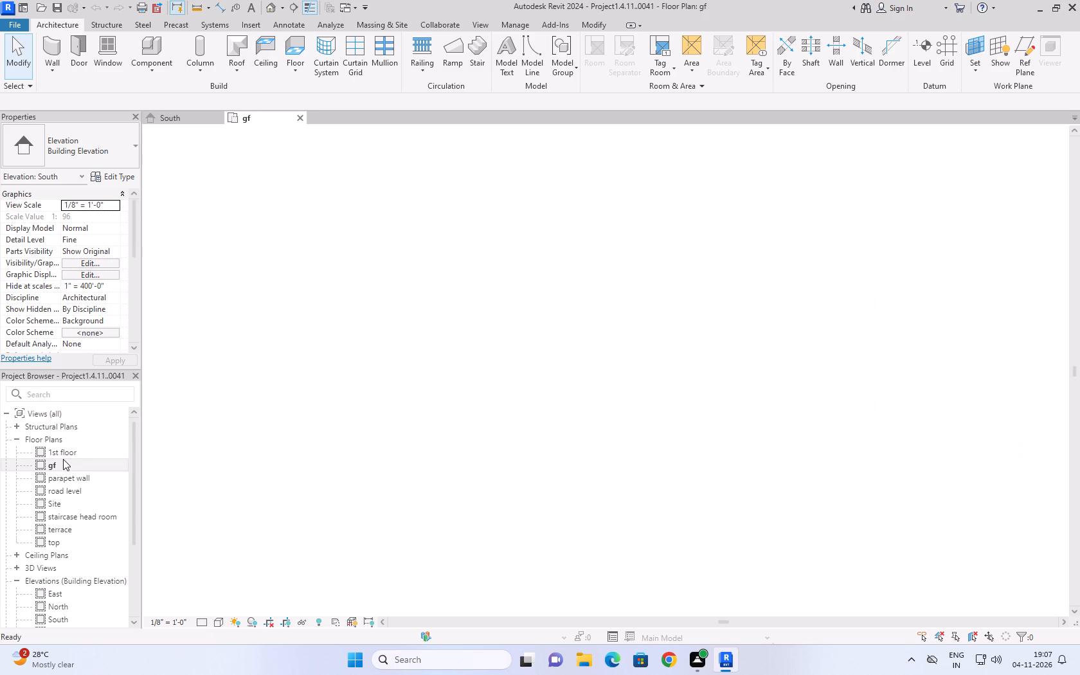
Return to the South elevation view.
click(163, 113)
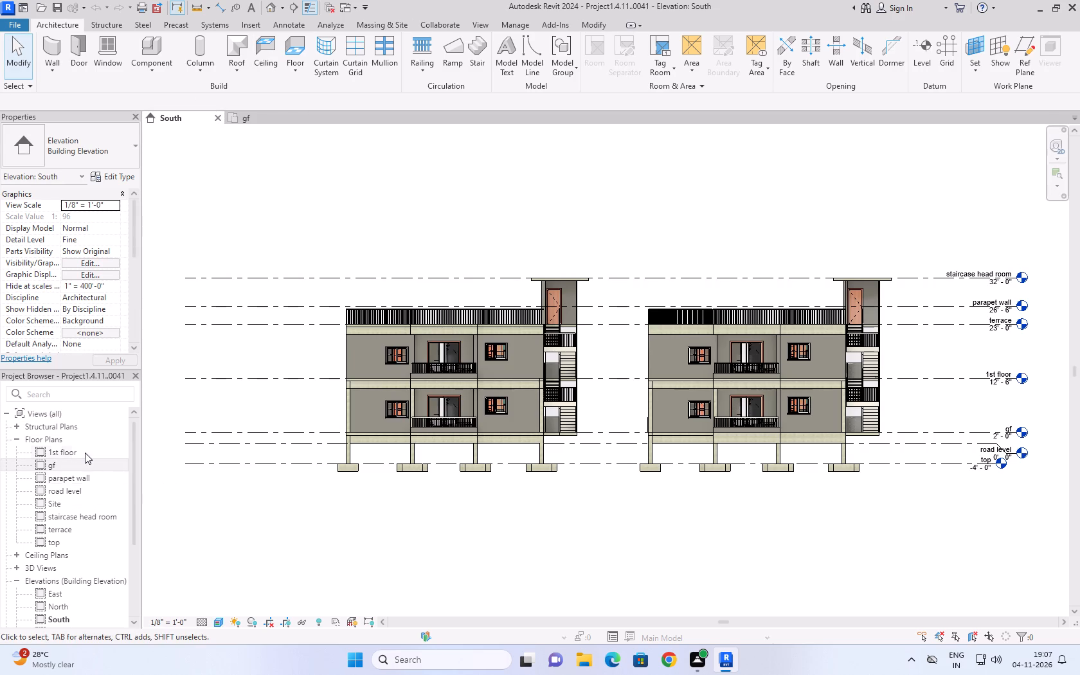
scroll(85, 453, down, 3)
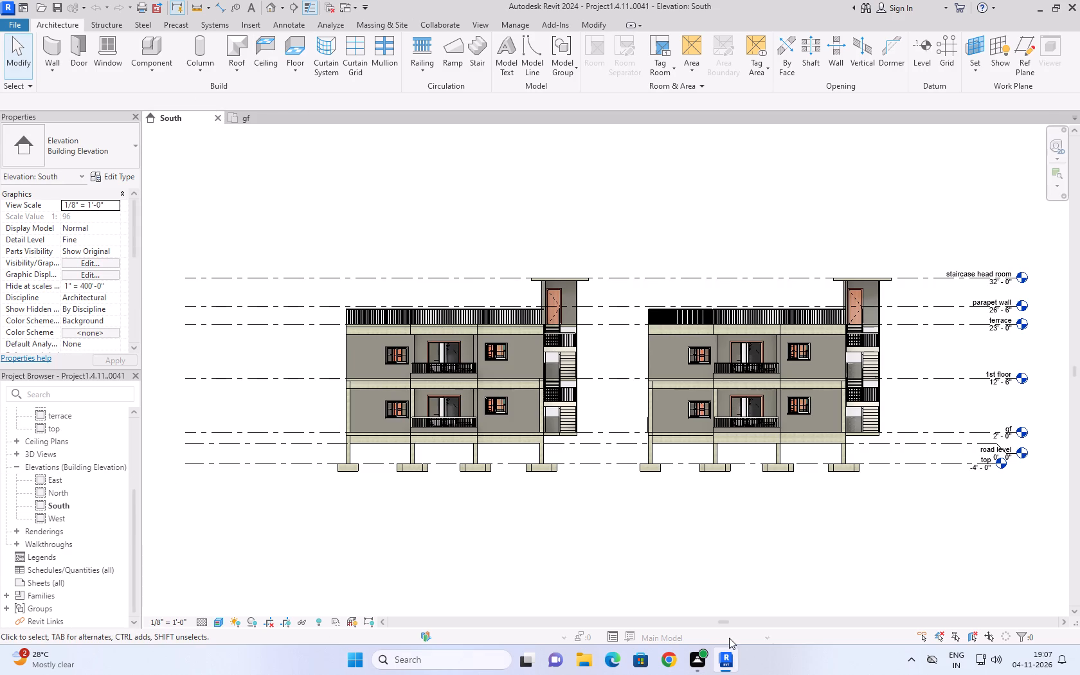
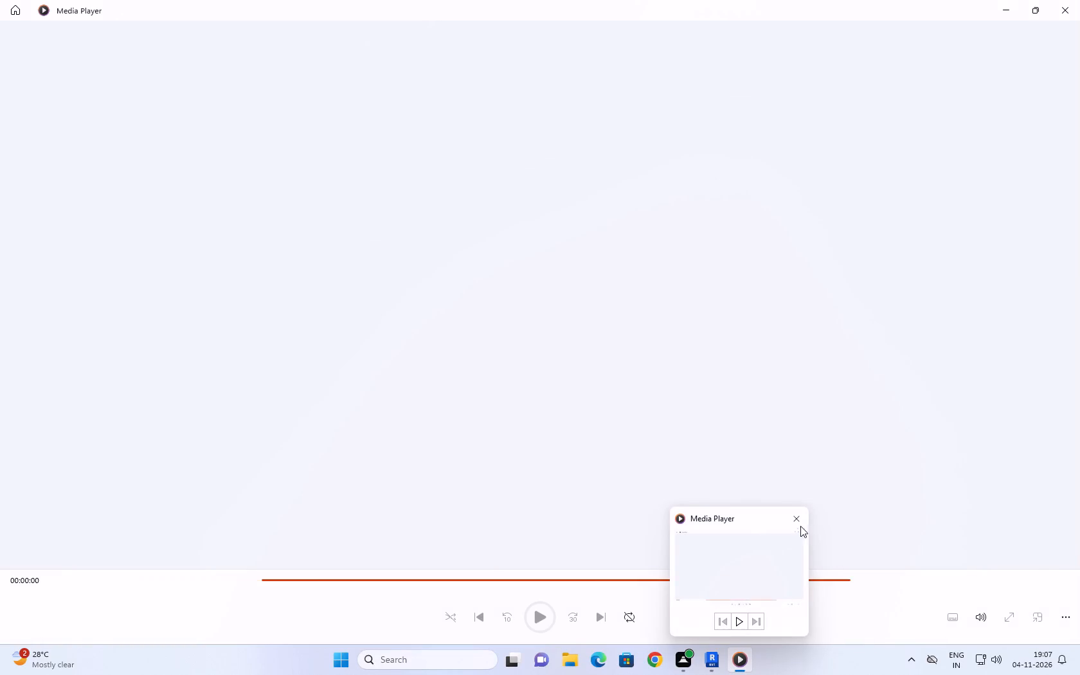
Try to play the desktop video Project1-4-11 Walkthrough 1 in Media Player, and close the player.
click(804, 518)
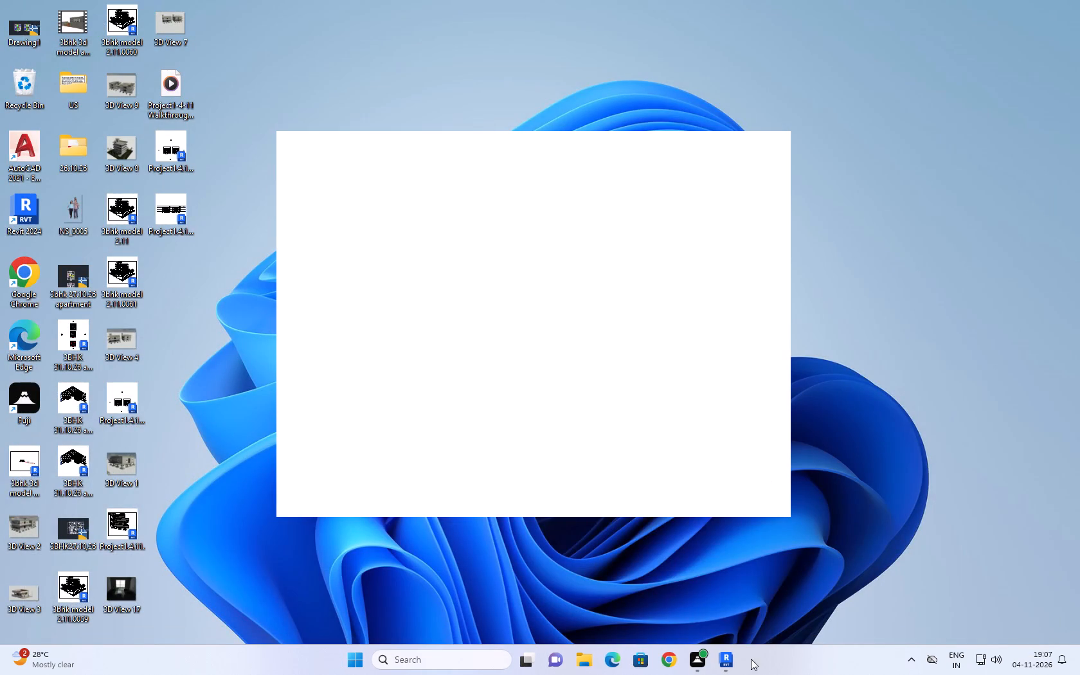
double_click(168, 96)
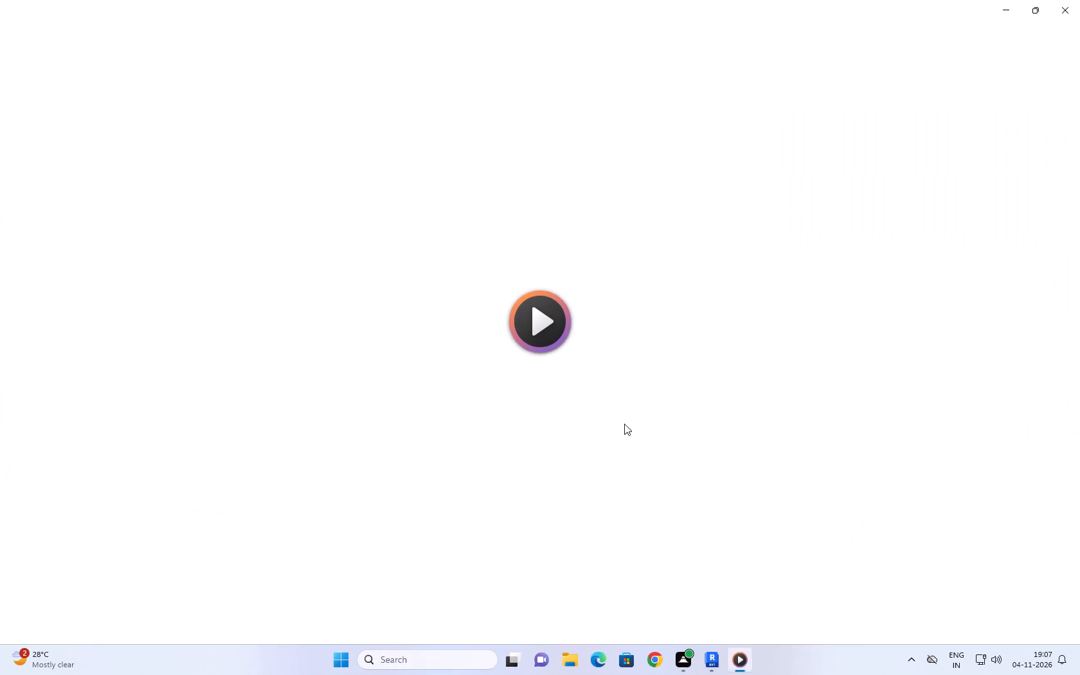
click(545, 327)
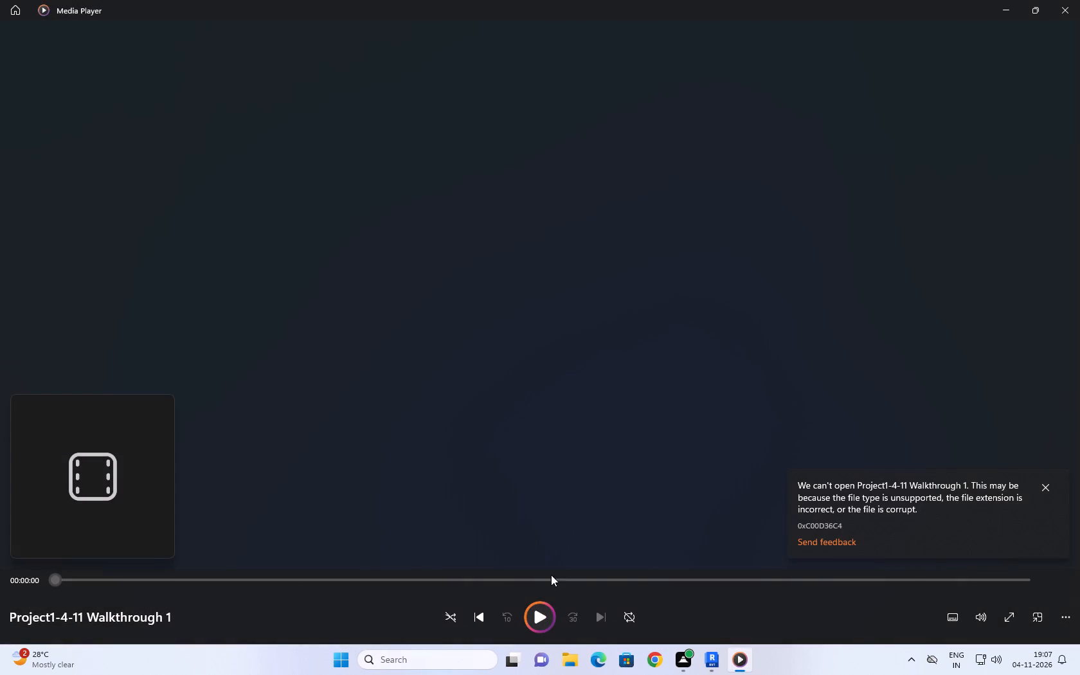
click(541, 611)
click(183, 335)
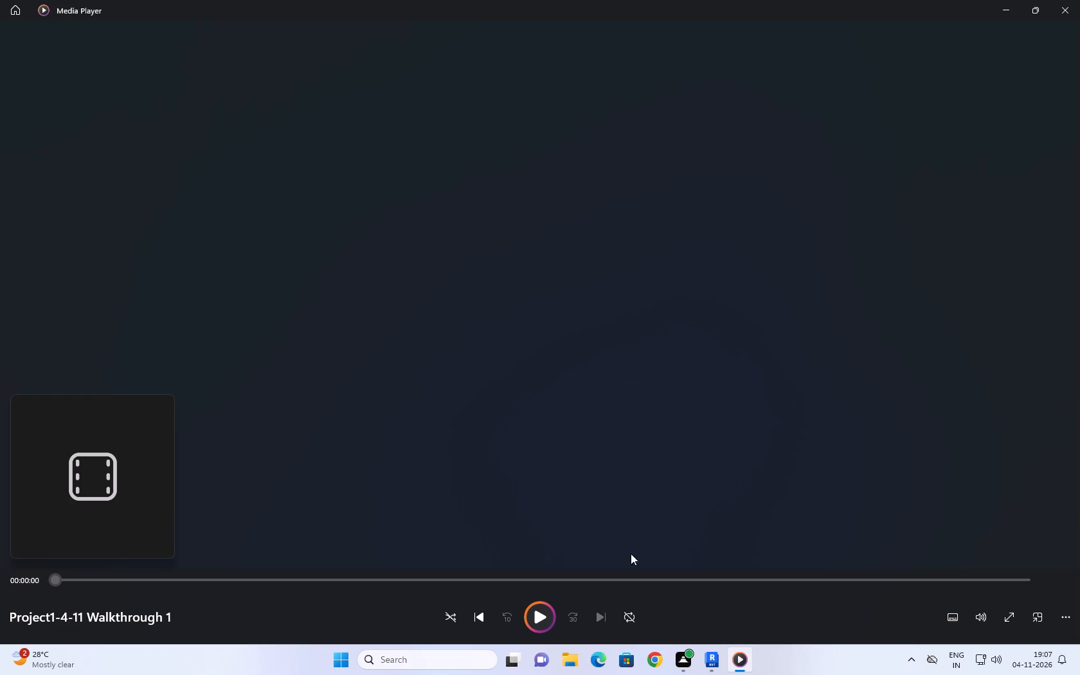
click(539, 609)
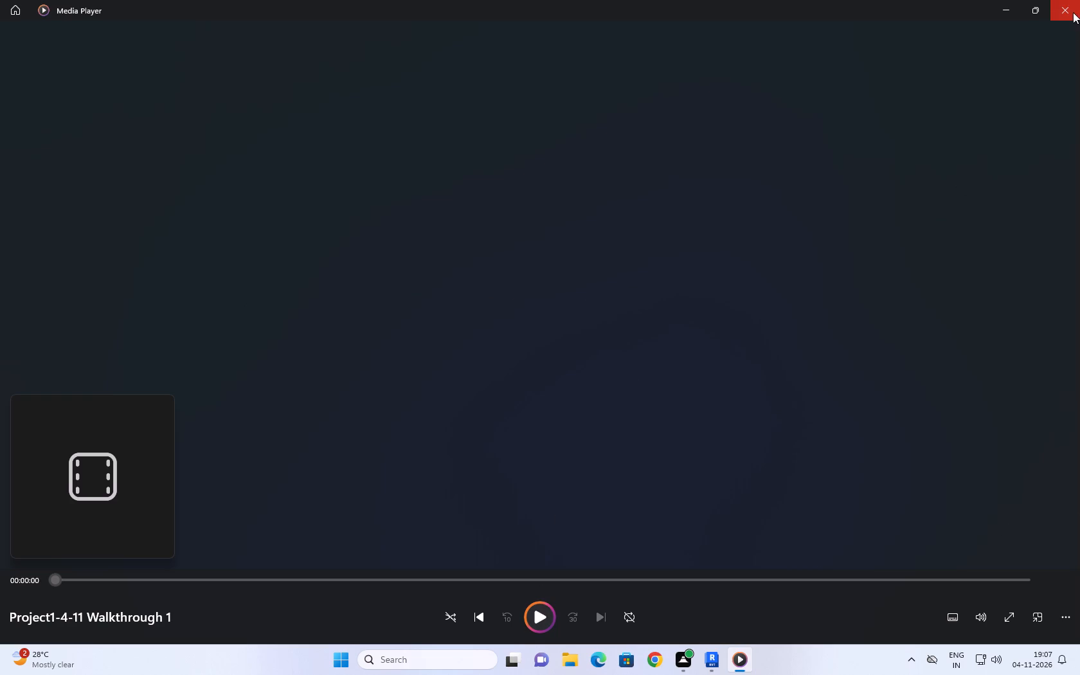
click(1073, 12)
Delete the Project1-4-11 Walkthrough 1 video file from the desktop.
right_click(184, 93)
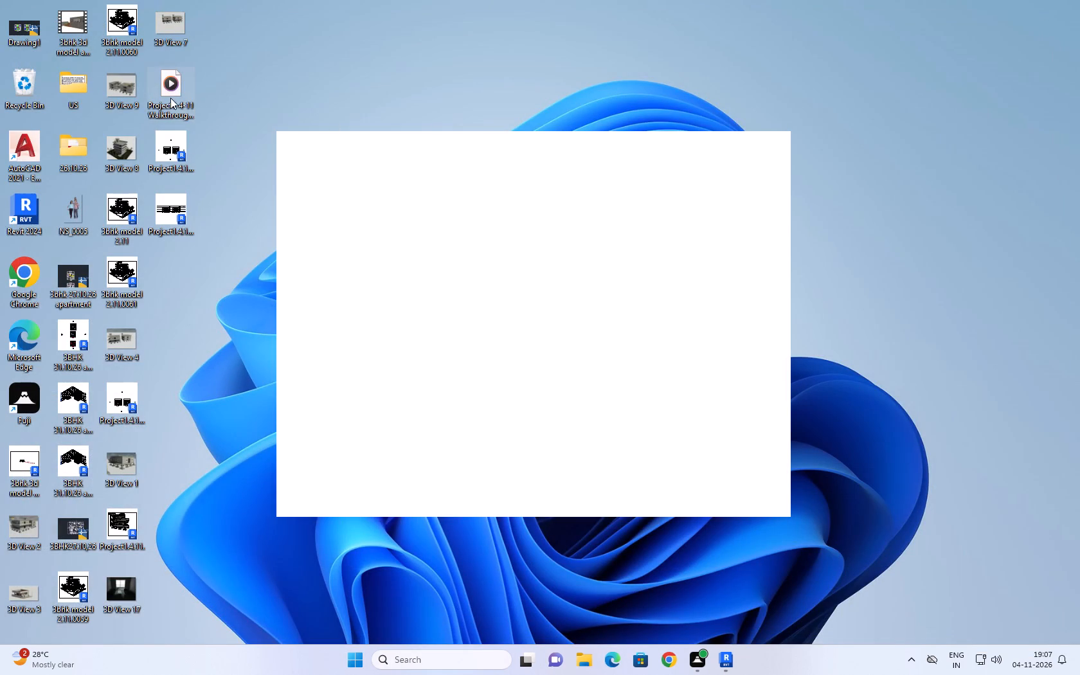
right_click(170, 95)
right_click(177, 91)
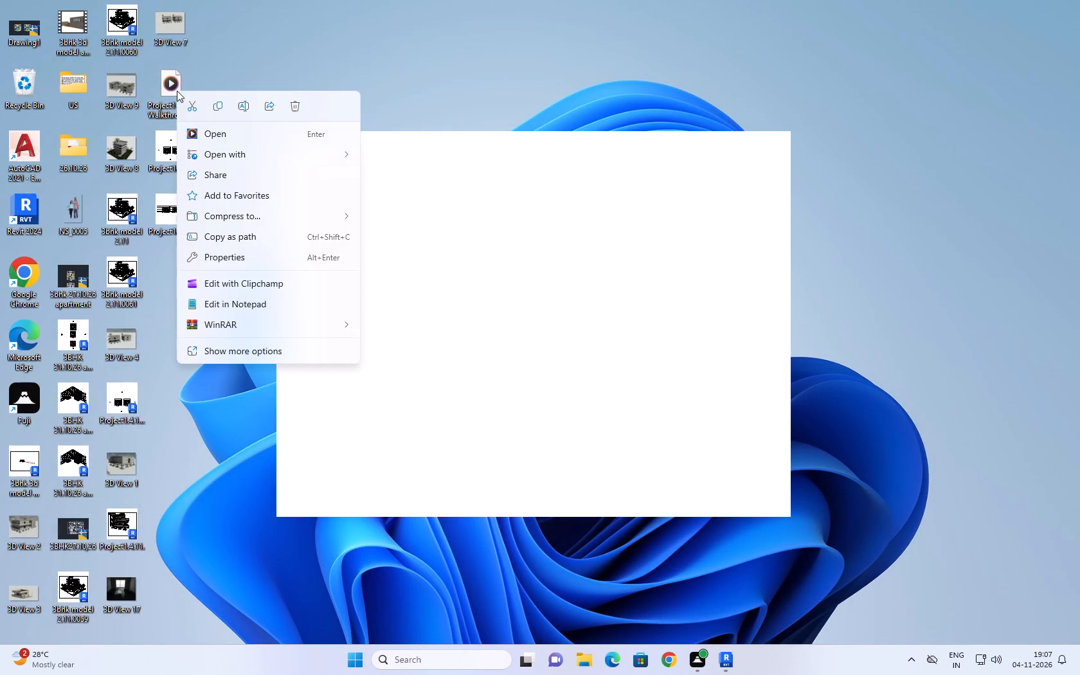
click(287, 105)
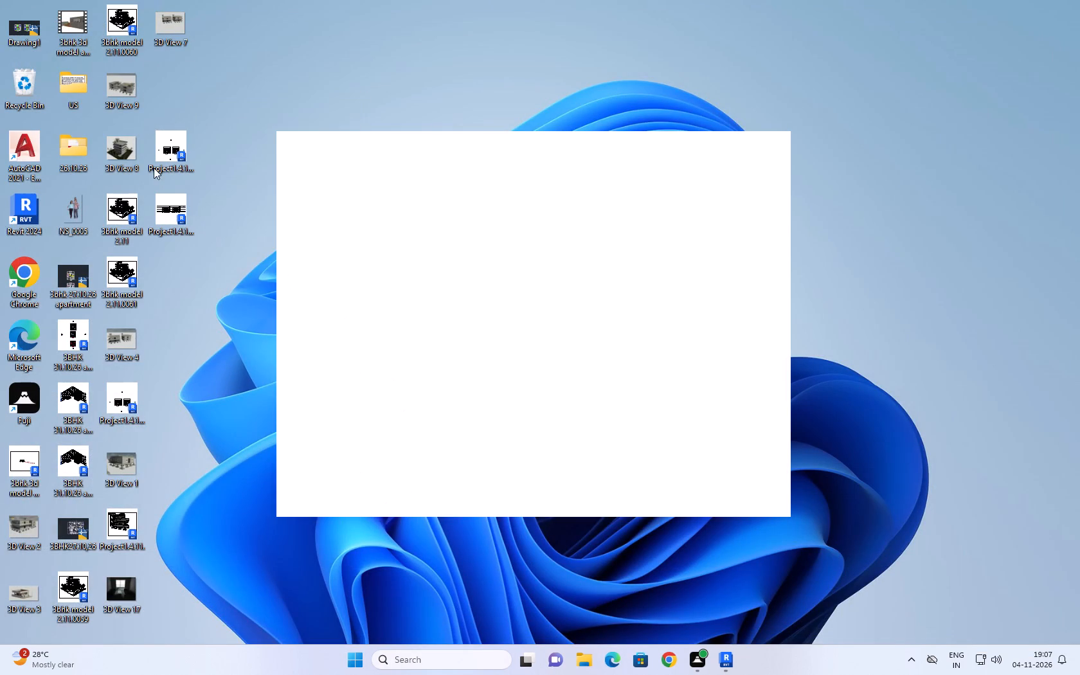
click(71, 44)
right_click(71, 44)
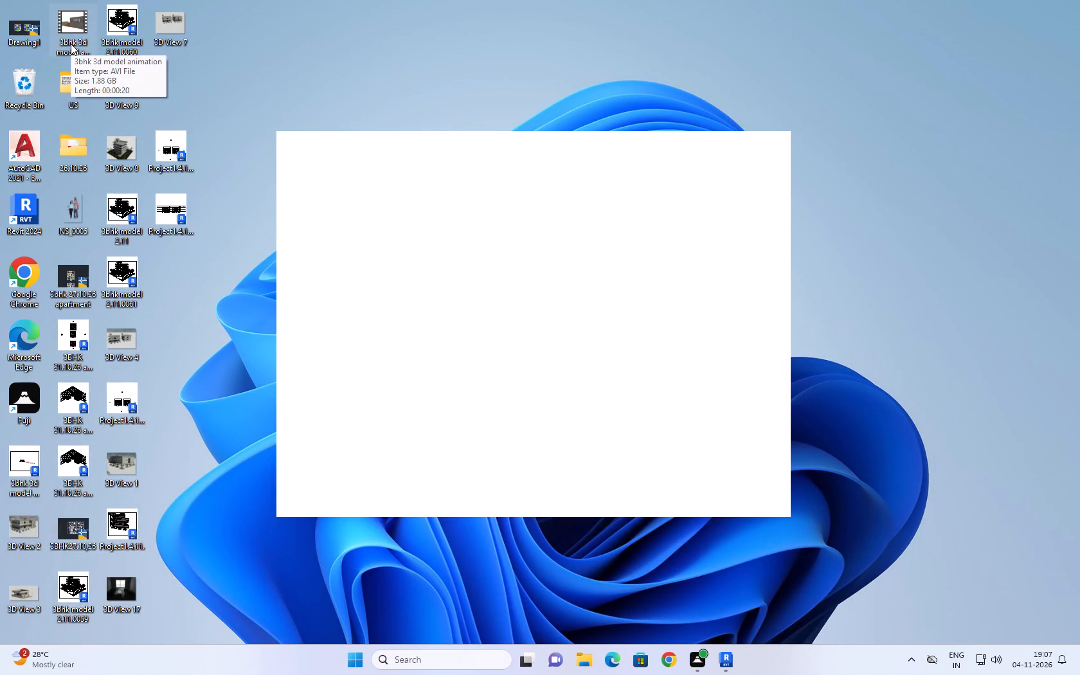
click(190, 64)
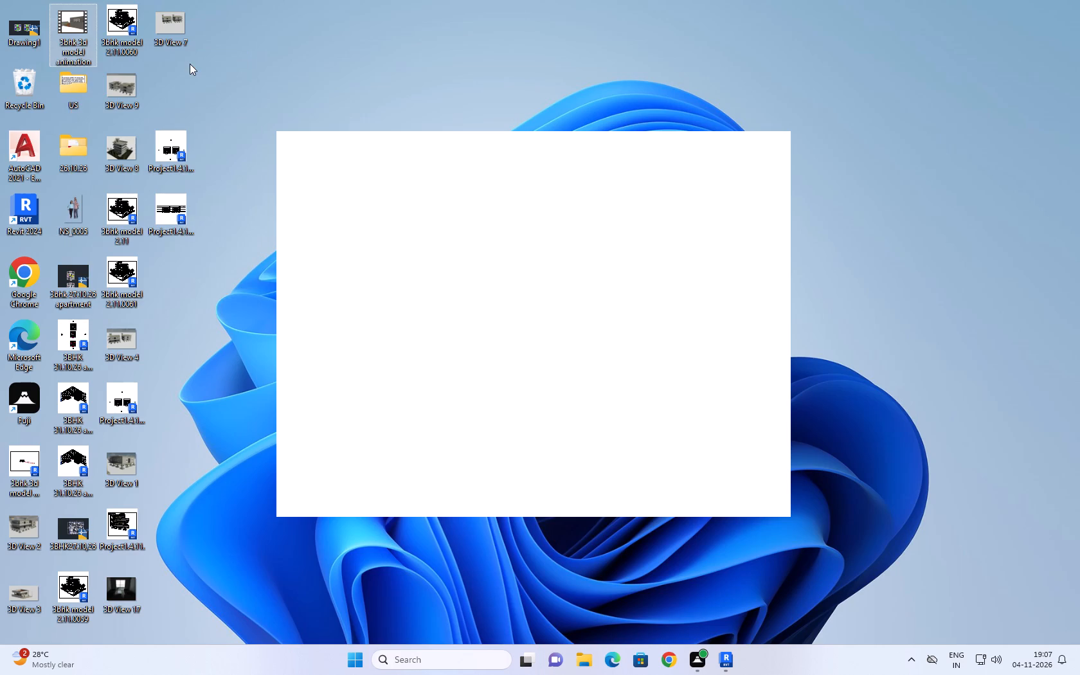
Switch to Revit, open the Walkthrough 1 view and start Edit Walkthrough on its camera.
click(723, 661)
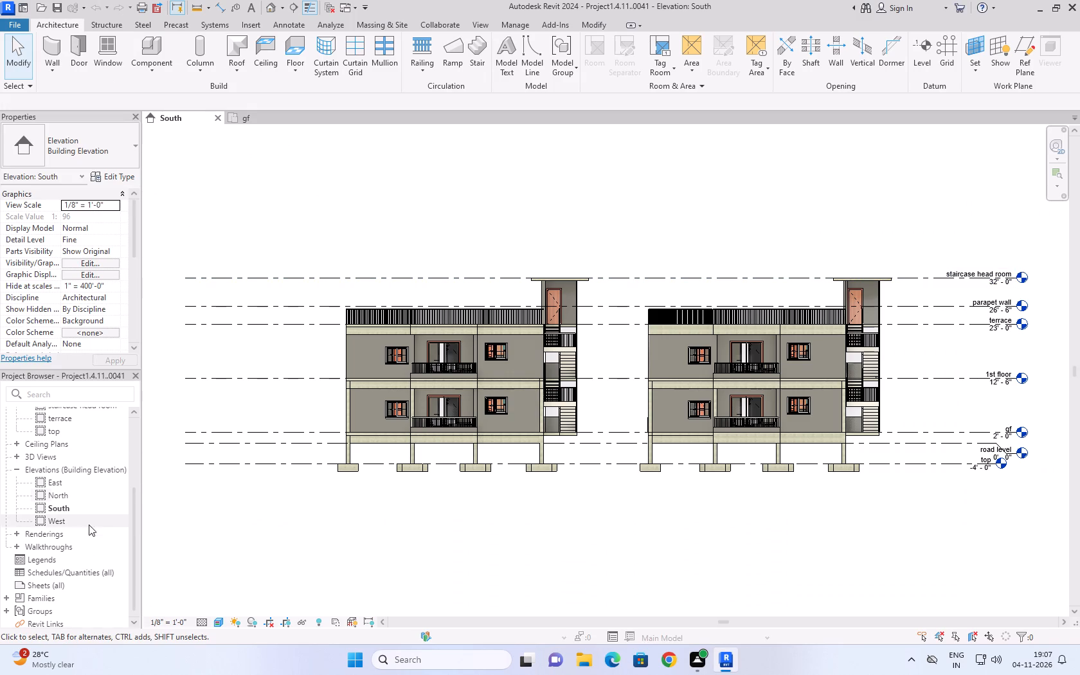
scroll(62, 556, down, 1)
double_click(62, 539)
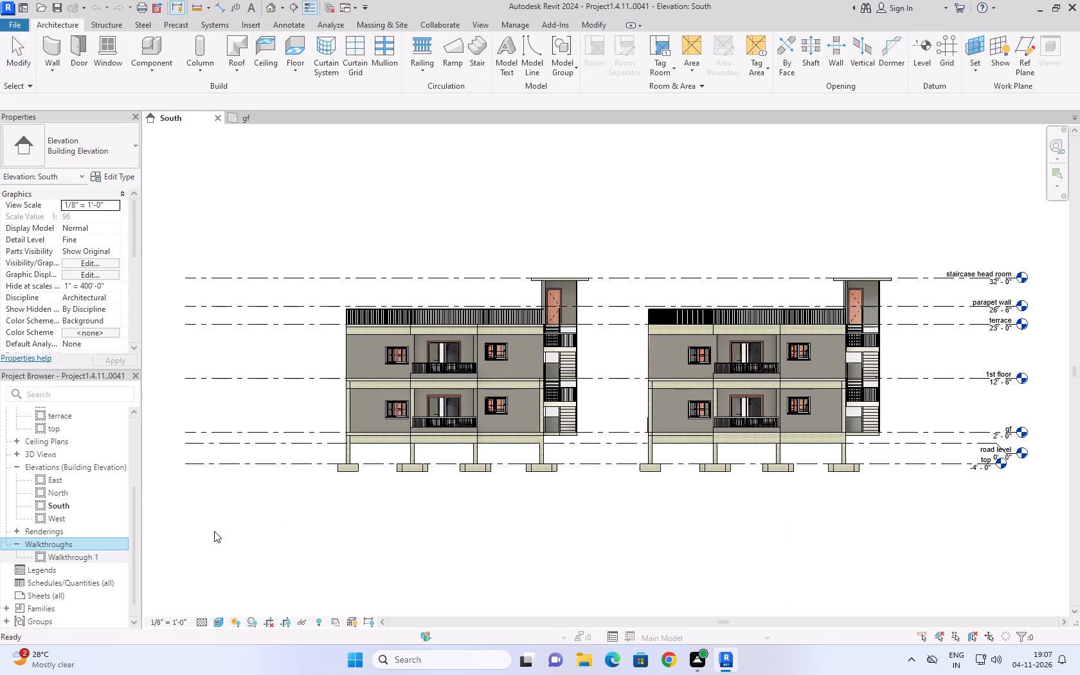
click(94, 555)
double_click(94, 555)
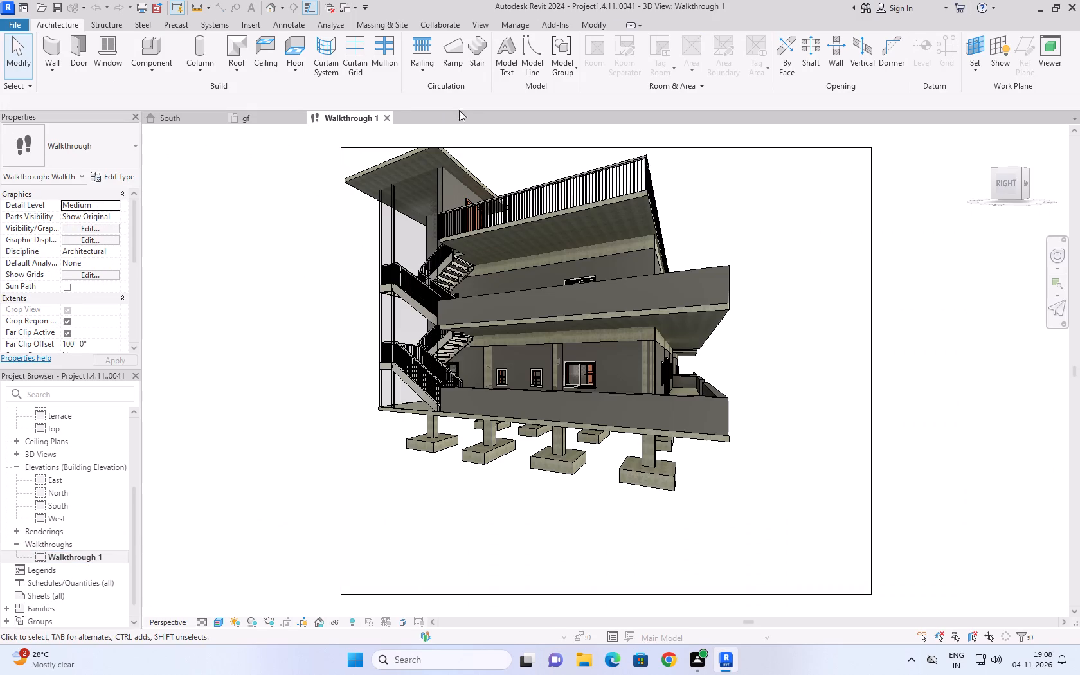
click(557, 147)
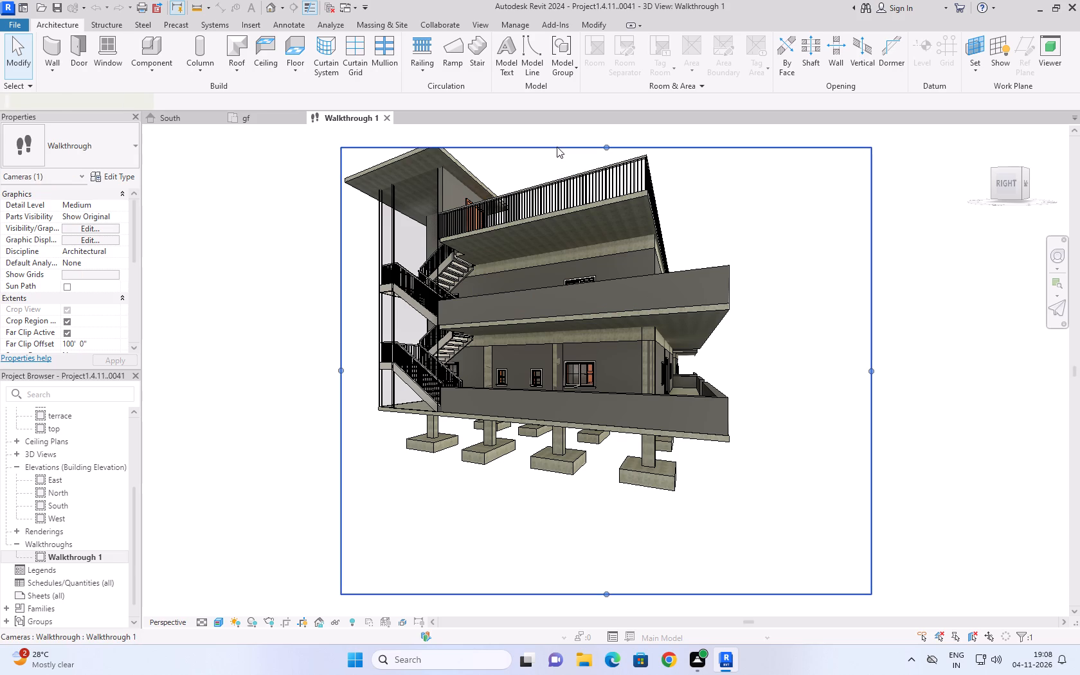
click(635, 71)
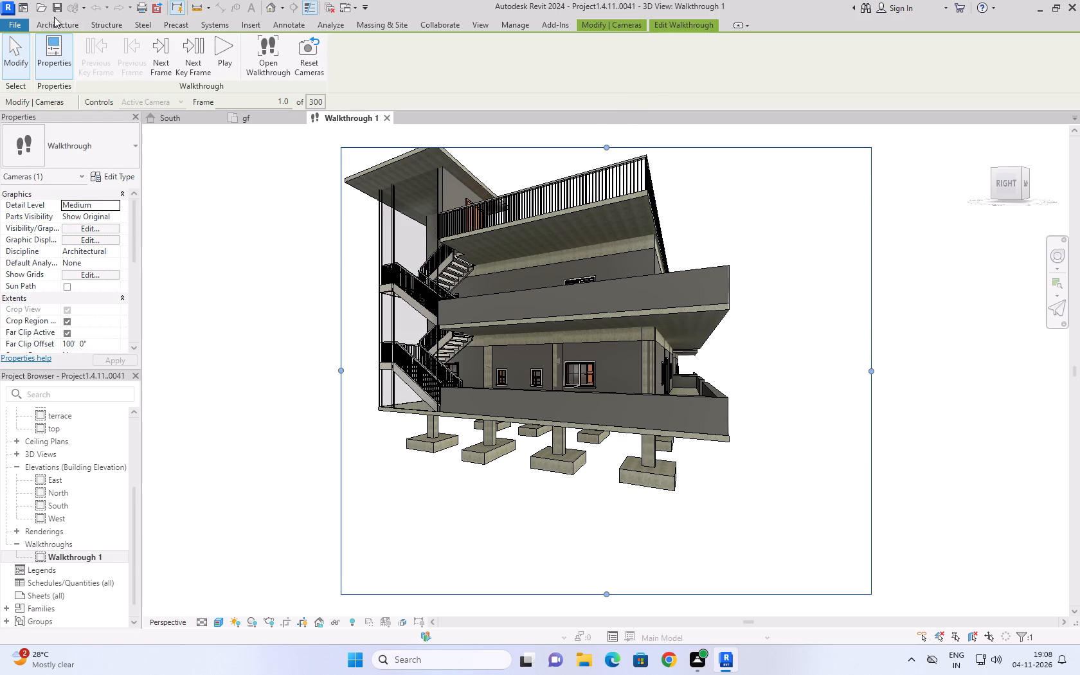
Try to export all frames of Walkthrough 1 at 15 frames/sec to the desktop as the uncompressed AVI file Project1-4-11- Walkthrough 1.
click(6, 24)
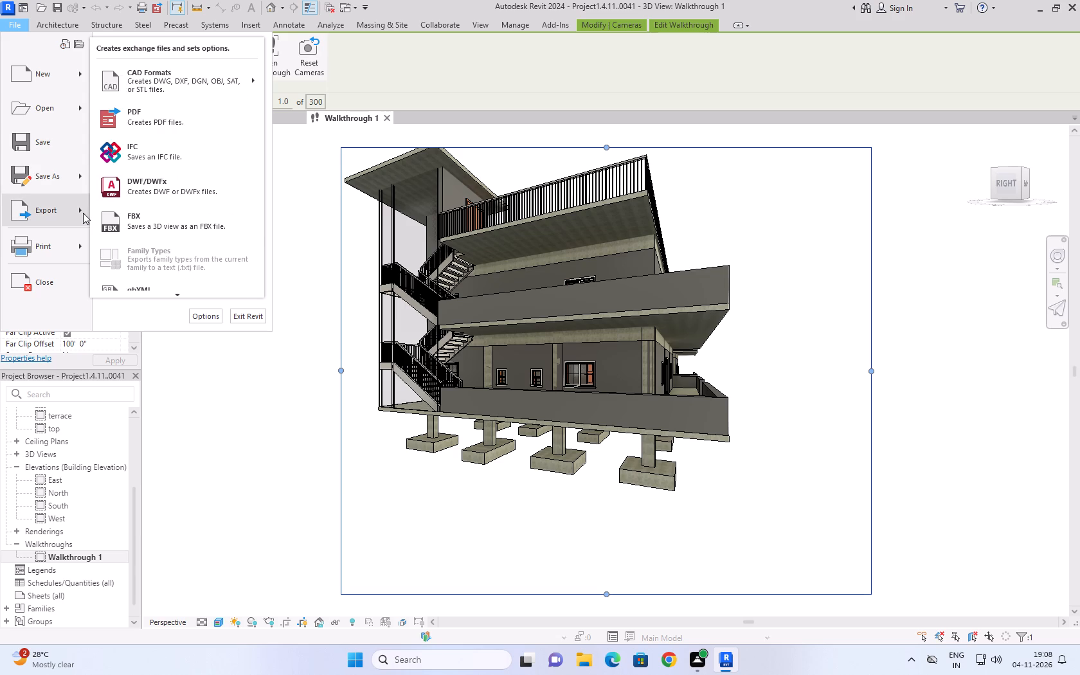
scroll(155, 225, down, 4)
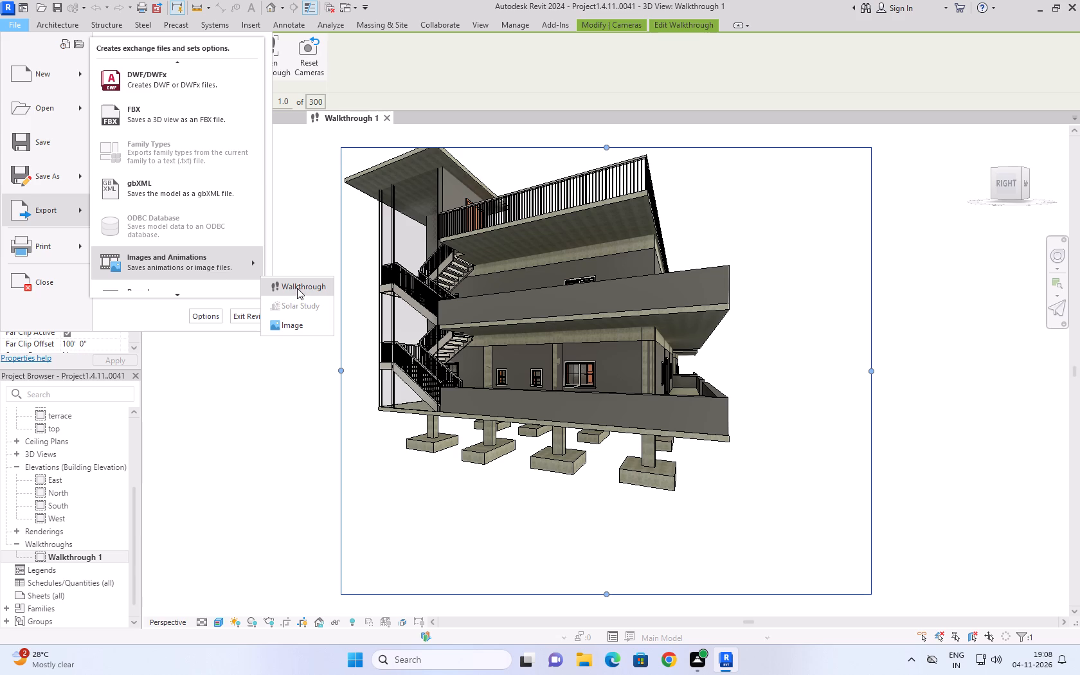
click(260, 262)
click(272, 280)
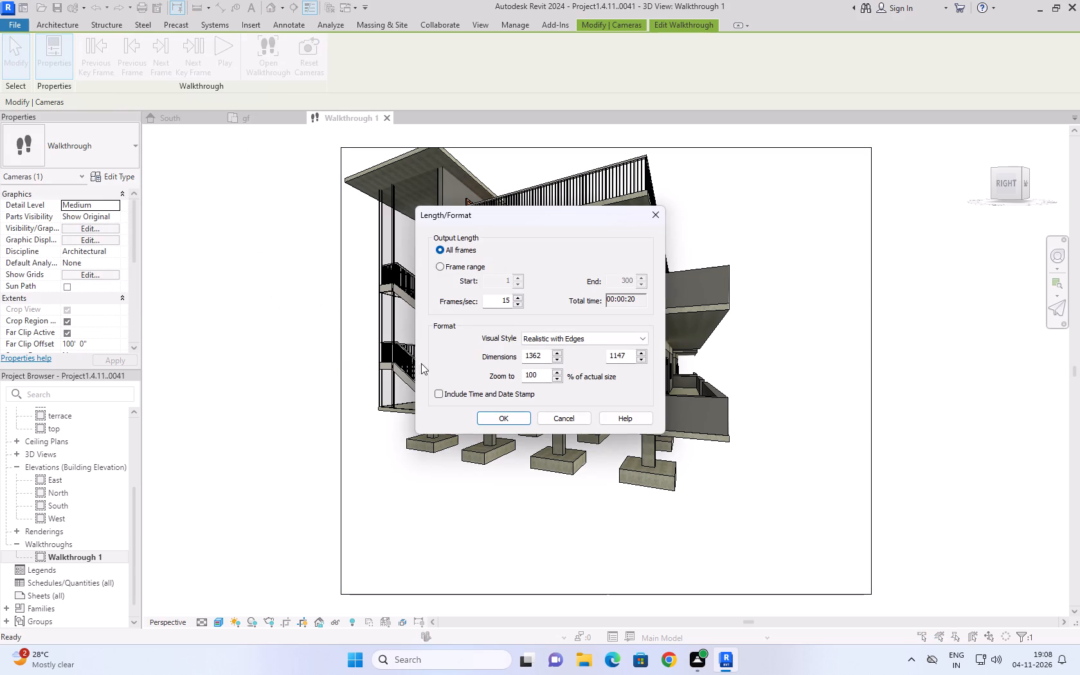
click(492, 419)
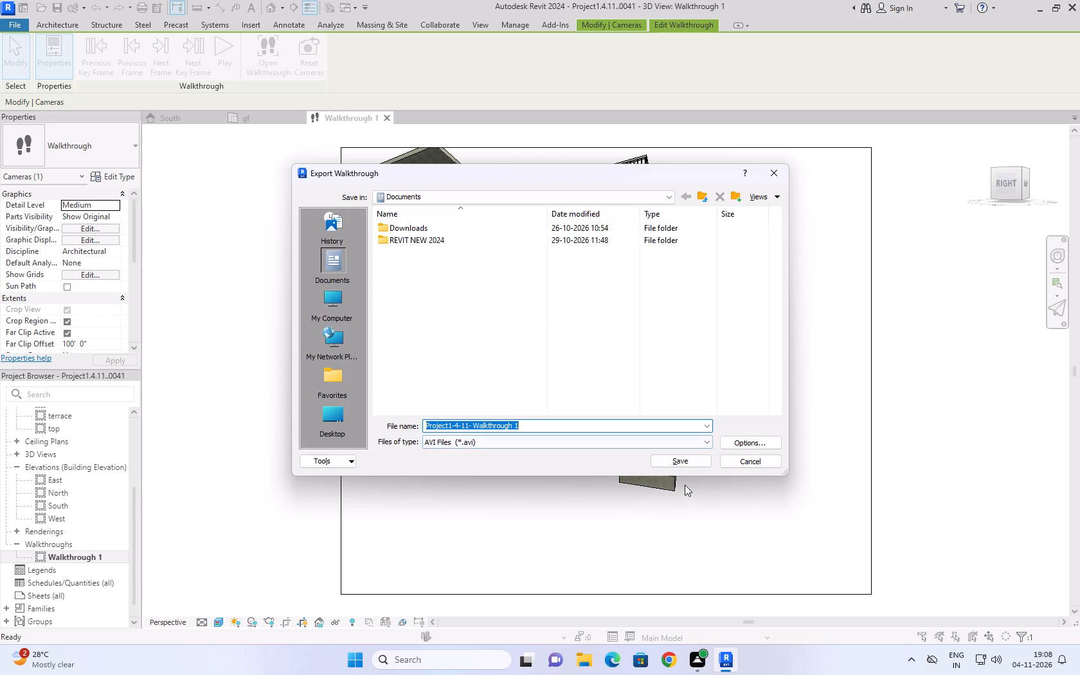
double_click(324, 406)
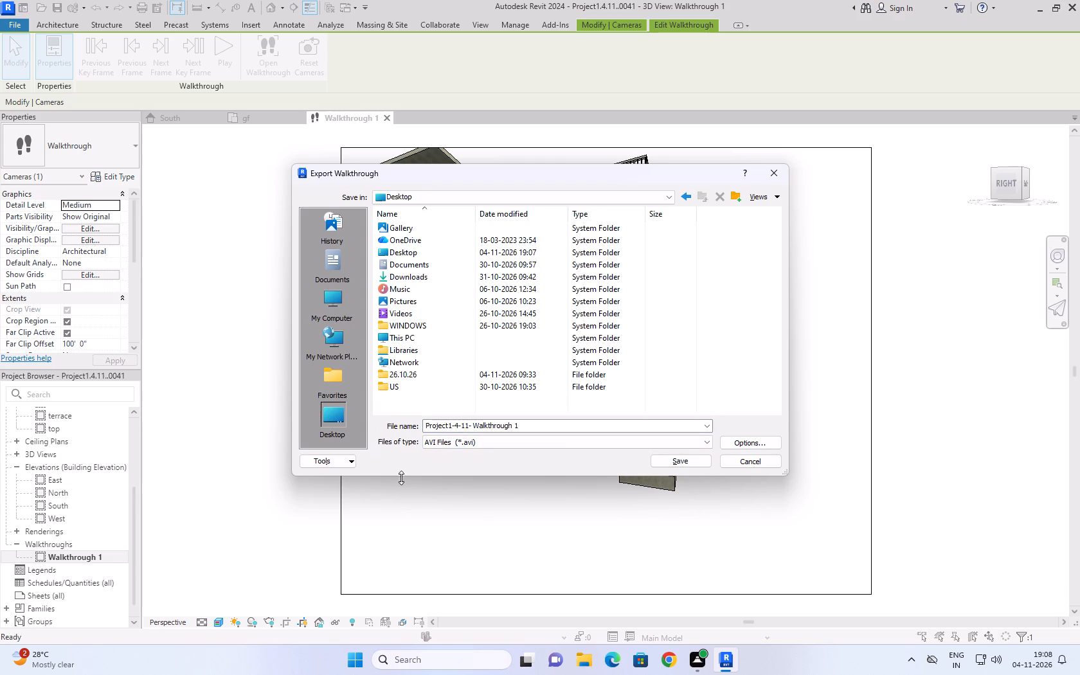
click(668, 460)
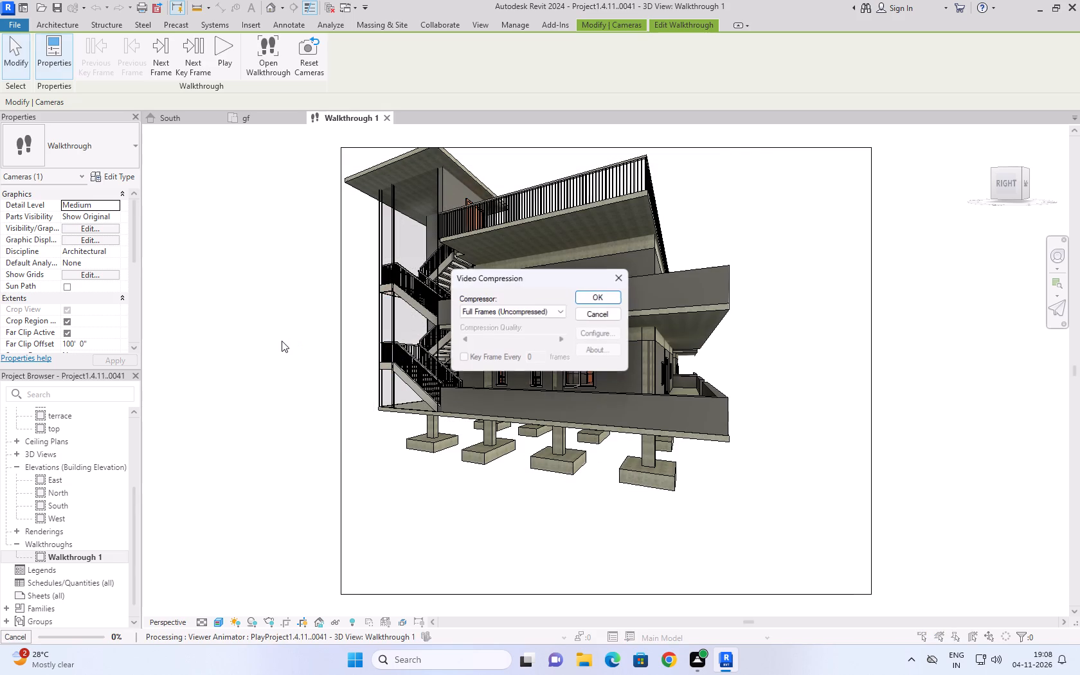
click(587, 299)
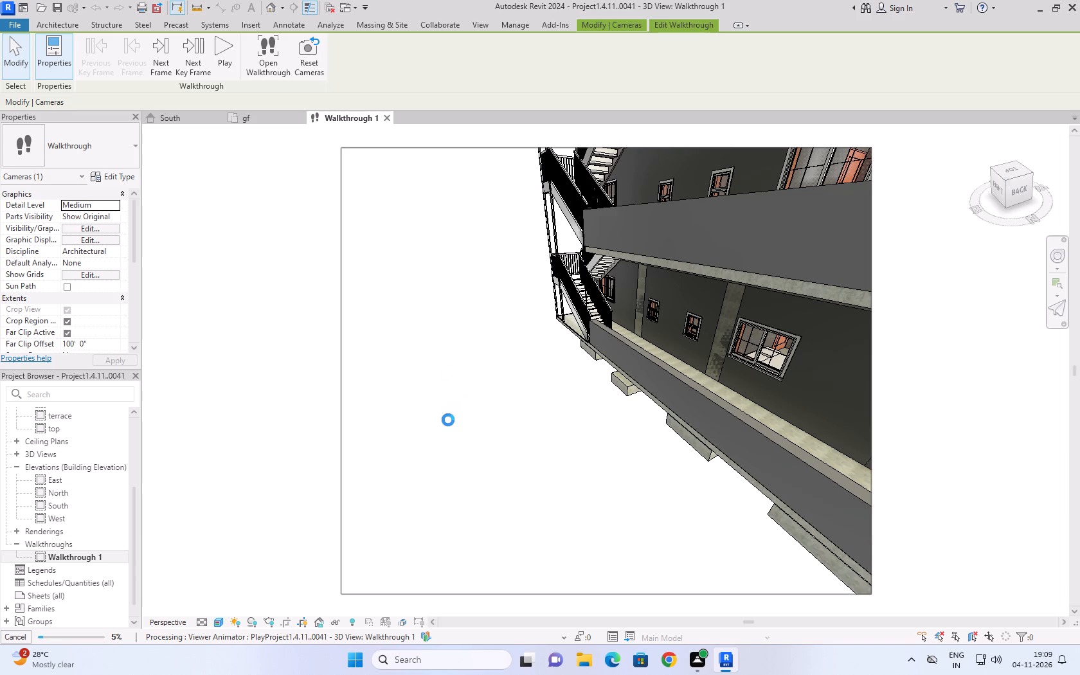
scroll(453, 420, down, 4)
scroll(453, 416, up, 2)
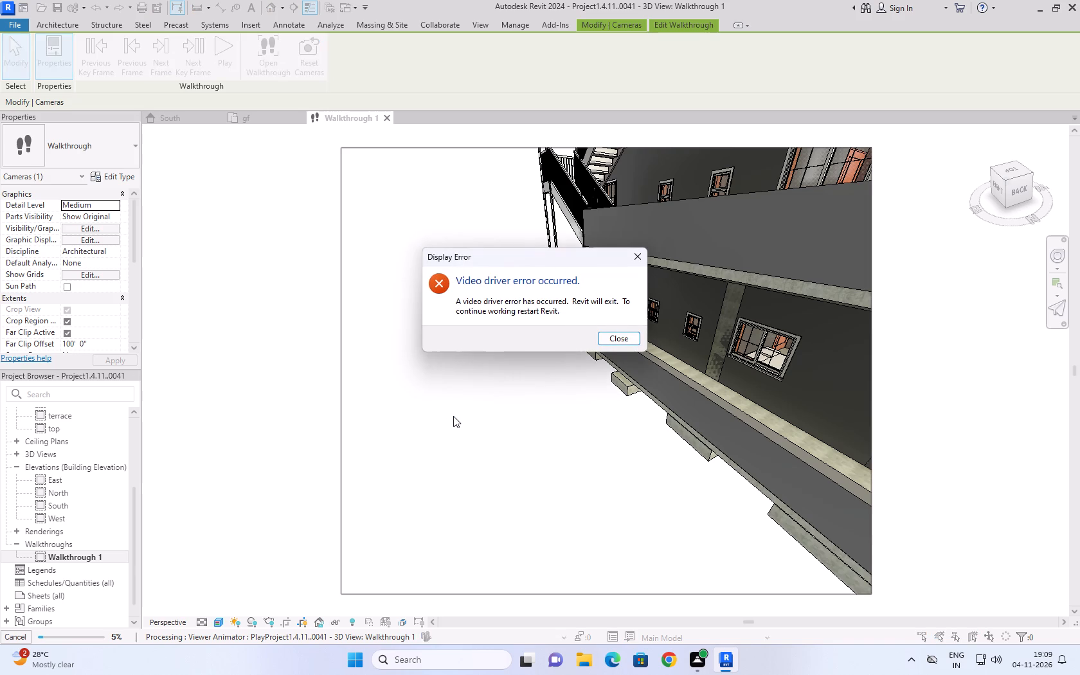
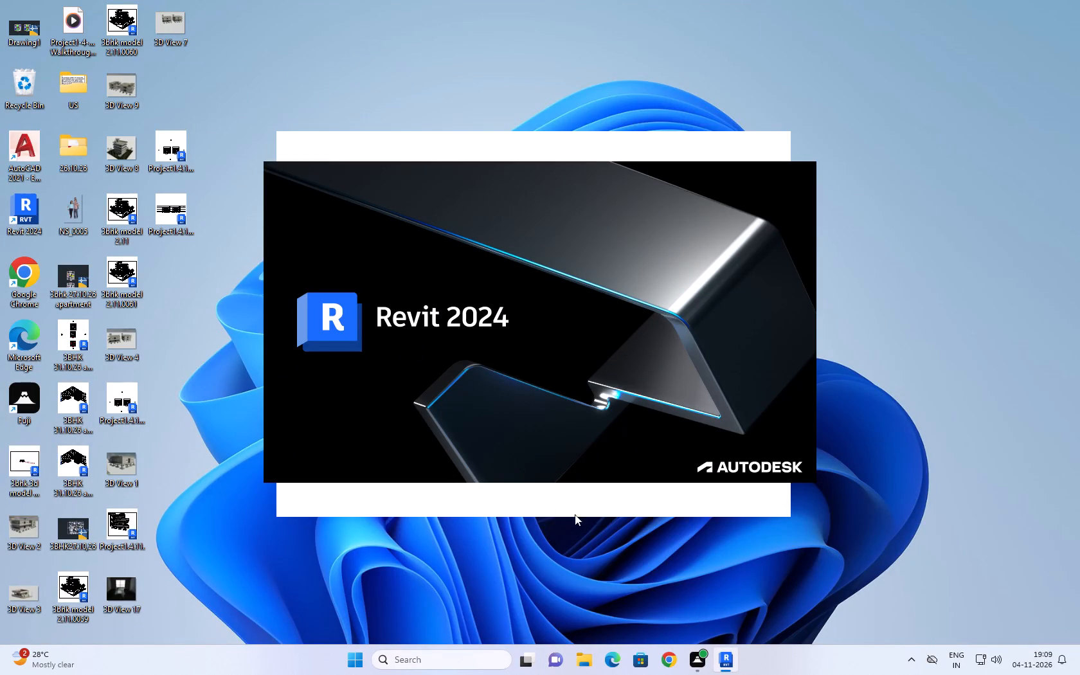
Open the Walkthrough 1 view of the project Project1.4.11..0041 in Revit.
click(726, 665)
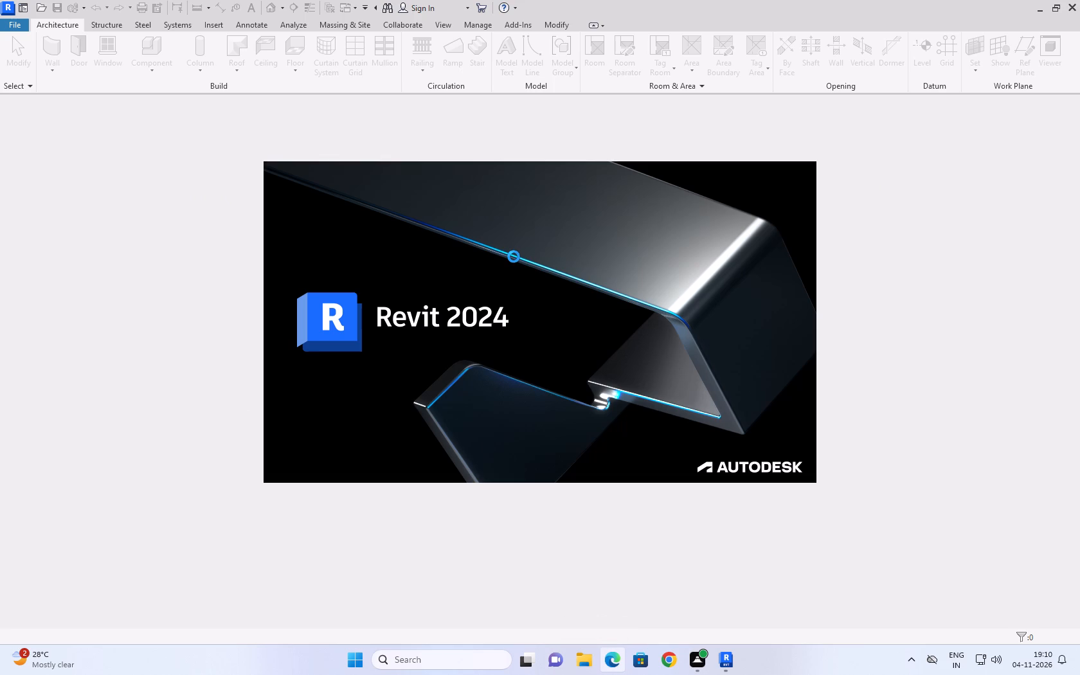
scroll(514, 256, down, 3)
scroll(514, 256, up, 4)
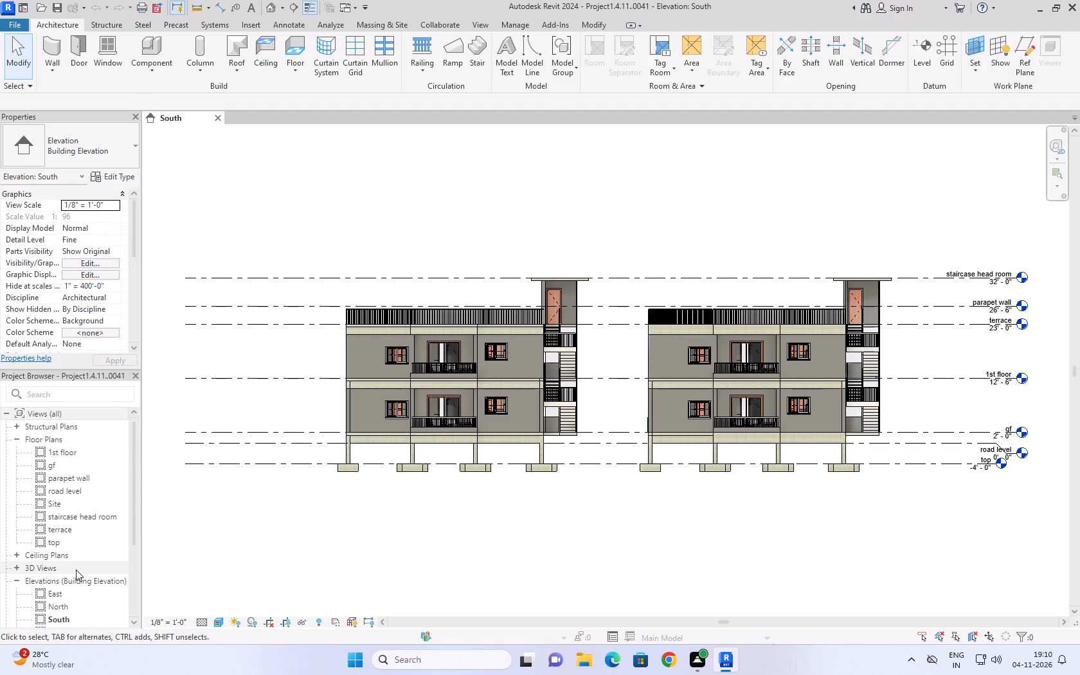
scroll(106, 504, down, 1)
double_click(75, 592)
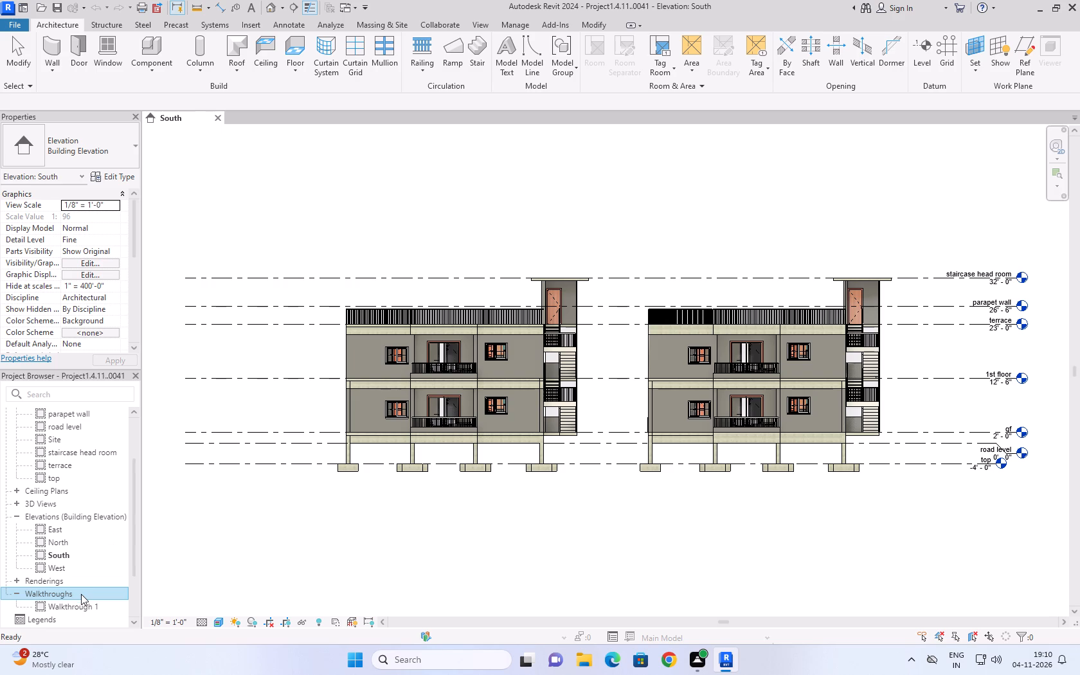
triple_click(81, 594)
click(81, 594)
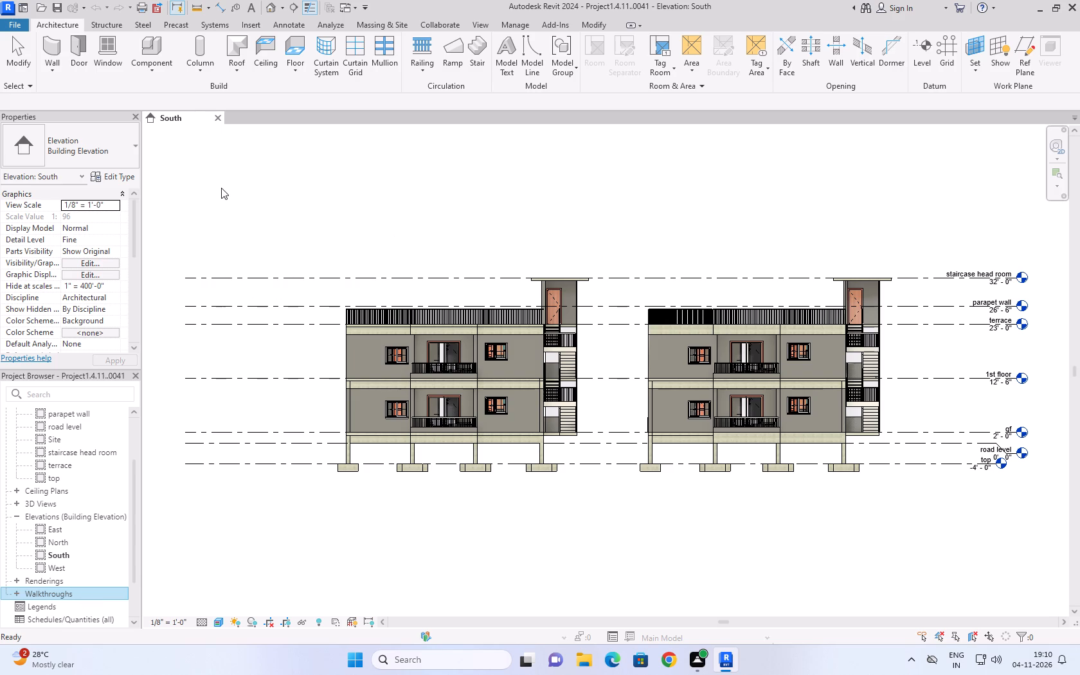
scroll(221, 188, down, 4)
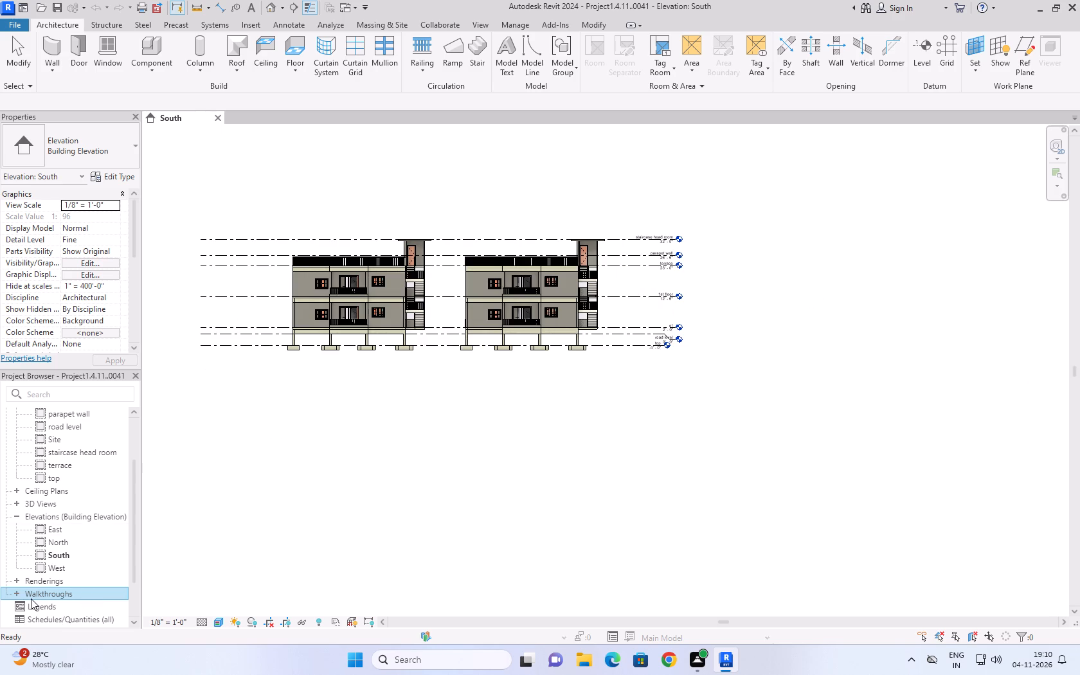
click(18, 593)
triple_click(57, 602)
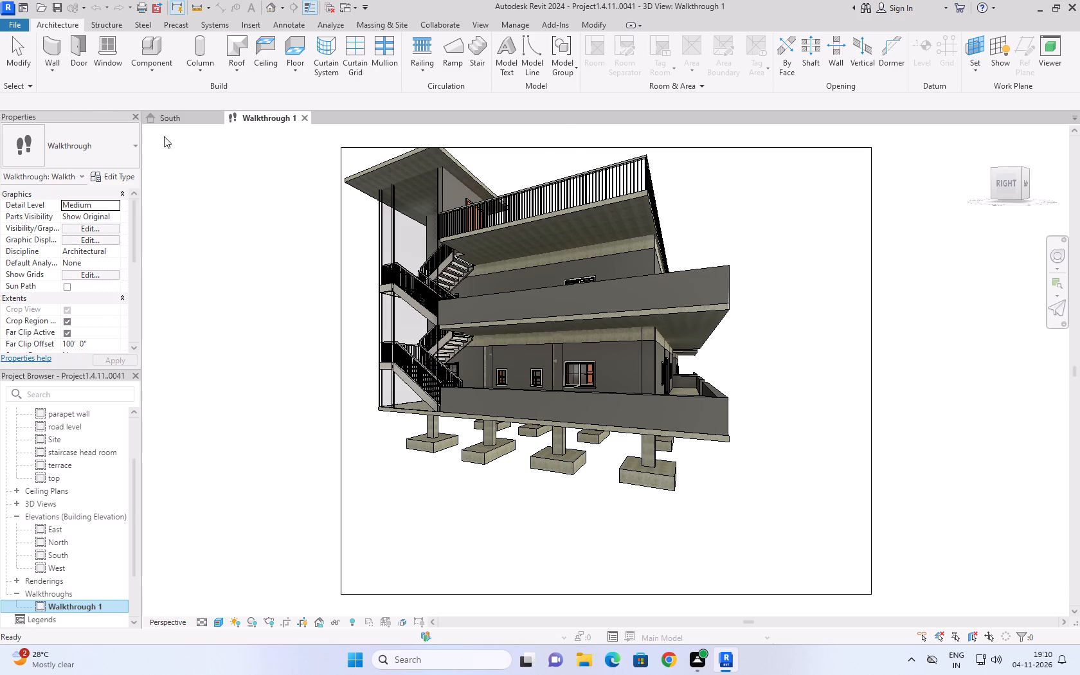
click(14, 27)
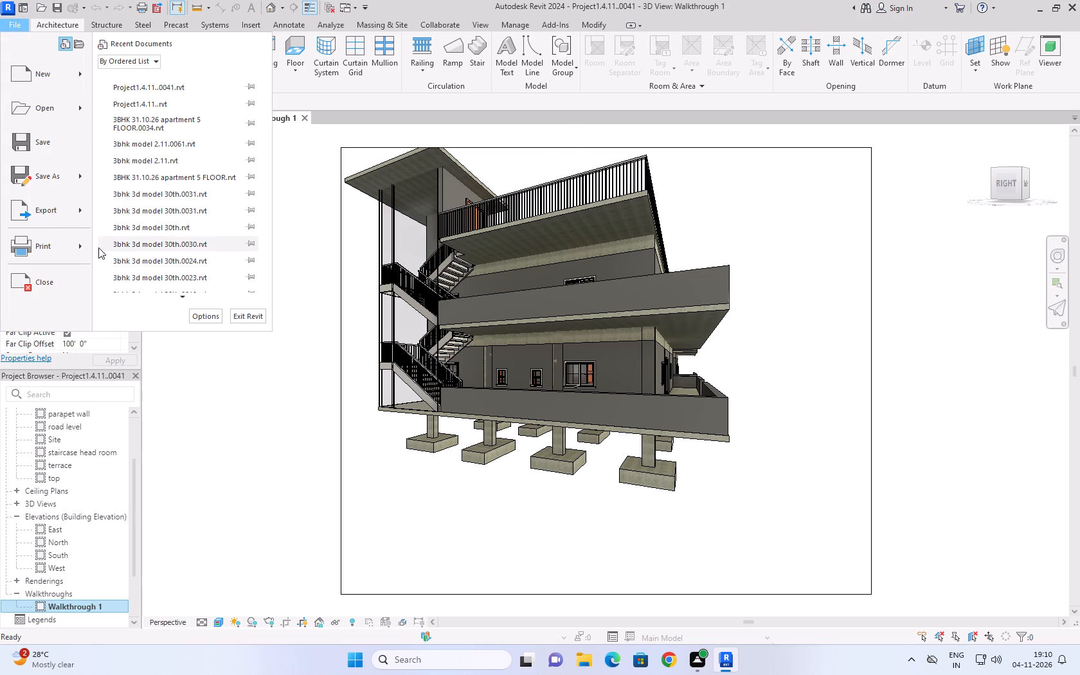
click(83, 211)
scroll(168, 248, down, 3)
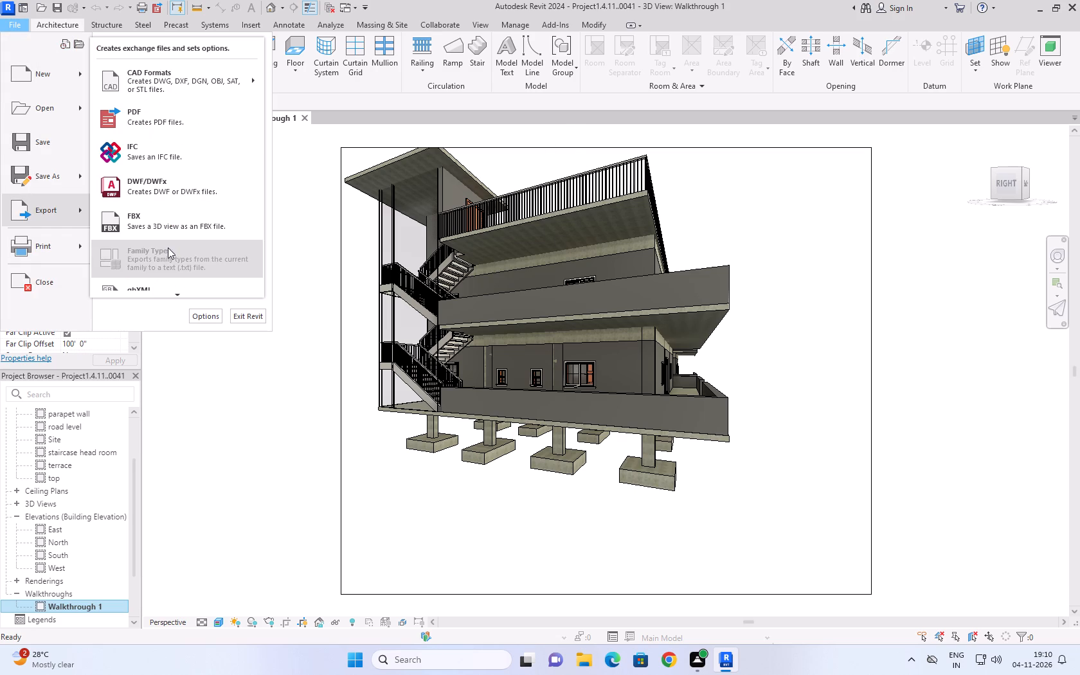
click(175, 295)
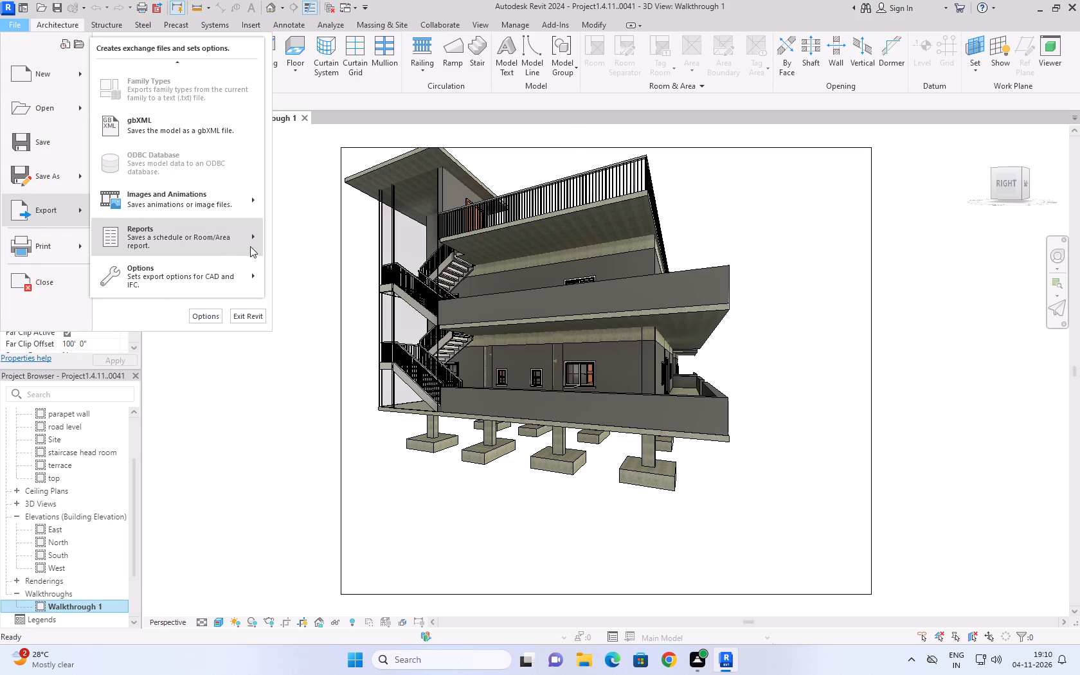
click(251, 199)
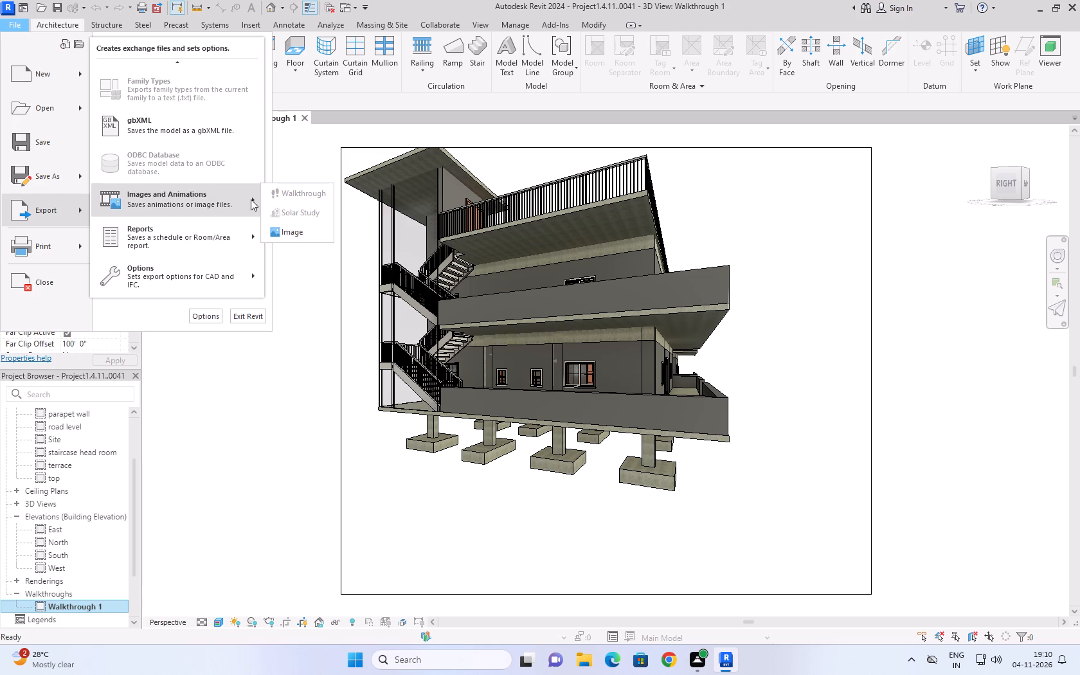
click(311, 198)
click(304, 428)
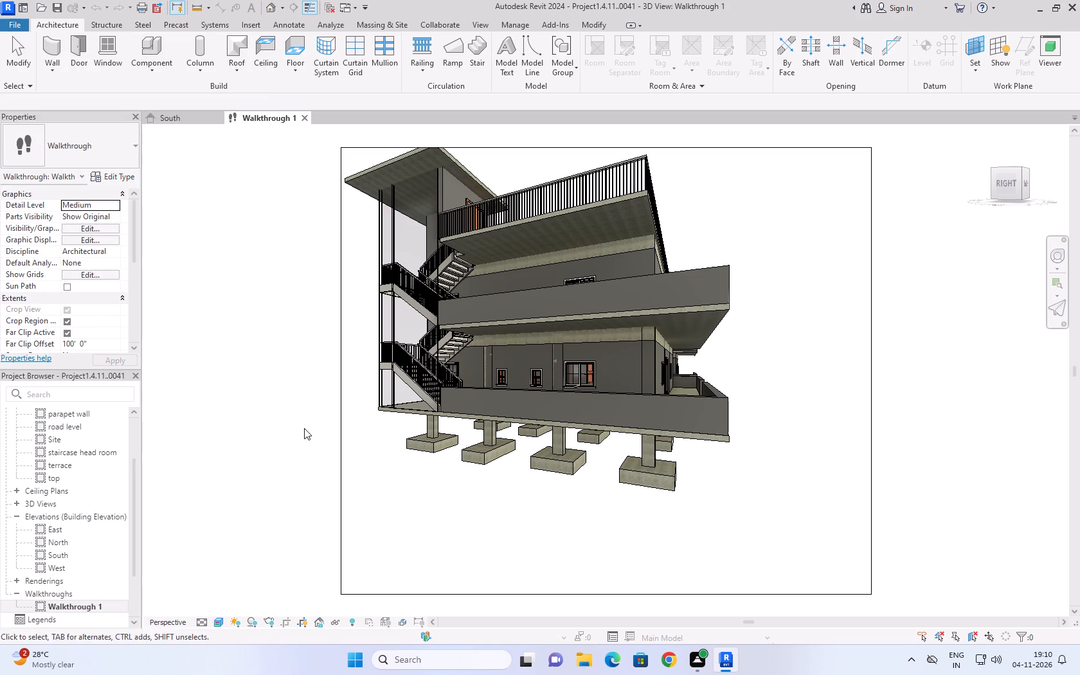
Select the camera frame of Walkthrough 1 and start Edit Walkthrough.
click(485, 147)
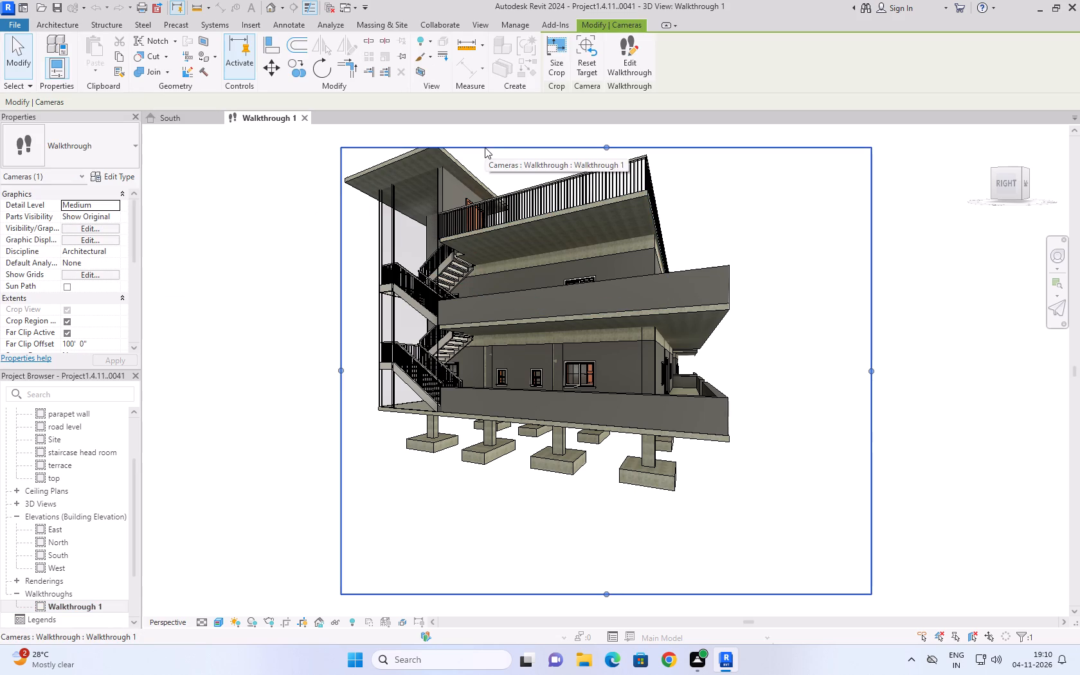
click(629, 62)
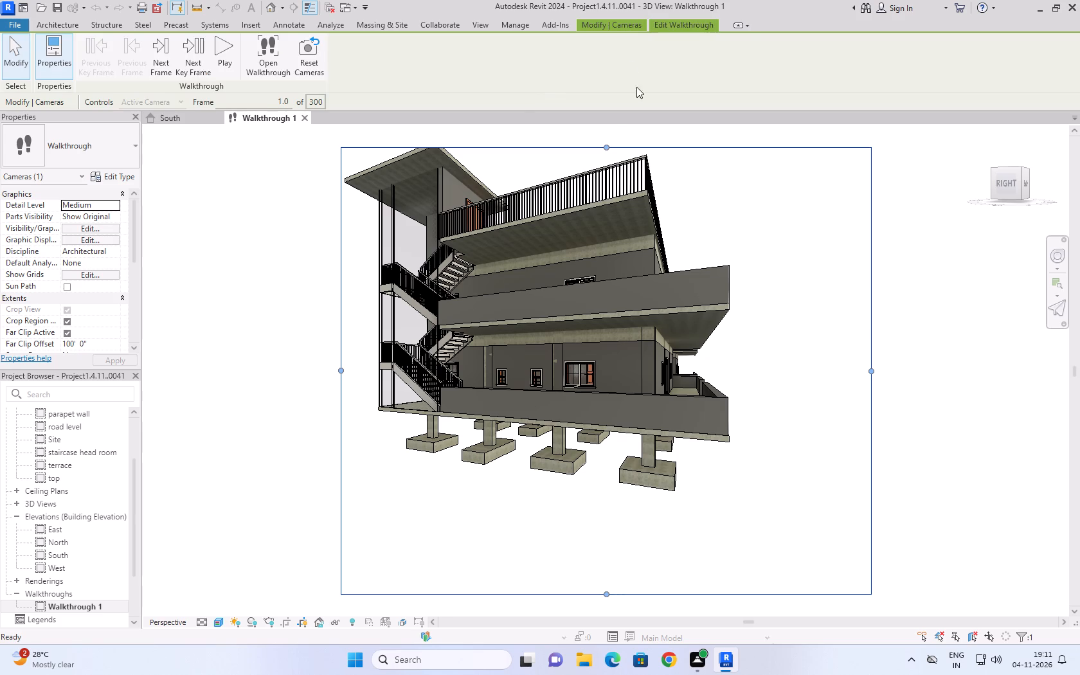
Start exporting the walkthrough to the desktop as the AVI file Project1-4-11- Walkthrough 1, and try to open the save options.
click(23, 20)
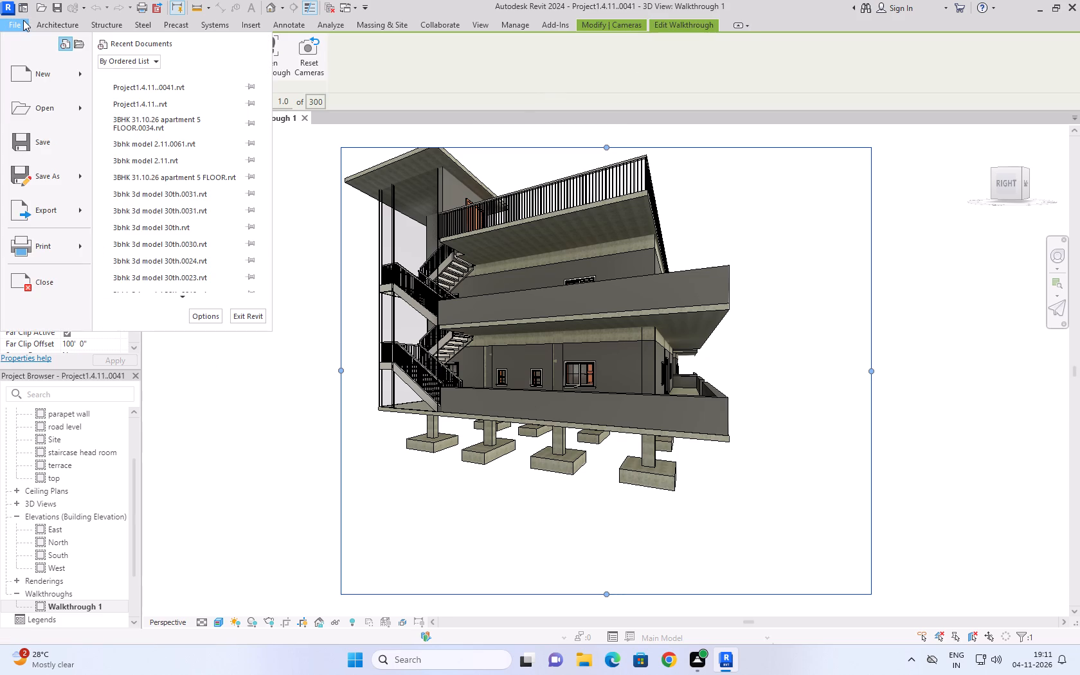
click(84, 216)
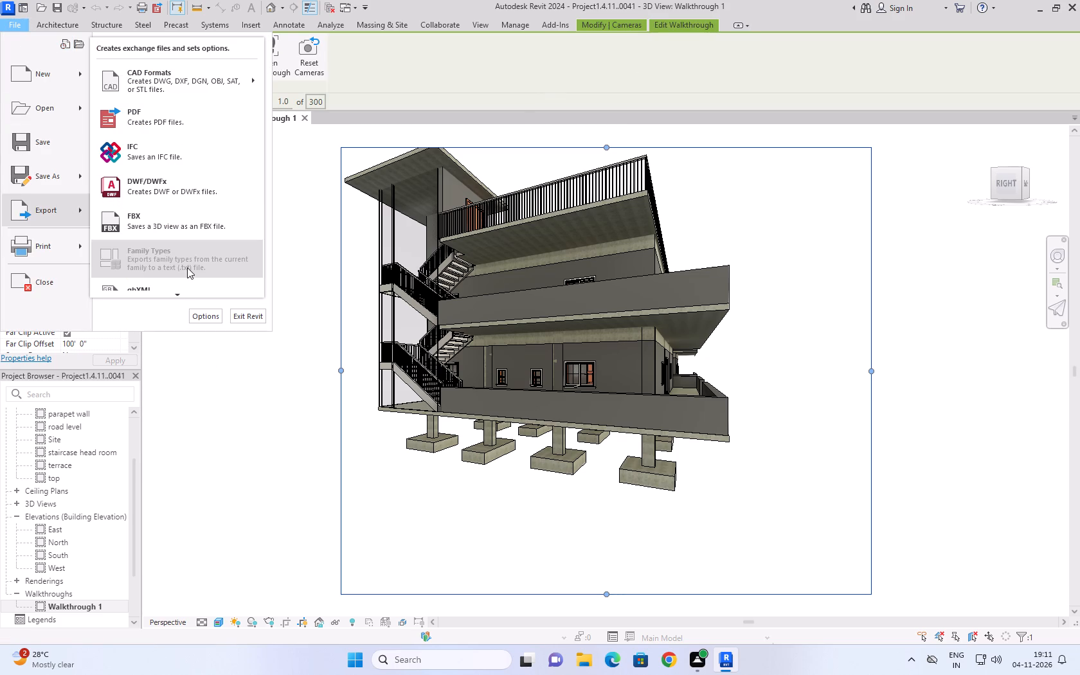
click(185, 292)
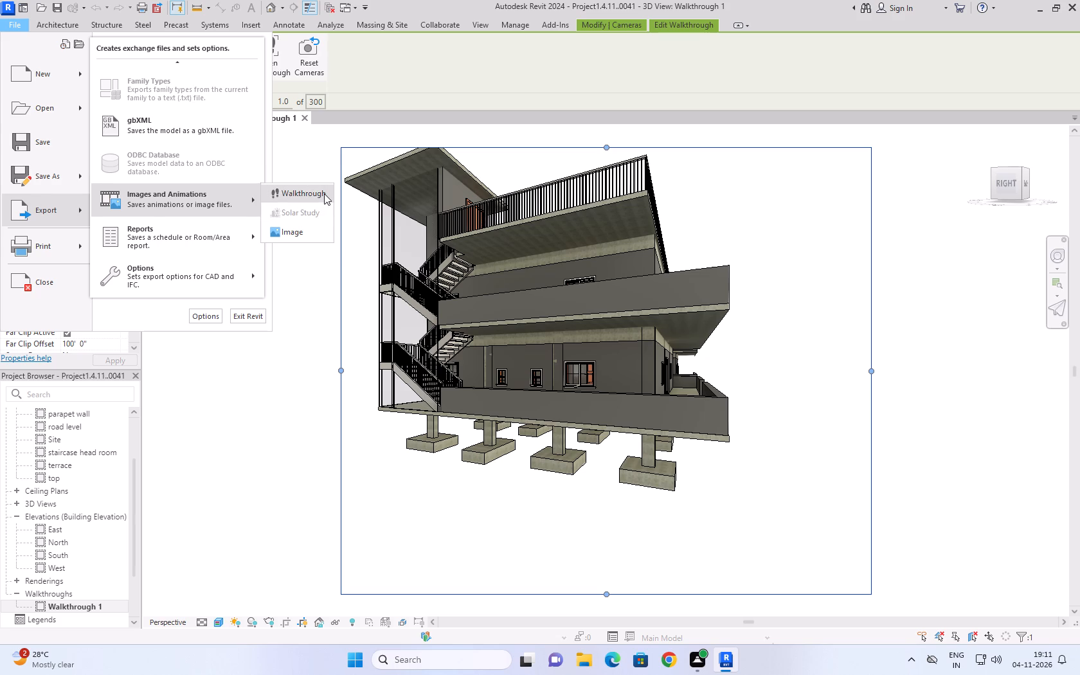
click(324, 194)
click(494, 413)
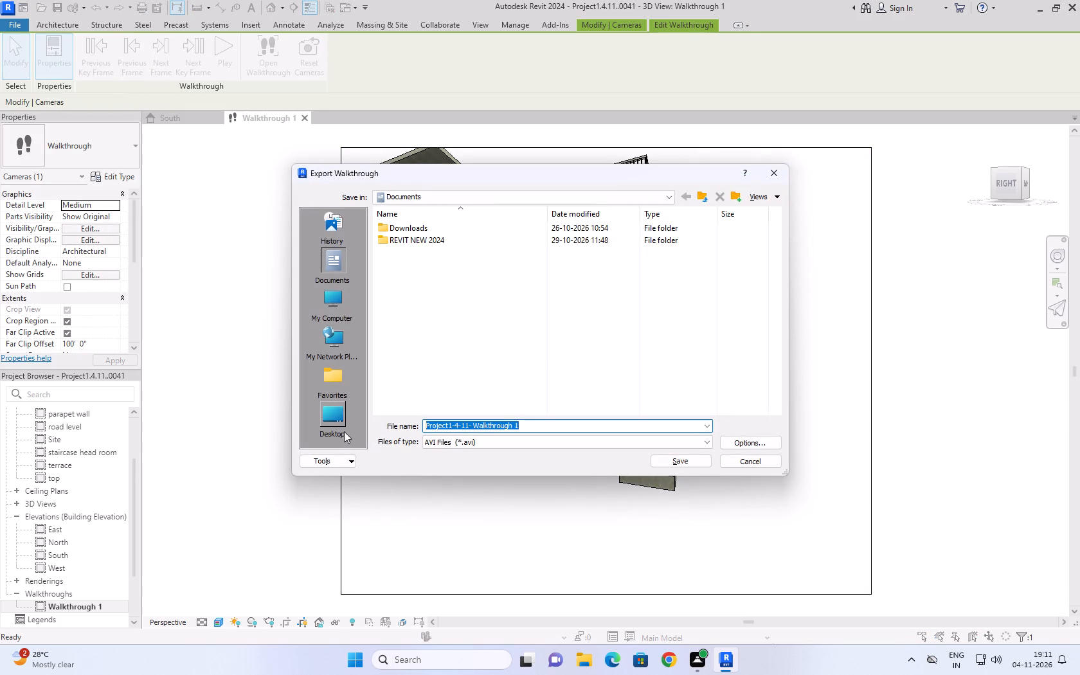
double_click(342, 428)
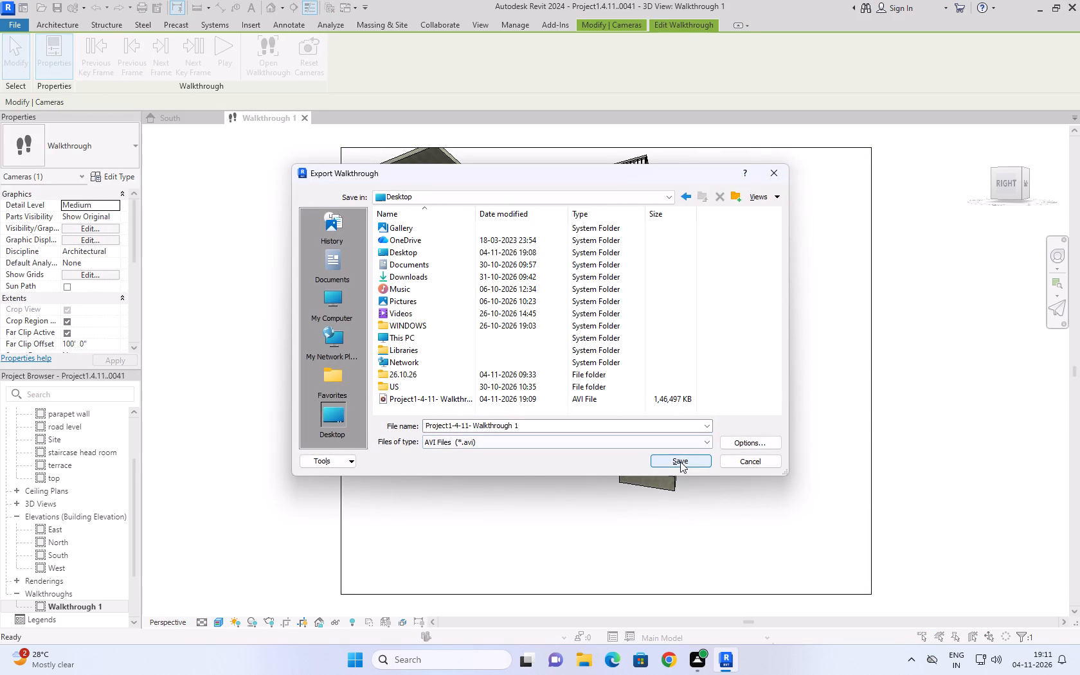
drag(680, 462, 748, 447)
click(748, 443)
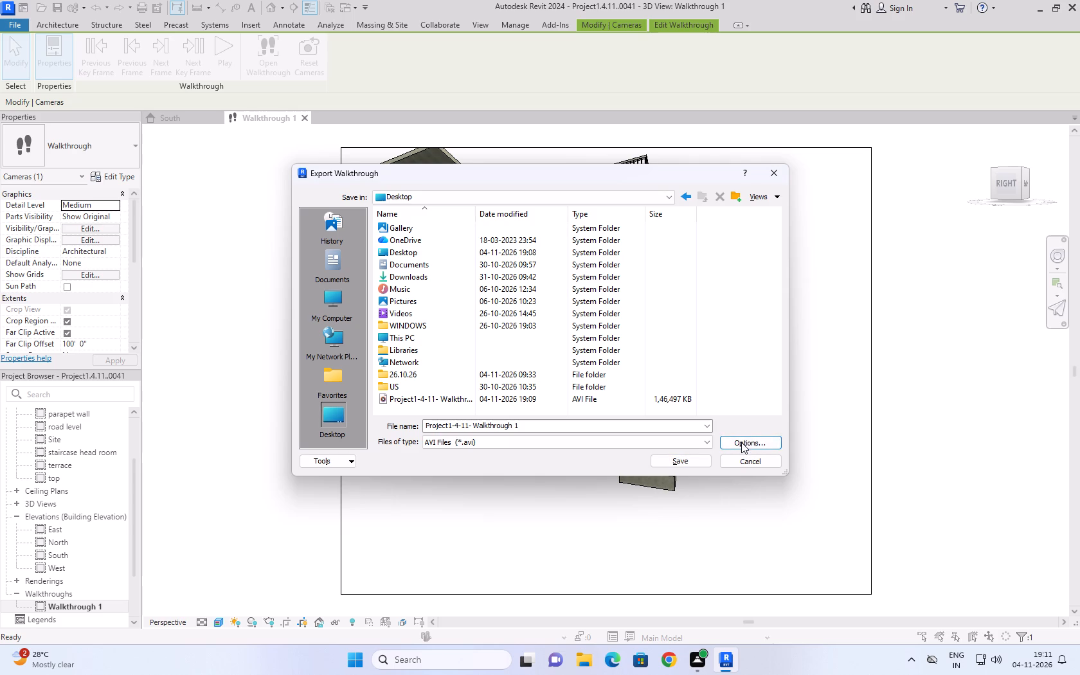
click(741, 442)
click(332, 412)
click(337, 384)
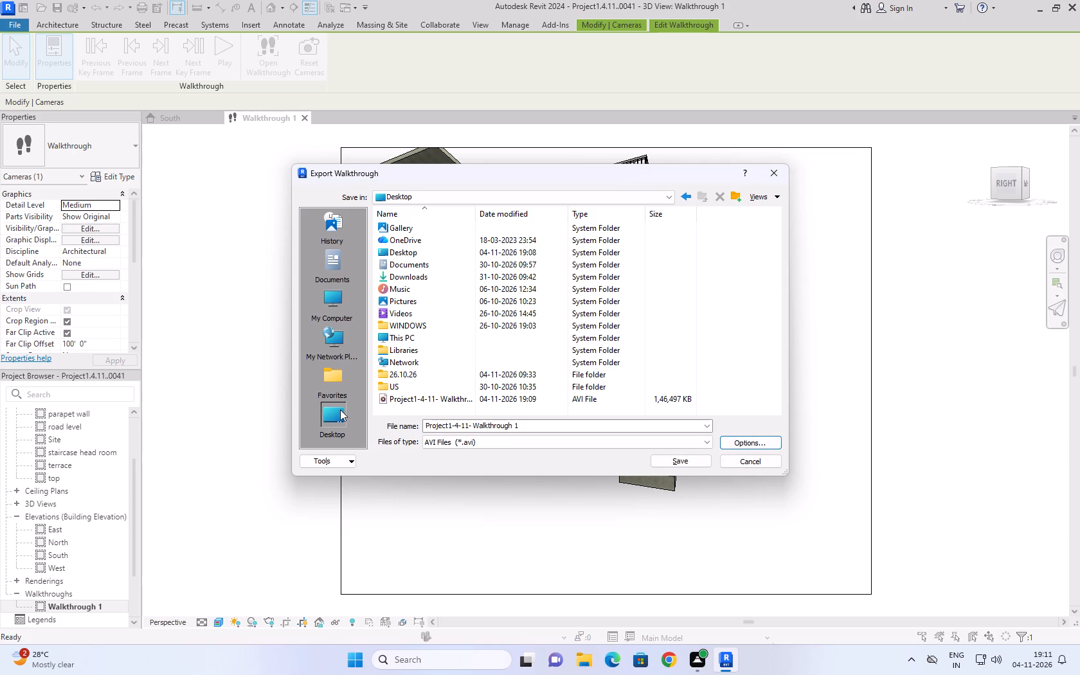
click(340, 410)
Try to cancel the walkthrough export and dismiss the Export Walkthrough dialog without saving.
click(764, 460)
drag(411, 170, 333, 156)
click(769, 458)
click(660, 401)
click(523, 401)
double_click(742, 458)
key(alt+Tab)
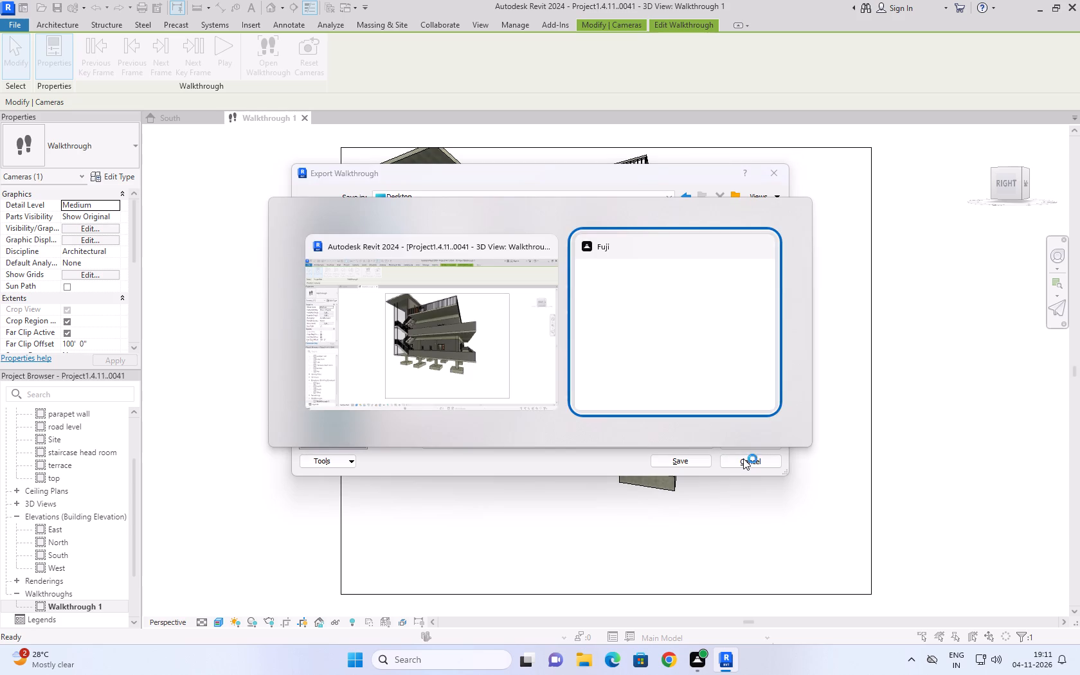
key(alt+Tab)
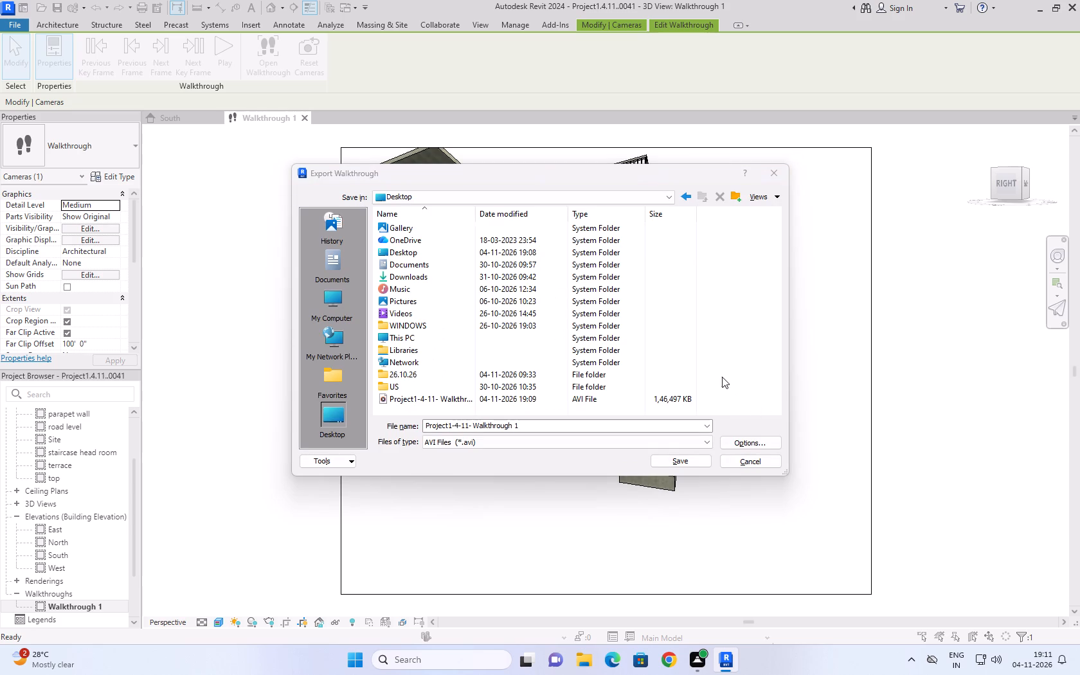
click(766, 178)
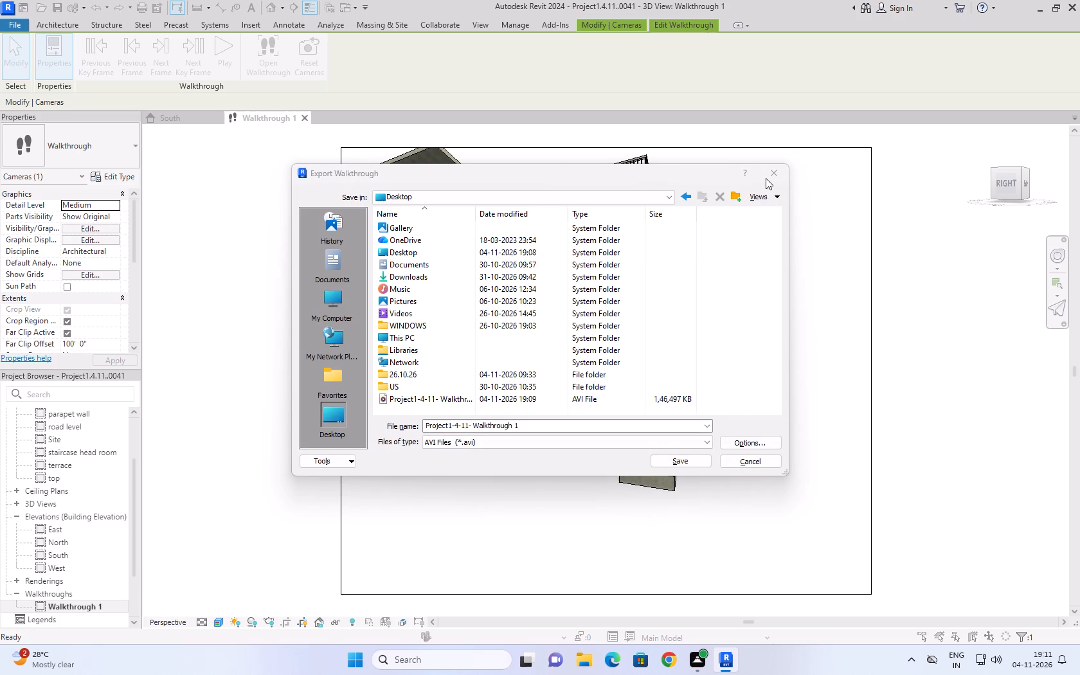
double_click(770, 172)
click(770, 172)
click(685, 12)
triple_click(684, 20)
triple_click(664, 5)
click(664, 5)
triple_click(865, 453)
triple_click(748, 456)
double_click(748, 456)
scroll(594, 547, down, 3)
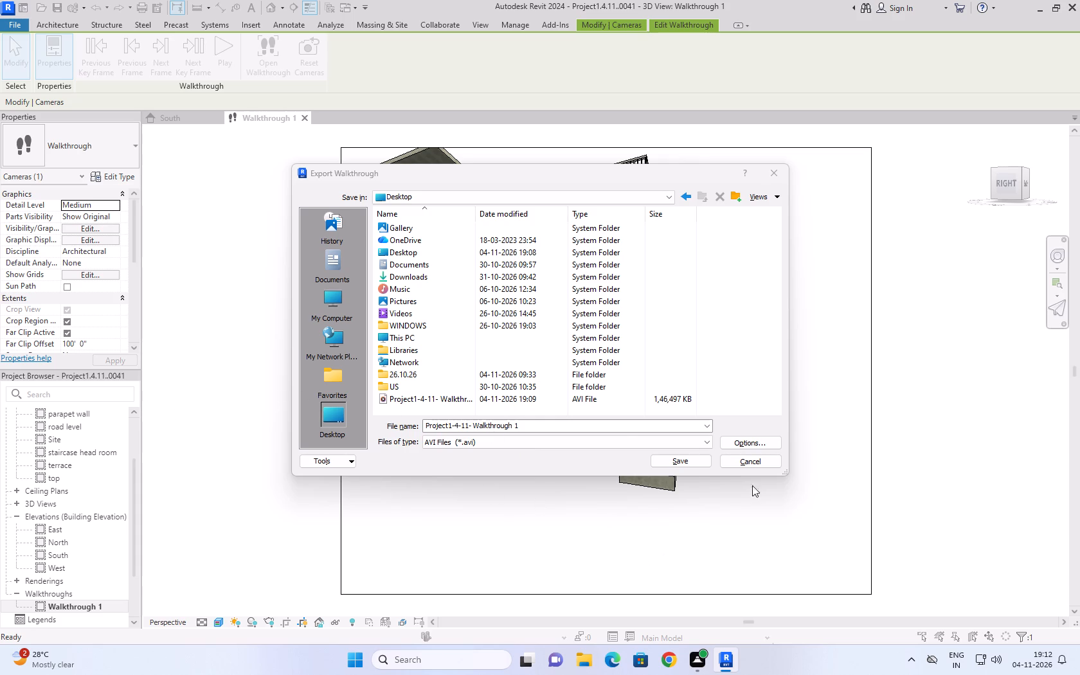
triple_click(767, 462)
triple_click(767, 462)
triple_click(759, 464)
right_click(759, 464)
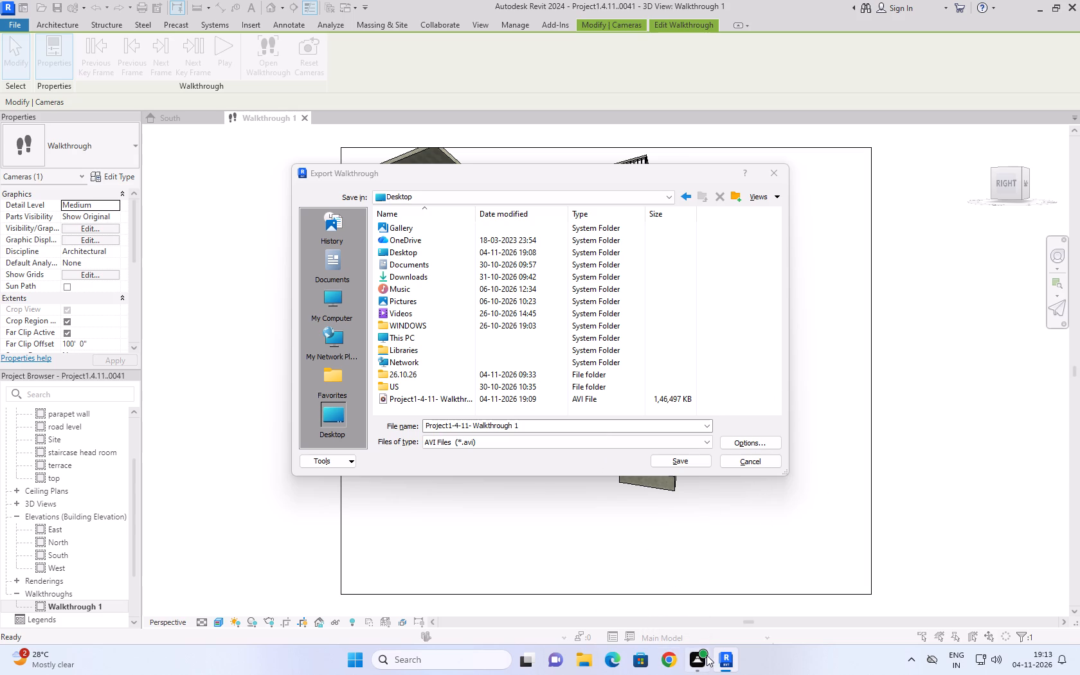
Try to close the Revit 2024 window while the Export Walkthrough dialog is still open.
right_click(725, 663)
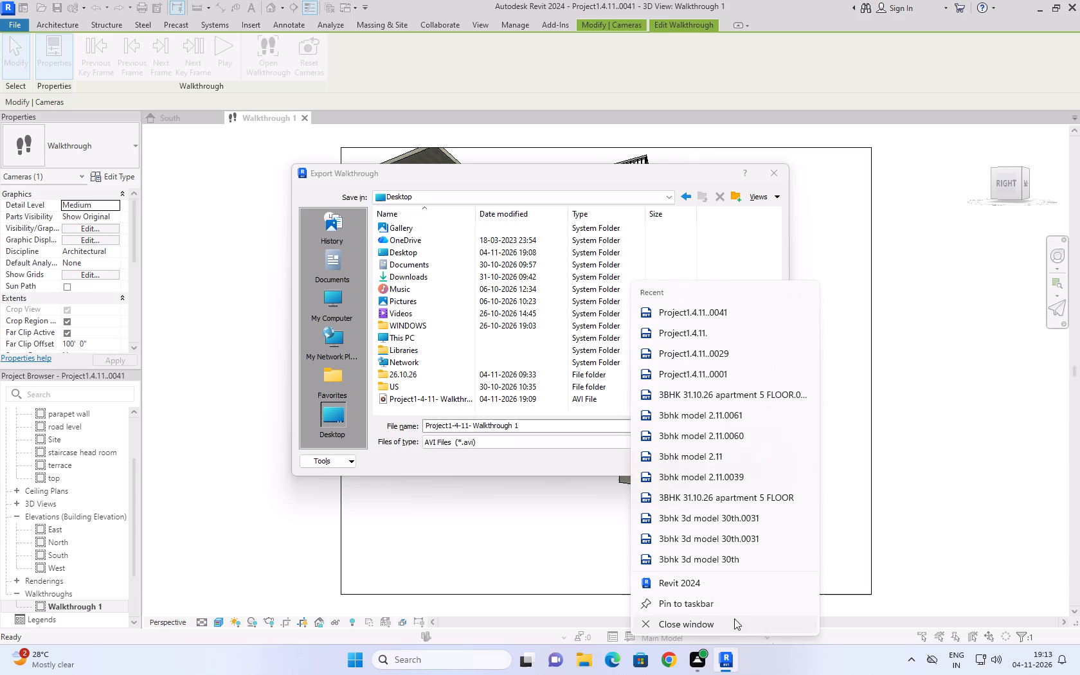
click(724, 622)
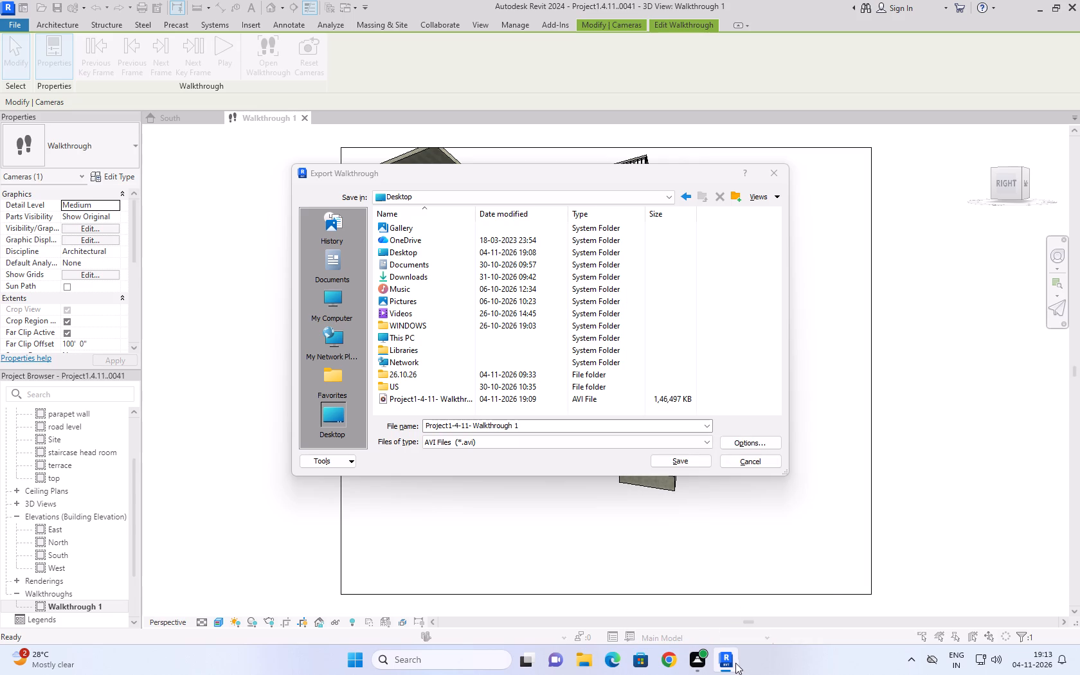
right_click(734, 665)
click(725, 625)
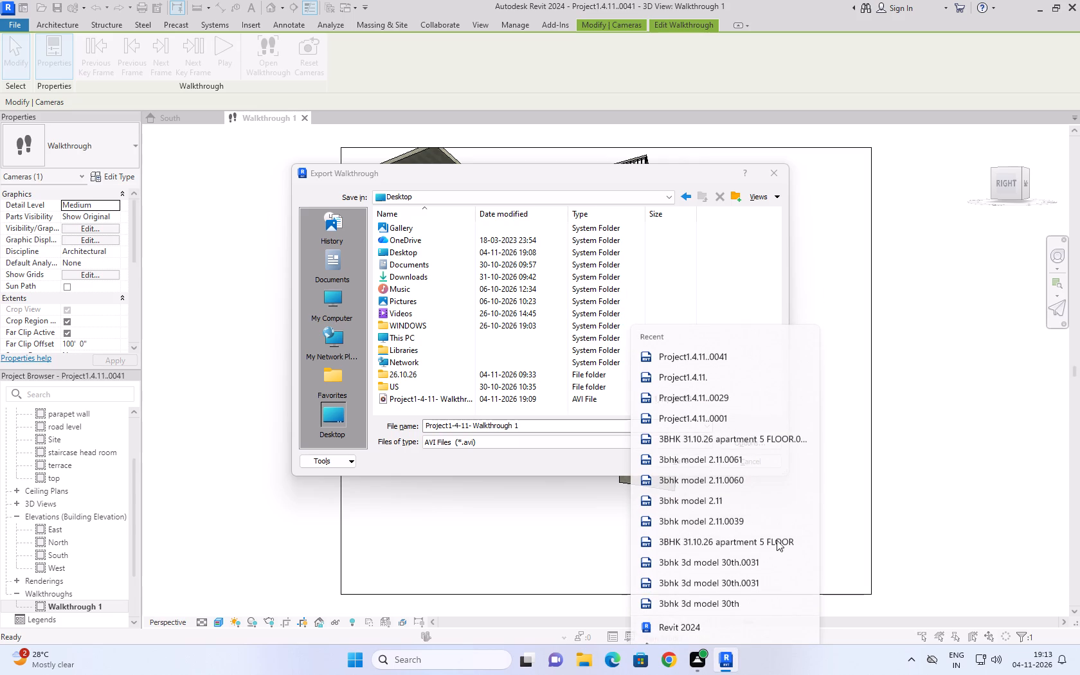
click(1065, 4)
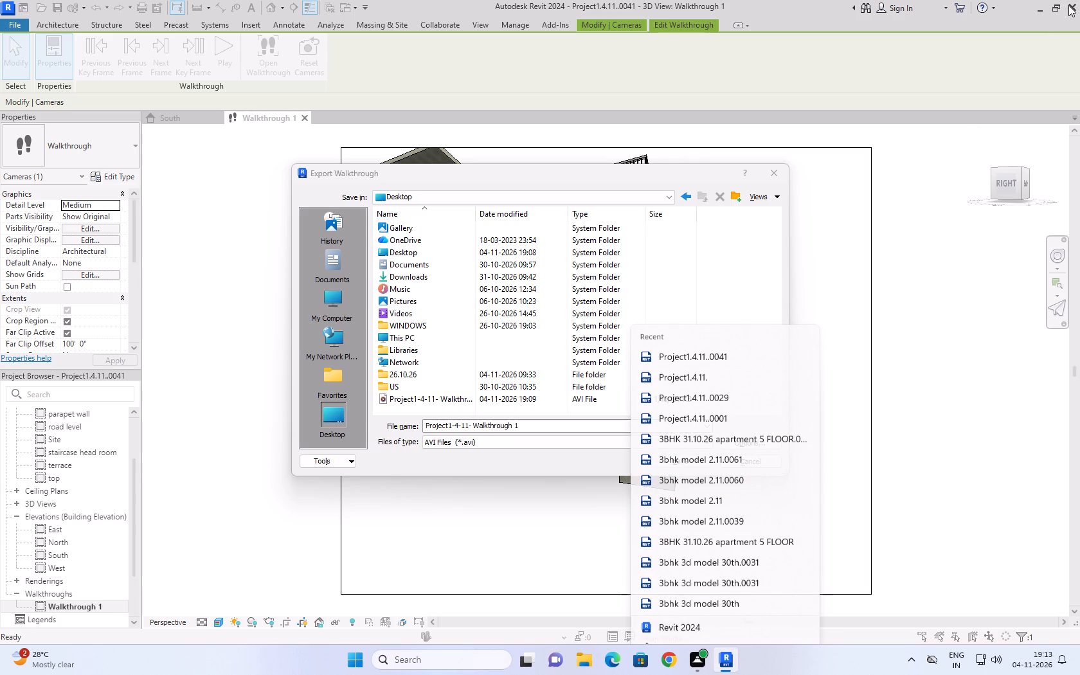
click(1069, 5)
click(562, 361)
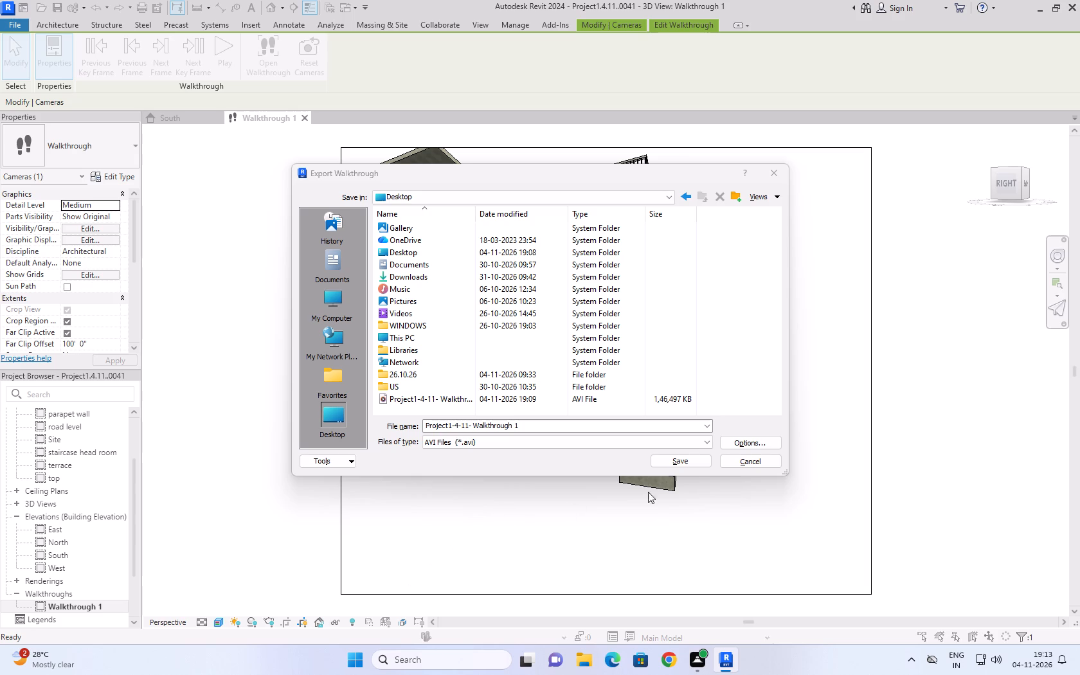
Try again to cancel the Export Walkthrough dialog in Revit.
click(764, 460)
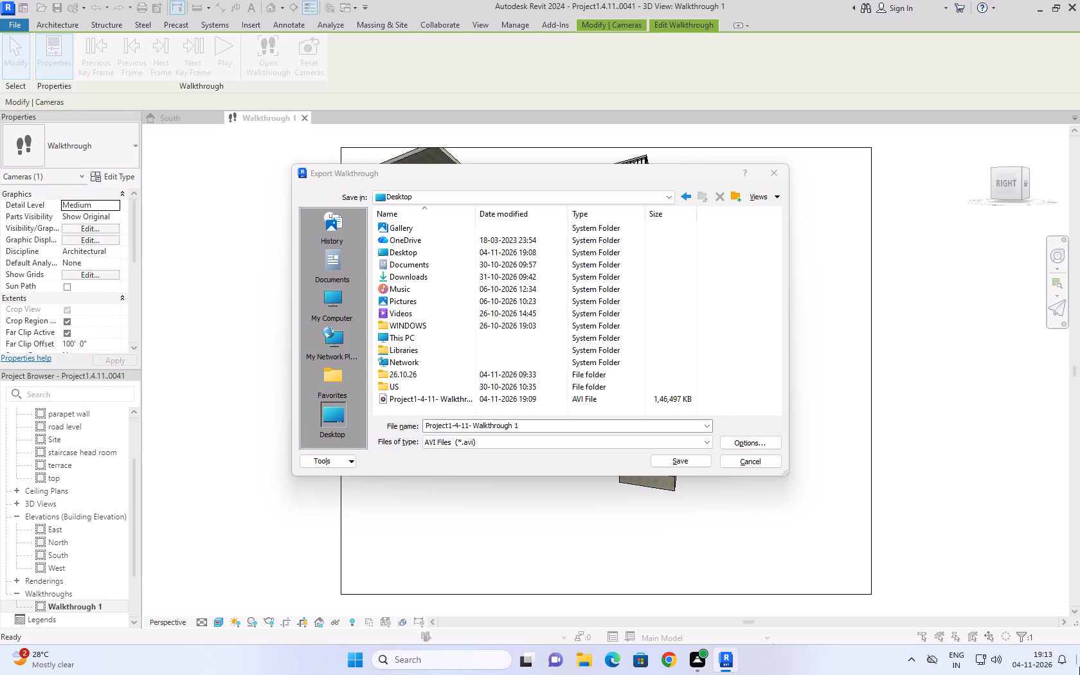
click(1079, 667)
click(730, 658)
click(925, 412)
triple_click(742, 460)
Try again to close the Revit 2024 window with the Export Walkthrough dialog still open.
right_click(719, 661)
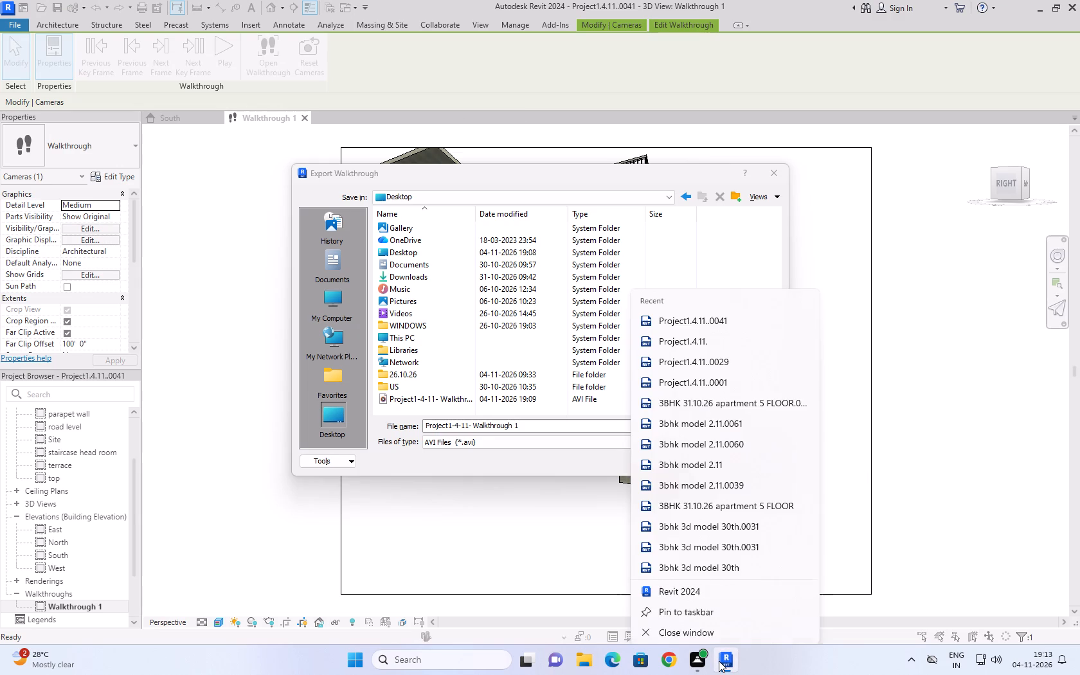
click(662, 621)
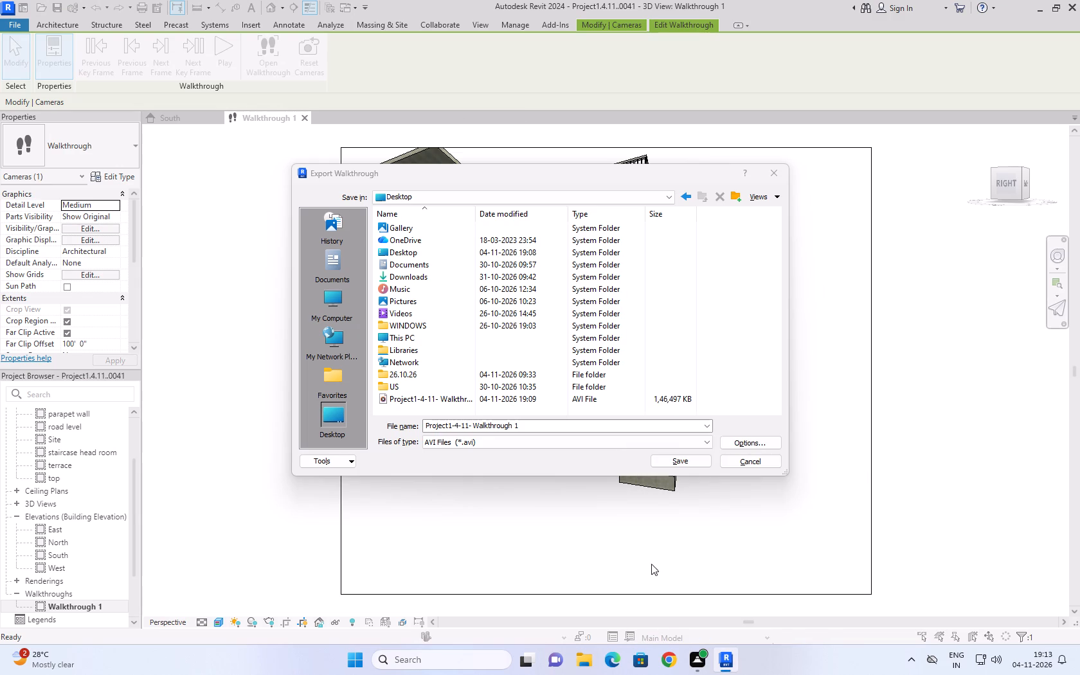
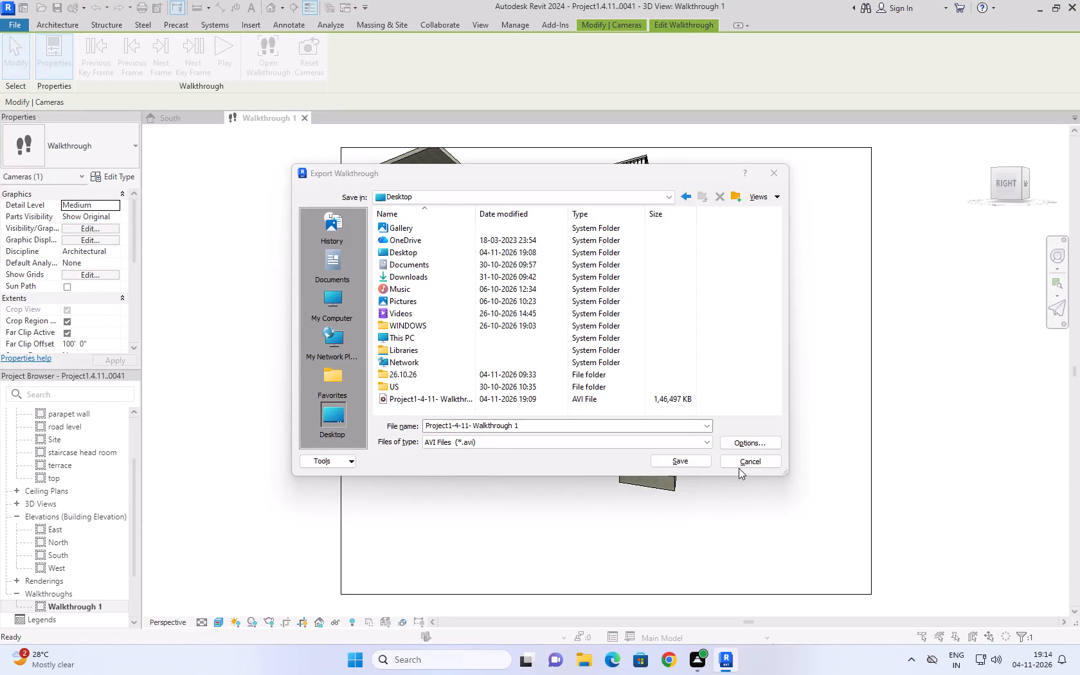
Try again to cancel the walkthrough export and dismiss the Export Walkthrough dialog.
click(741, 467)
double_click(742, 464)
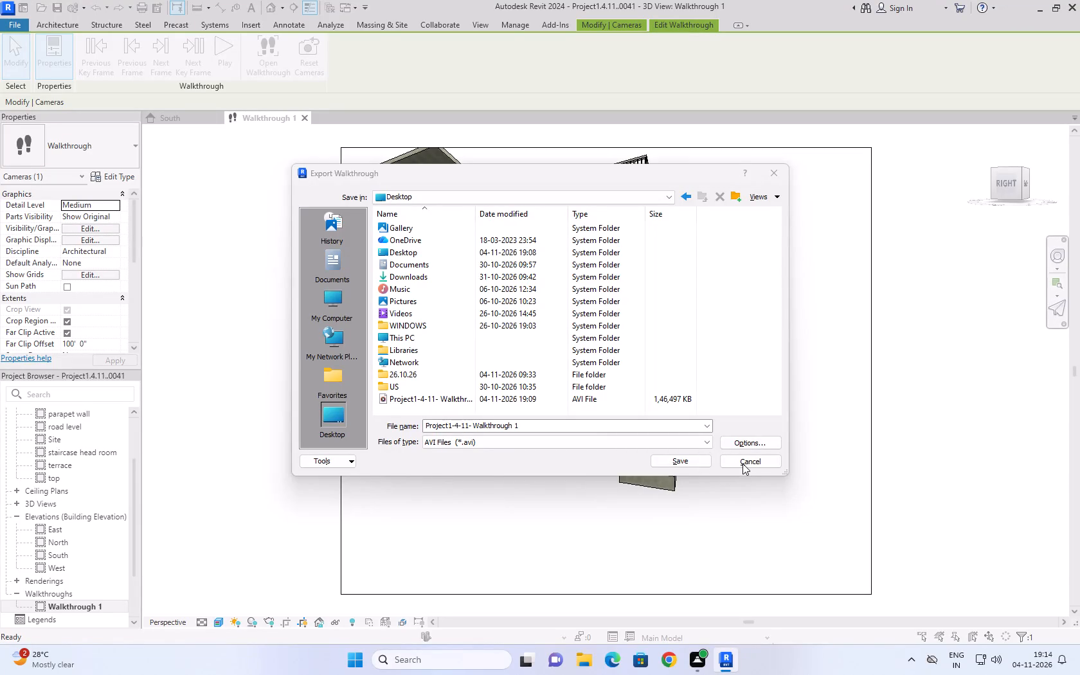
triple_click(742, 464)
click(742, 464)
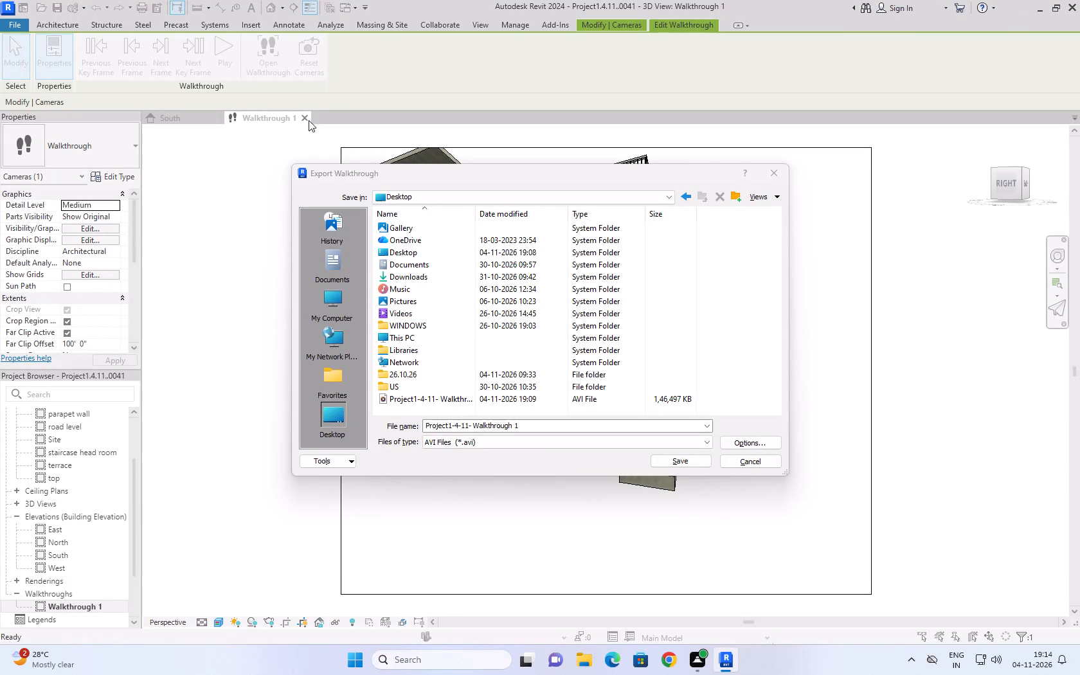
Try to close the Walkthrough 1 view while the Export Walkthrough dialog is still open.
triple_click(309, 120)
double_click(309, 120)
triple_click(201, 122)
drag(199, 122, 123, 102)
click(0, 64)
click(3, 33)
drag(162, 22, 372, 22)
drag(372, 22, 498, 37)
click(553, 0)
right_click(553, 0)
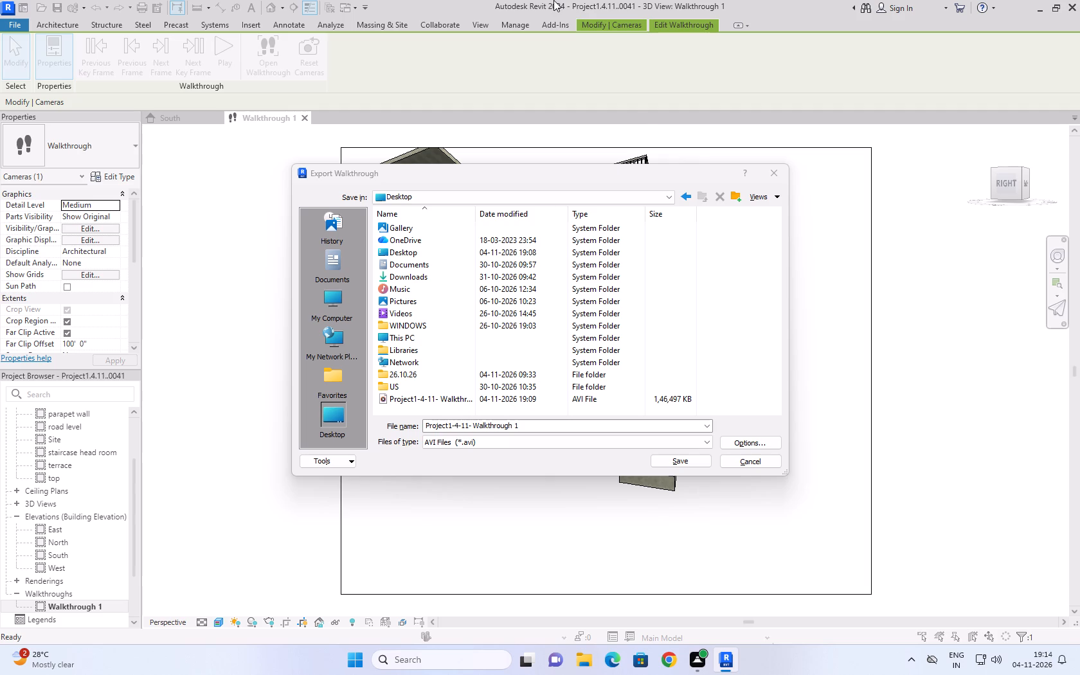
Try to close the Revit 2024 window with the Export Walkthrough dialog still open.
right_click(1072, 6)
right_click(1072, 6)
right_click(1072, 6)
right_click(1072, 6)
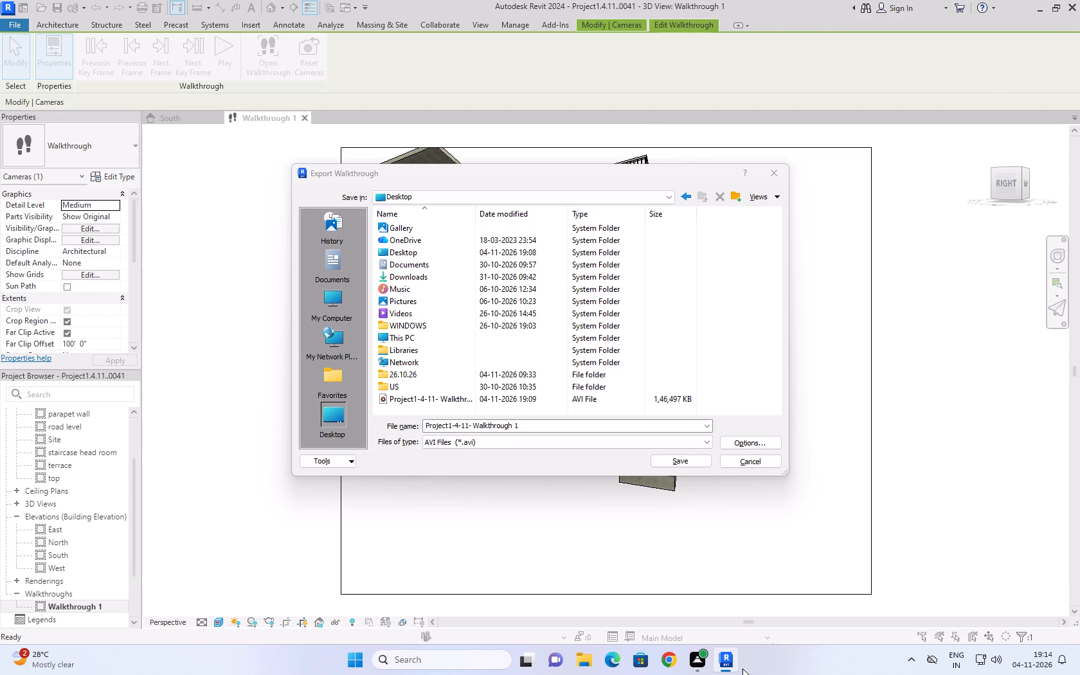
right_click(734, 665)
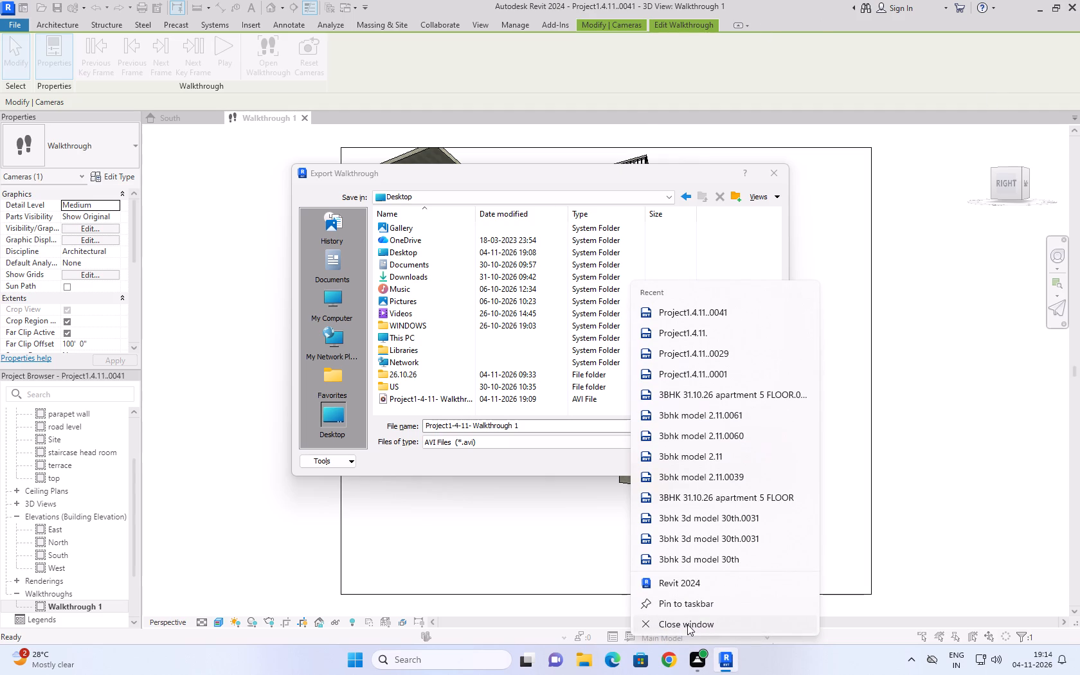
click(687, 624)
Launch the recent project Project1.4.11..0041 from Revit's list of recent files.
click(723, 667)
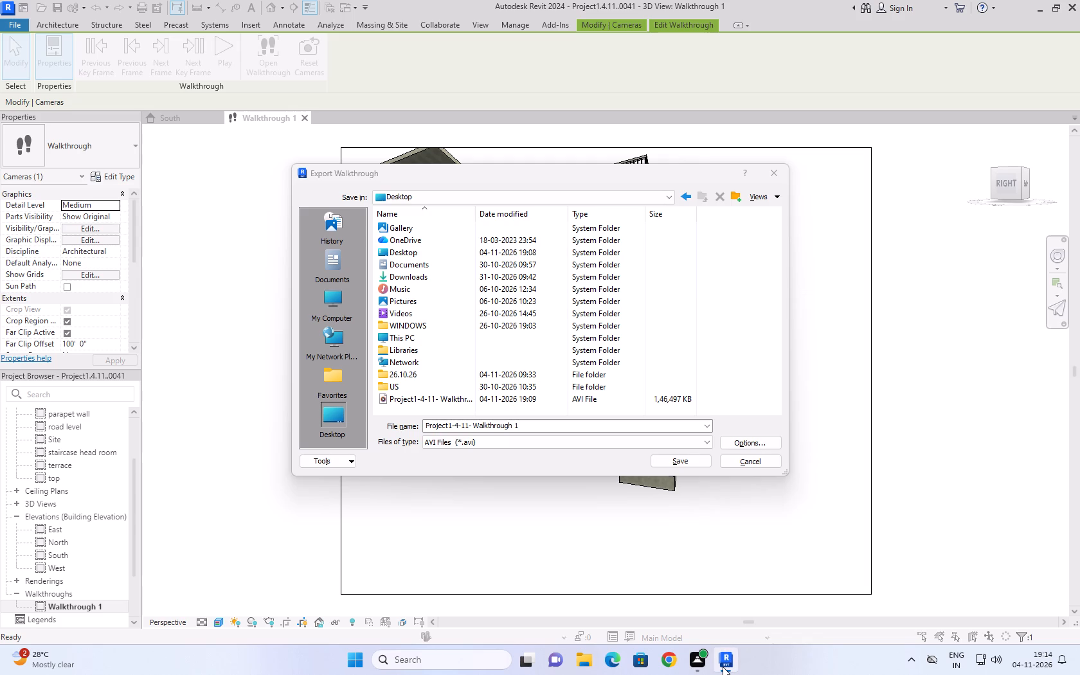
right_click(723, 667)
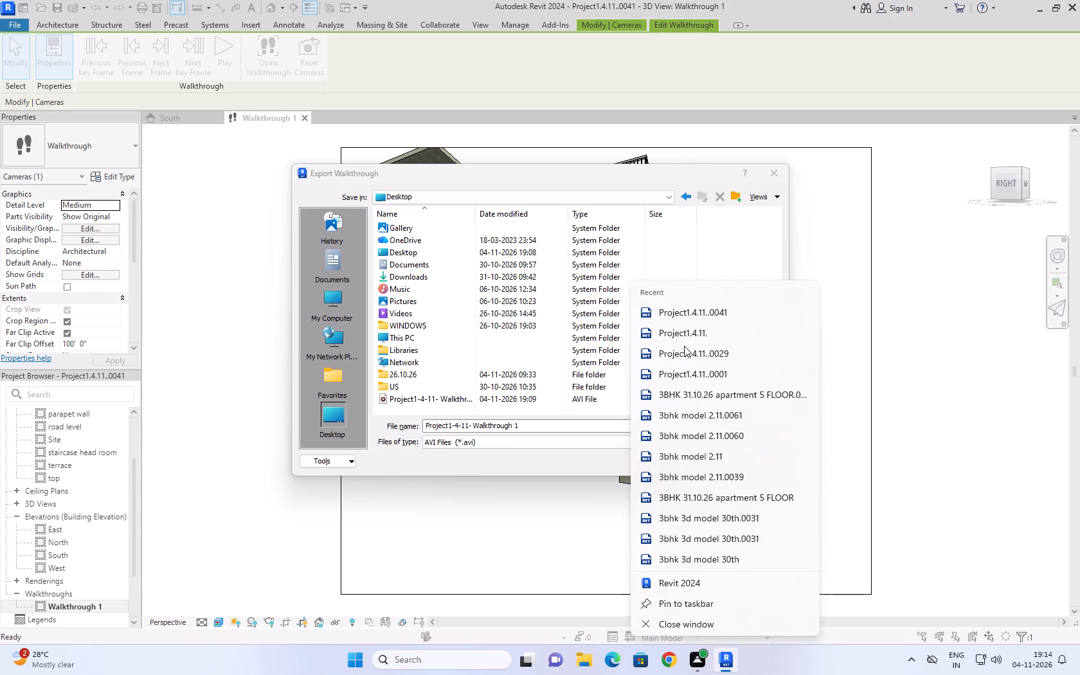
click(706, 319)
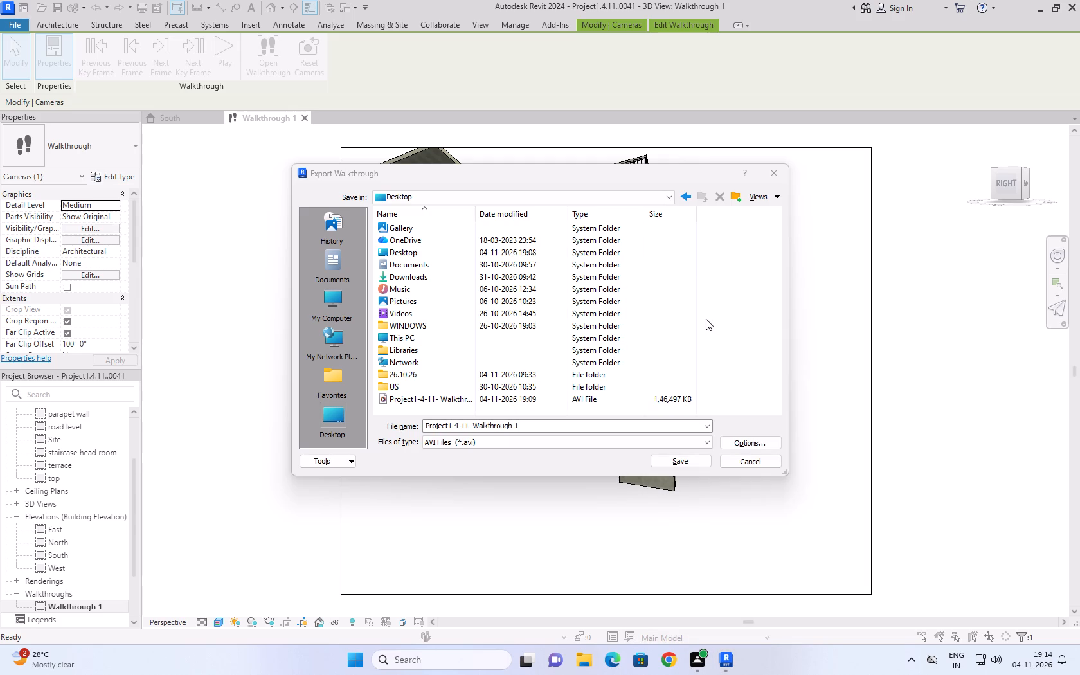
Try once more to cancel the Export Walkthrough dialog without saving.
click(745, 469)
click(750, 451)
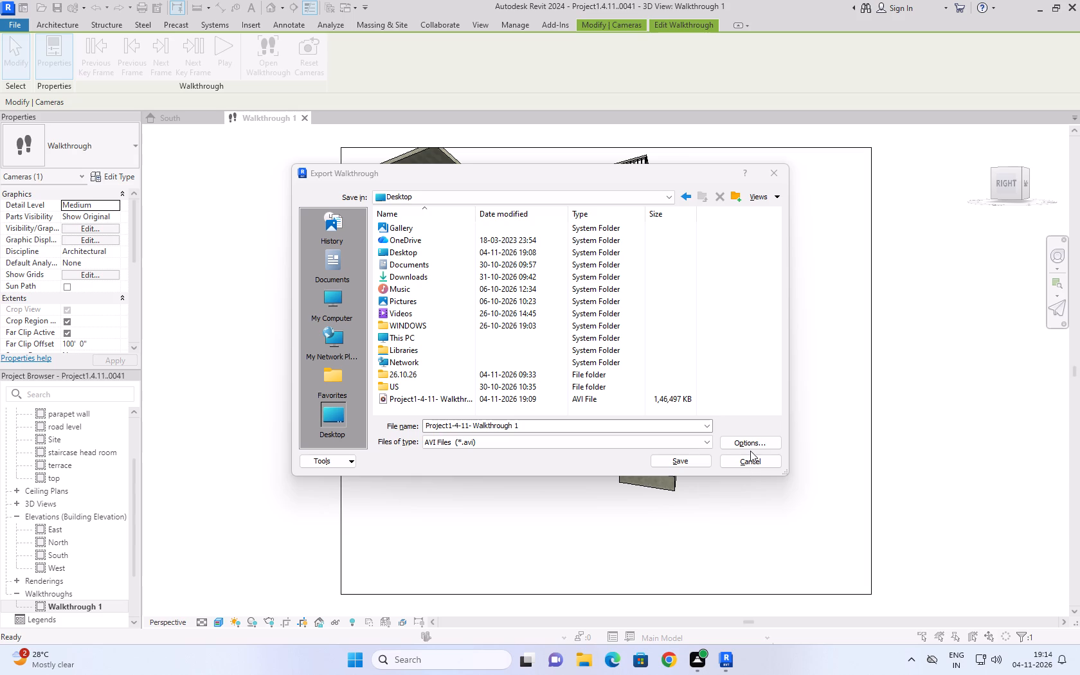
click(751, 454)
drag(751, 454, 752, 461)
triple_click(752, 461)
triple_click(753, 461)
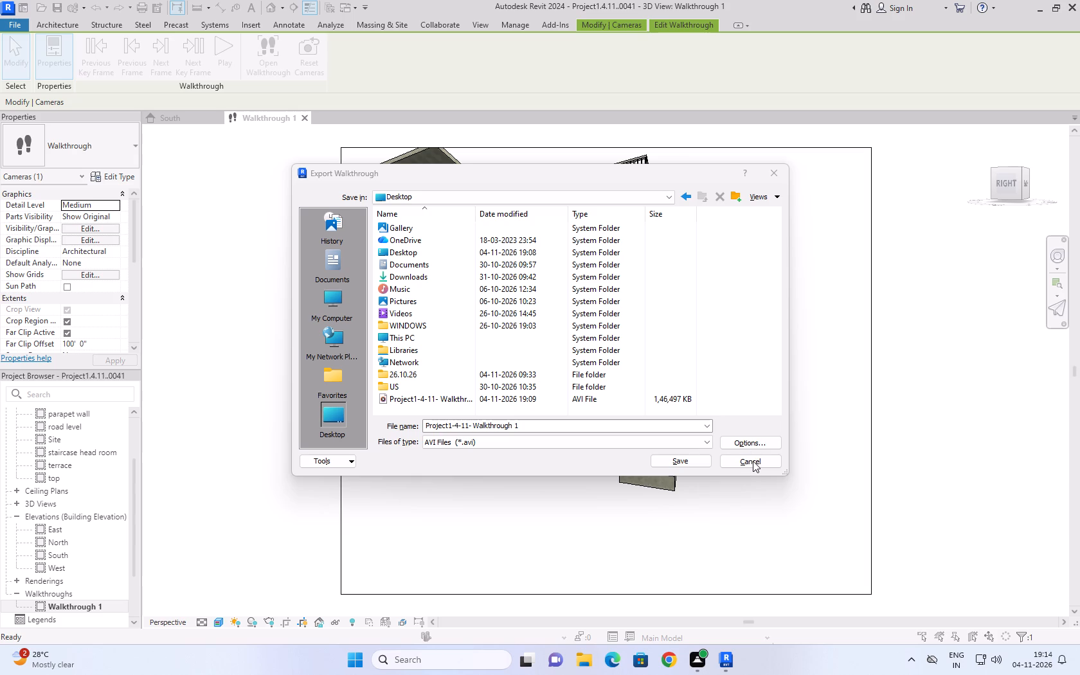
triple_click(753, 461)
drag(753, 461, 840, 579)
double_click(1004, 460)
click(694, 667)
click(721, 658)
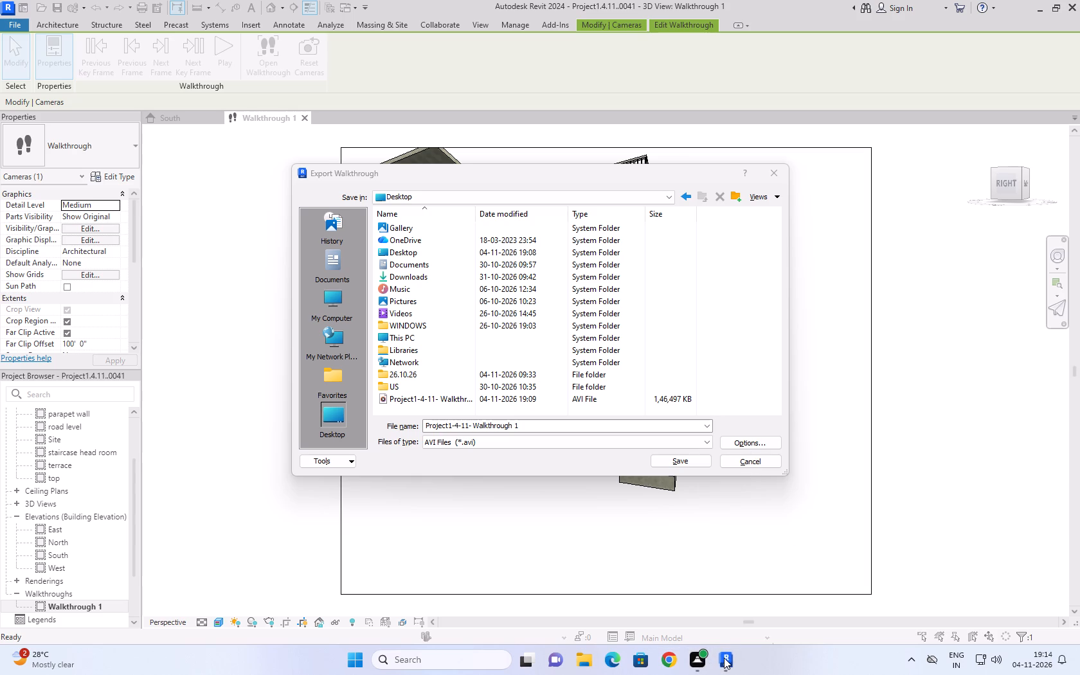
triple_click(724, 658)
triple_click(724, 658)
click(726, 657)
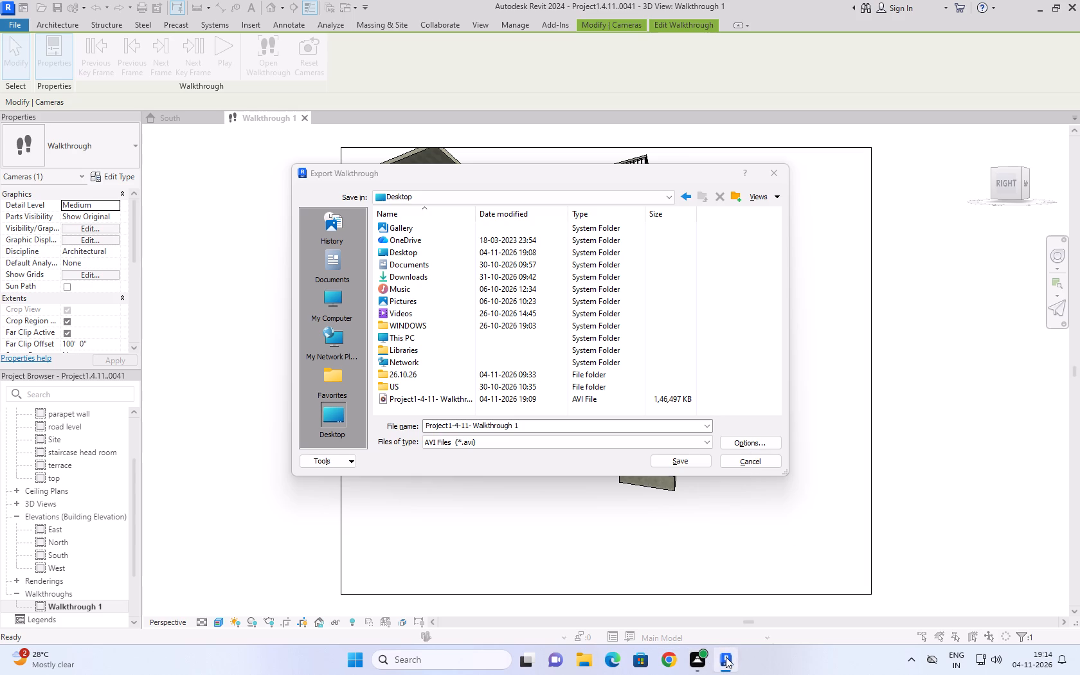
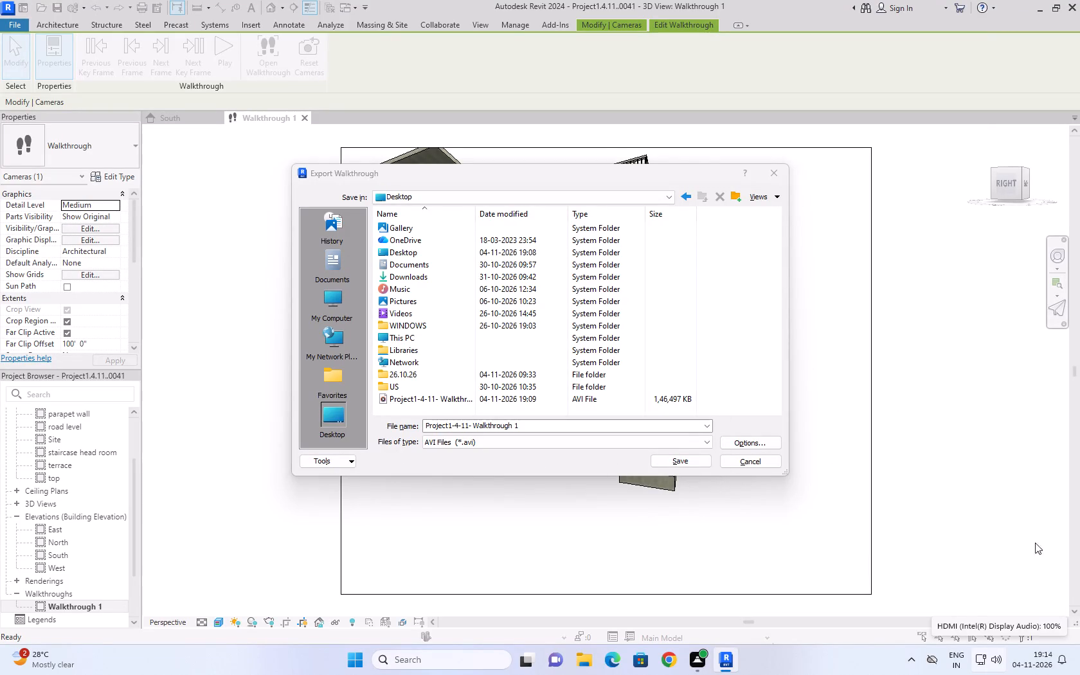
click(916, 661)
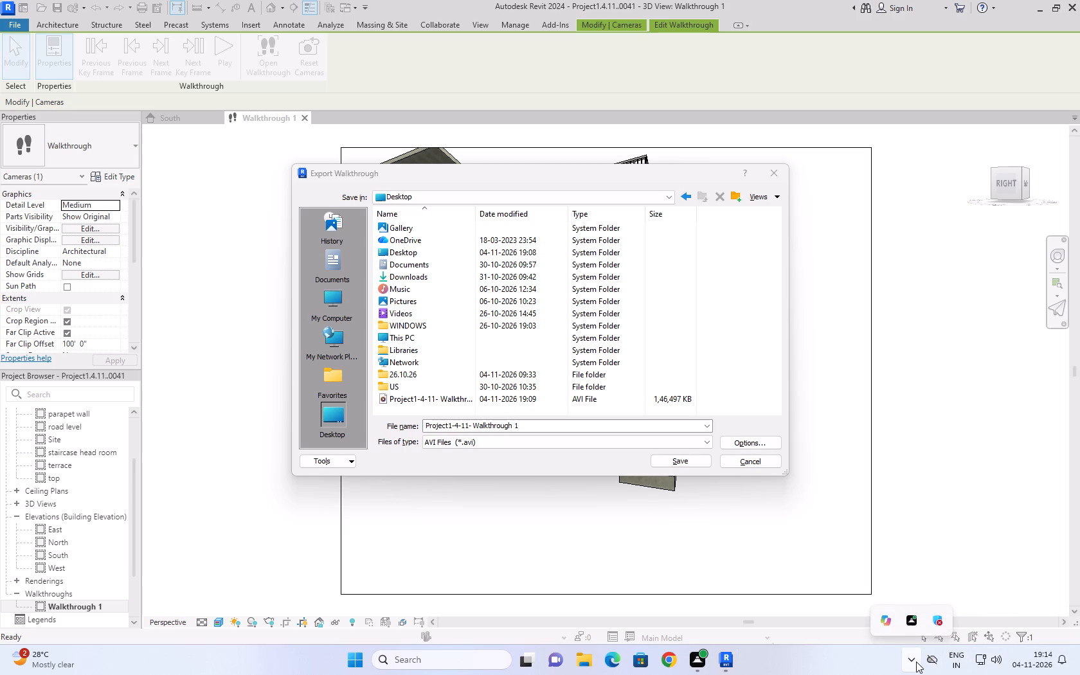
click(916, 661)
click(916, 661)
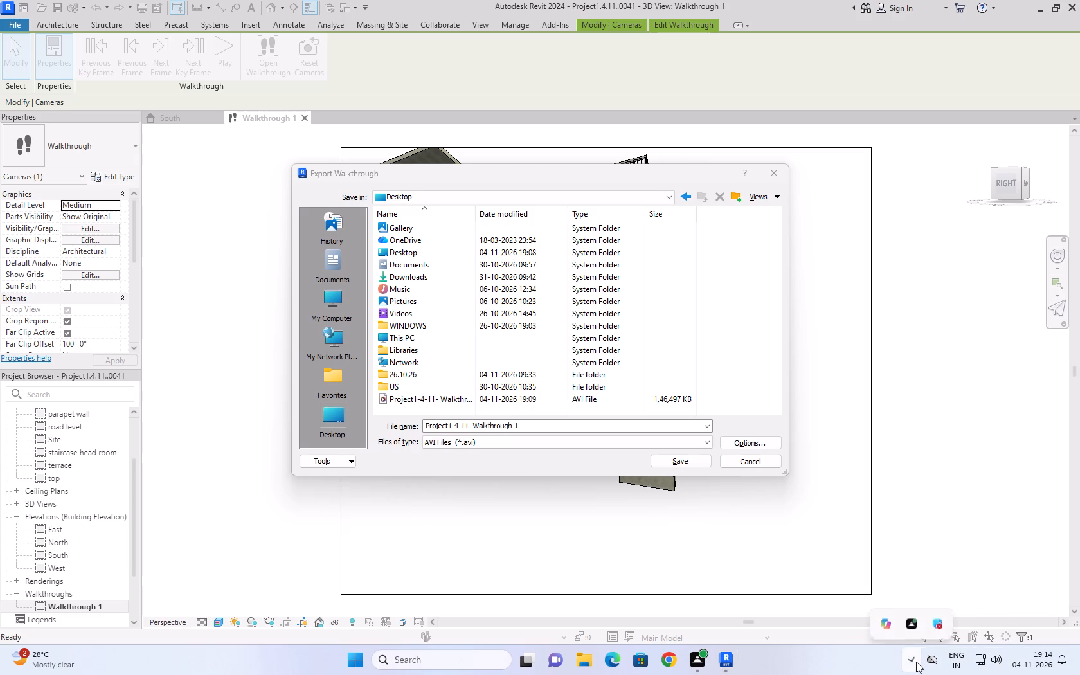
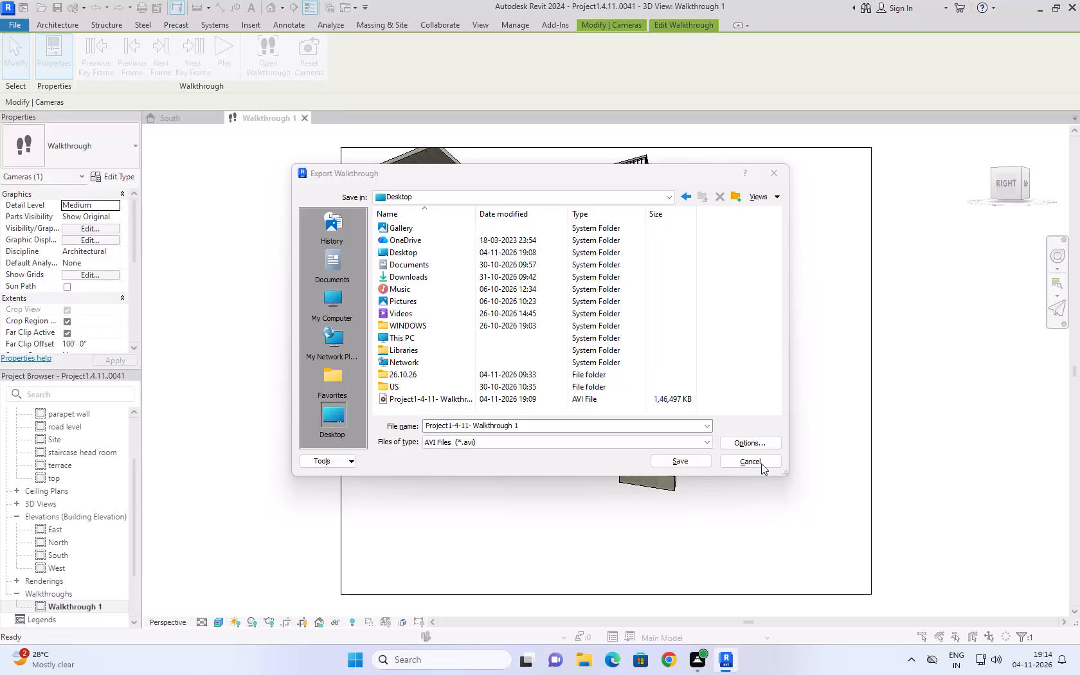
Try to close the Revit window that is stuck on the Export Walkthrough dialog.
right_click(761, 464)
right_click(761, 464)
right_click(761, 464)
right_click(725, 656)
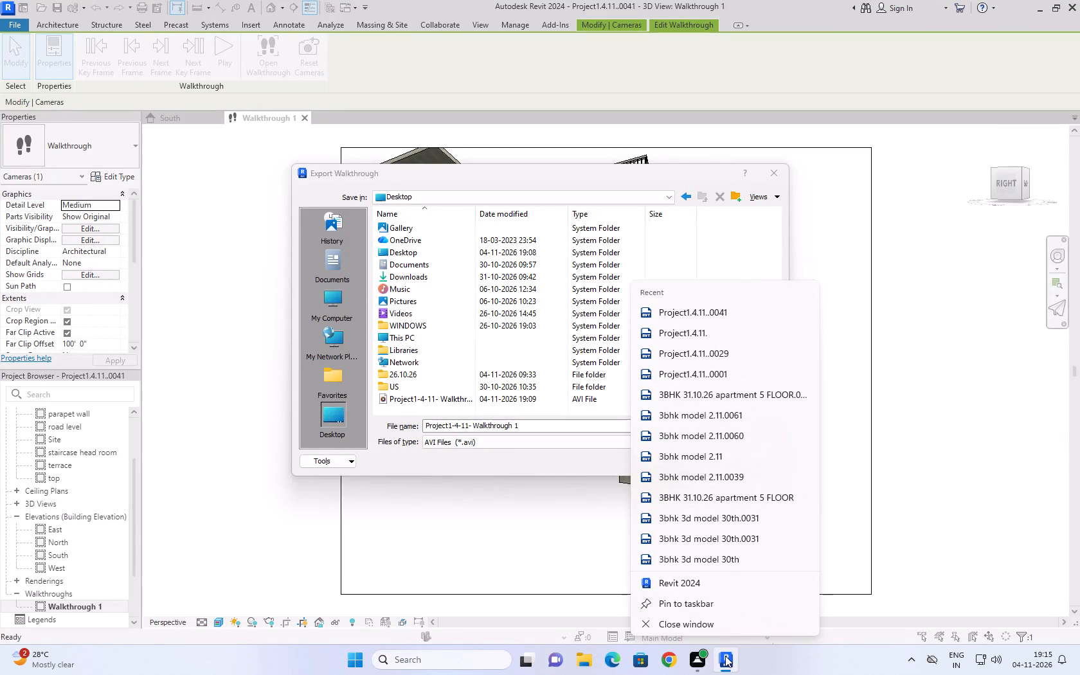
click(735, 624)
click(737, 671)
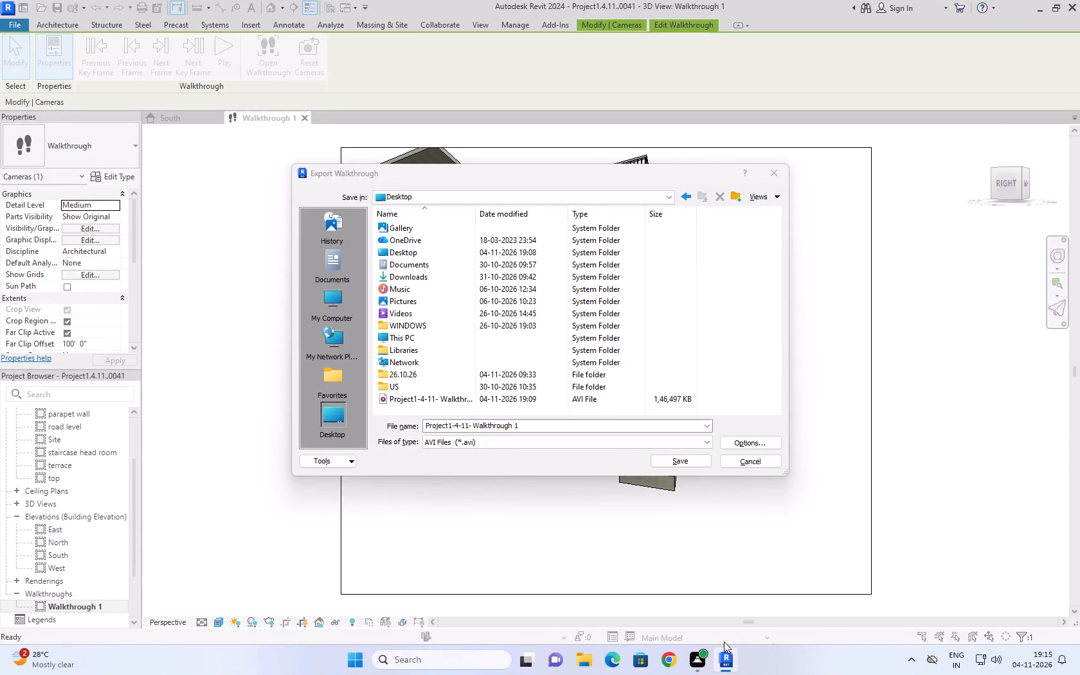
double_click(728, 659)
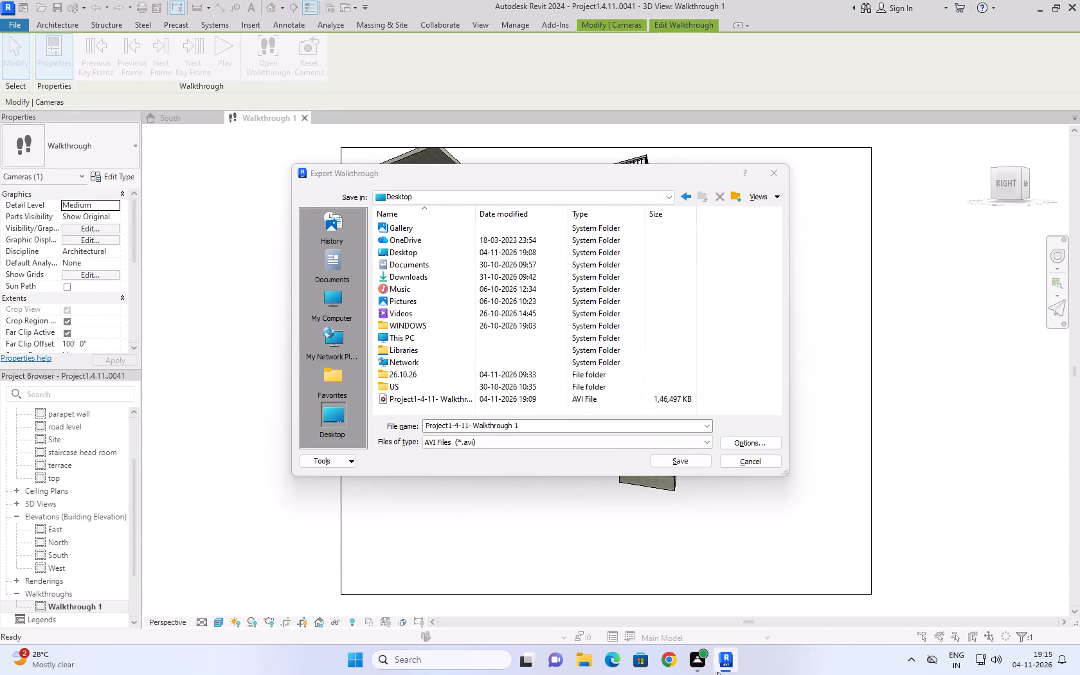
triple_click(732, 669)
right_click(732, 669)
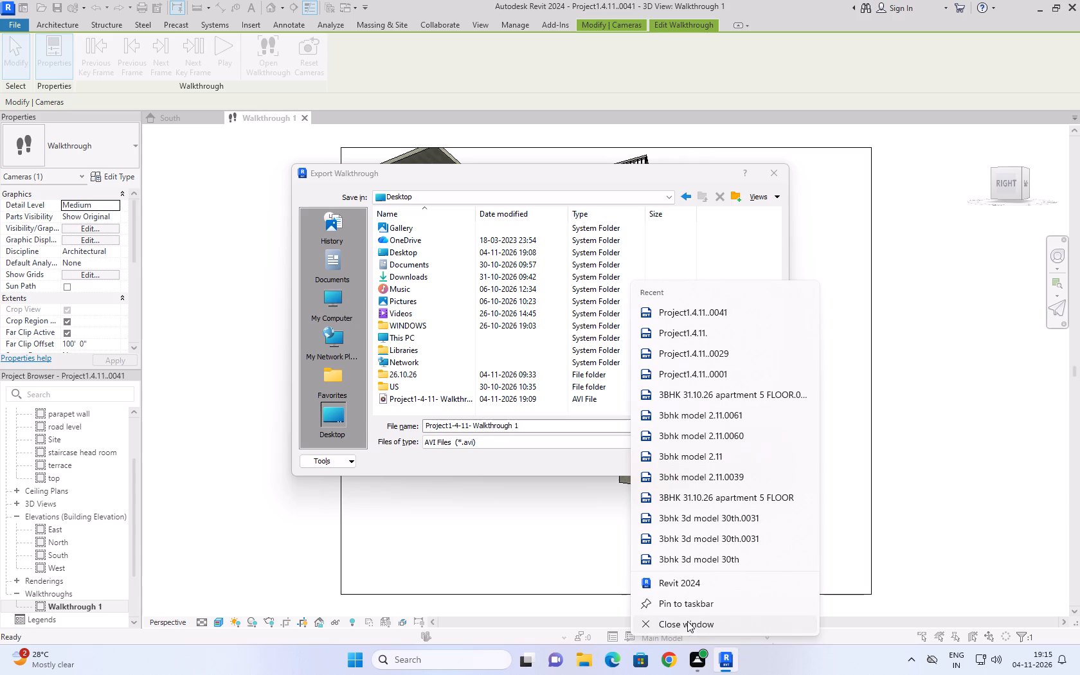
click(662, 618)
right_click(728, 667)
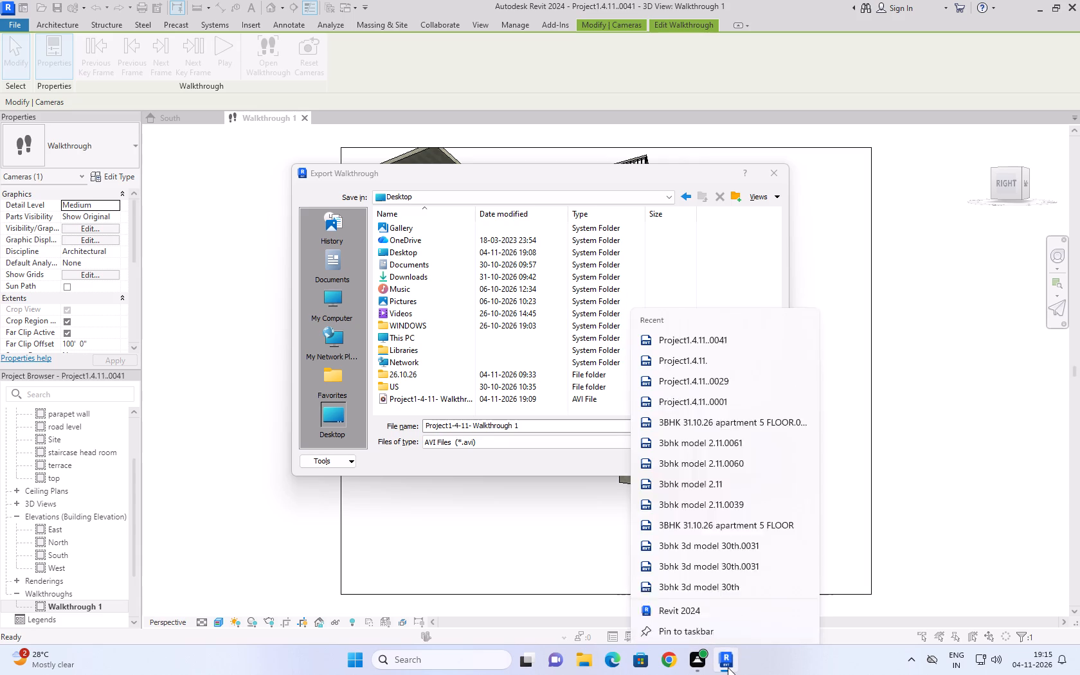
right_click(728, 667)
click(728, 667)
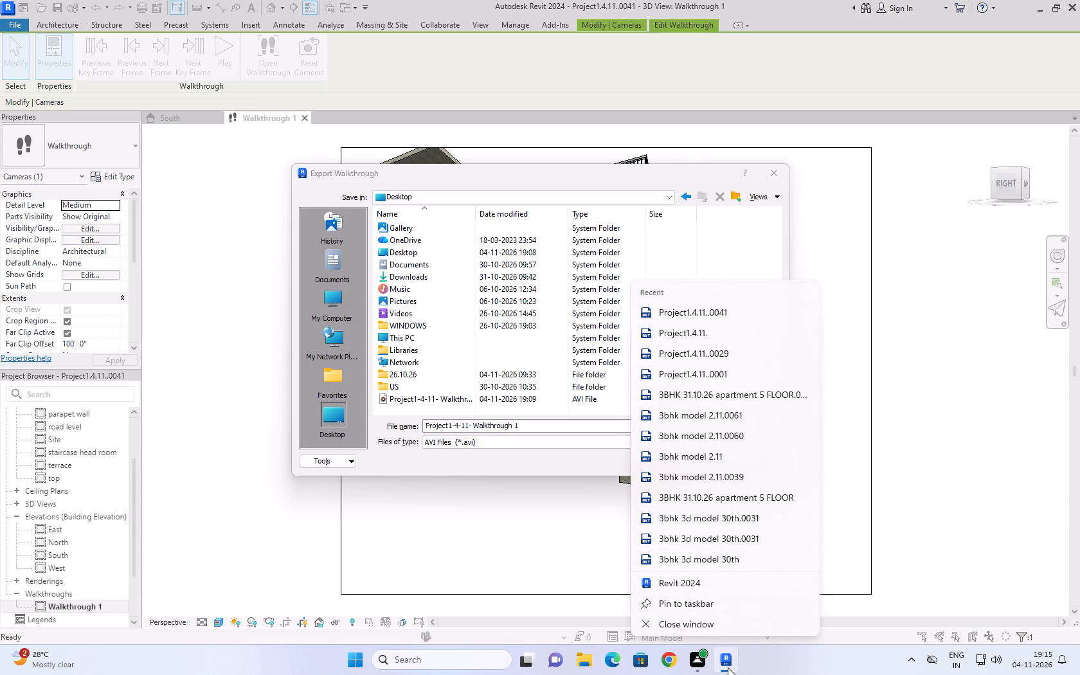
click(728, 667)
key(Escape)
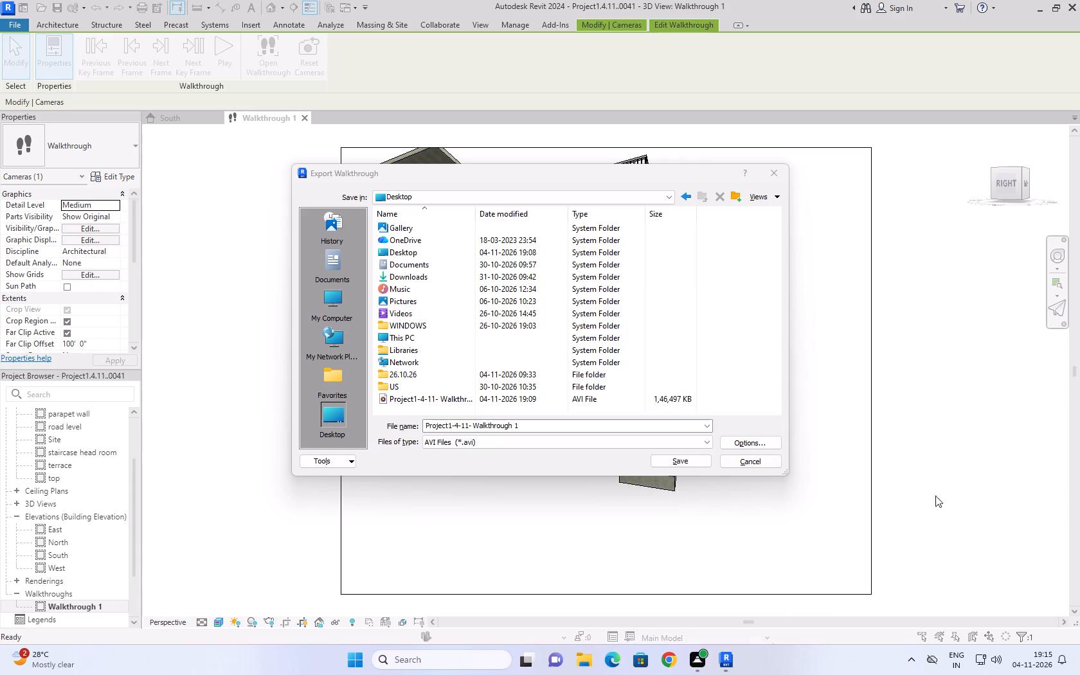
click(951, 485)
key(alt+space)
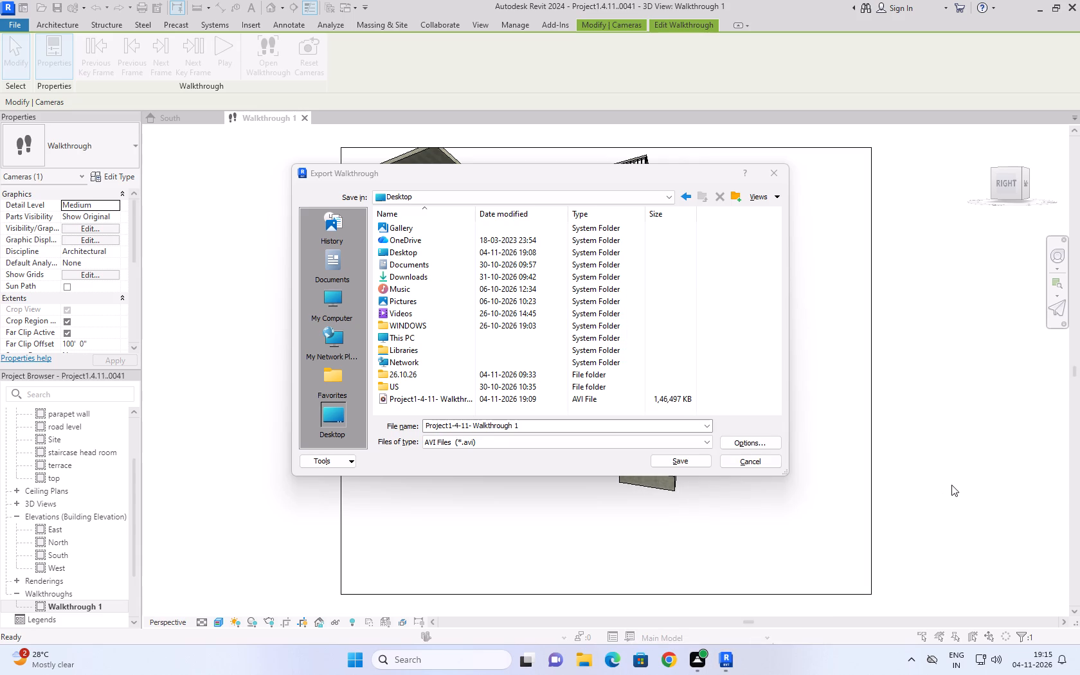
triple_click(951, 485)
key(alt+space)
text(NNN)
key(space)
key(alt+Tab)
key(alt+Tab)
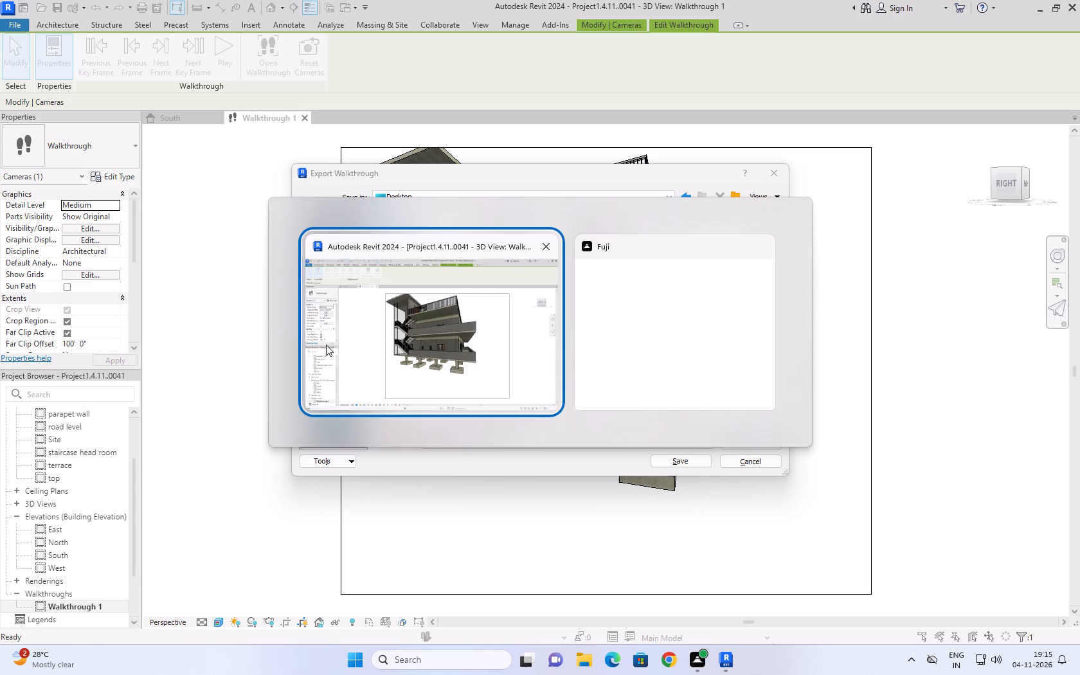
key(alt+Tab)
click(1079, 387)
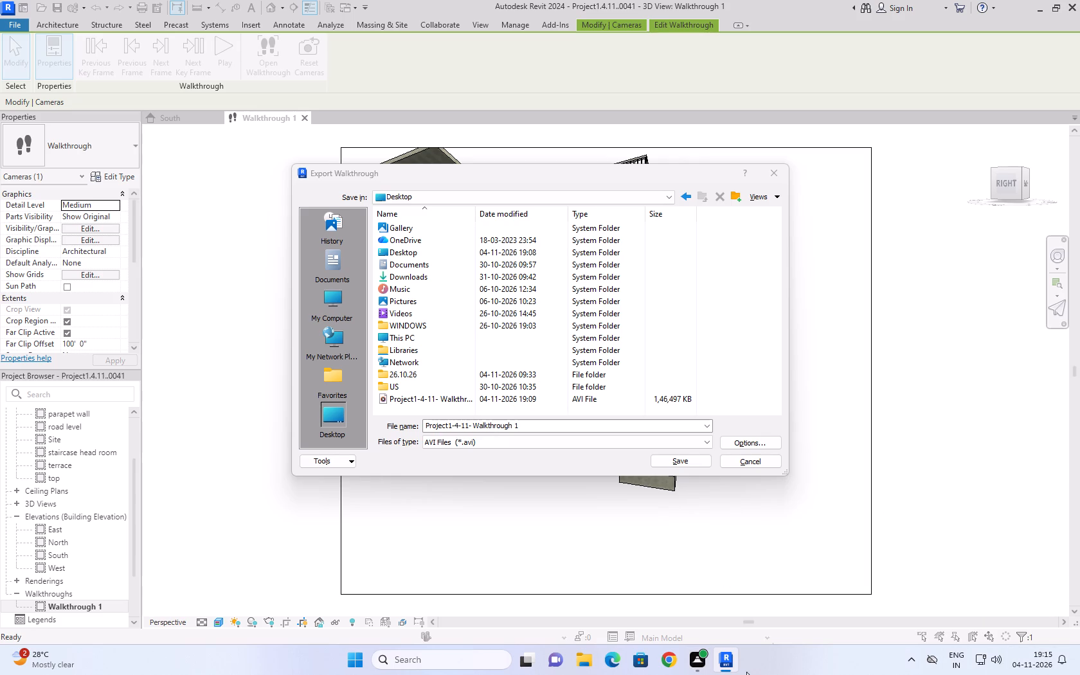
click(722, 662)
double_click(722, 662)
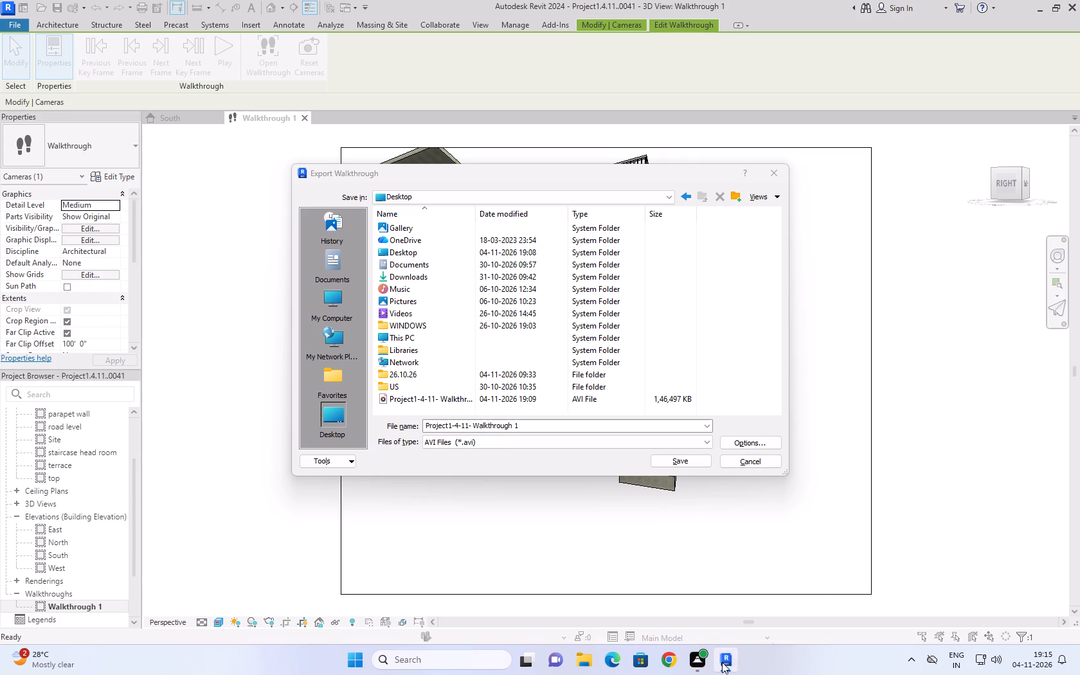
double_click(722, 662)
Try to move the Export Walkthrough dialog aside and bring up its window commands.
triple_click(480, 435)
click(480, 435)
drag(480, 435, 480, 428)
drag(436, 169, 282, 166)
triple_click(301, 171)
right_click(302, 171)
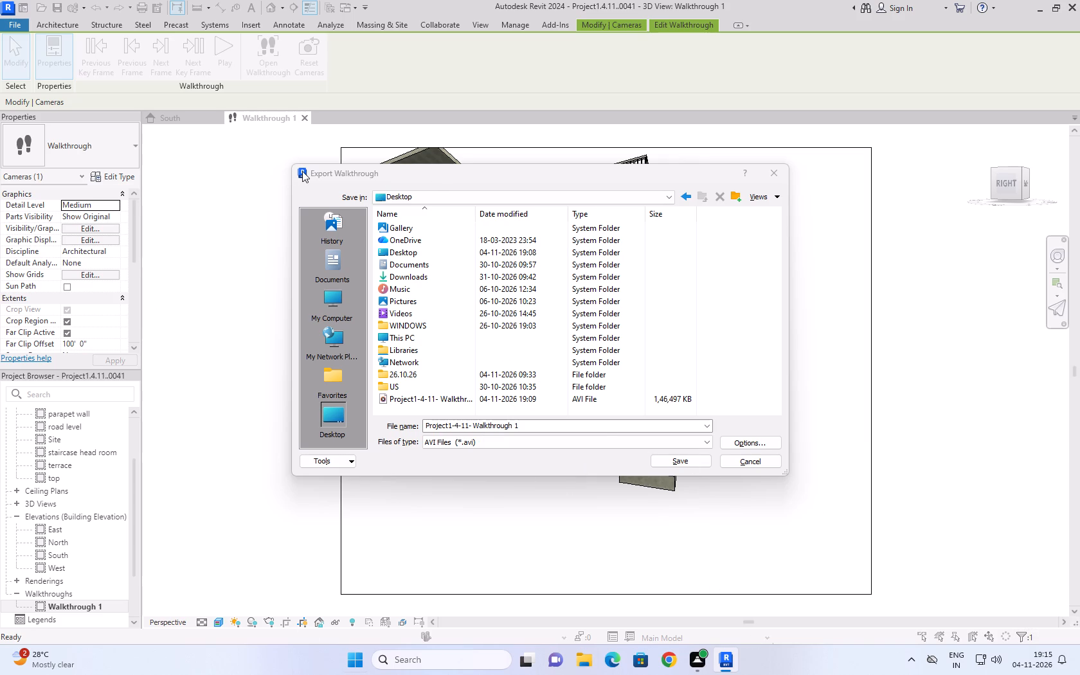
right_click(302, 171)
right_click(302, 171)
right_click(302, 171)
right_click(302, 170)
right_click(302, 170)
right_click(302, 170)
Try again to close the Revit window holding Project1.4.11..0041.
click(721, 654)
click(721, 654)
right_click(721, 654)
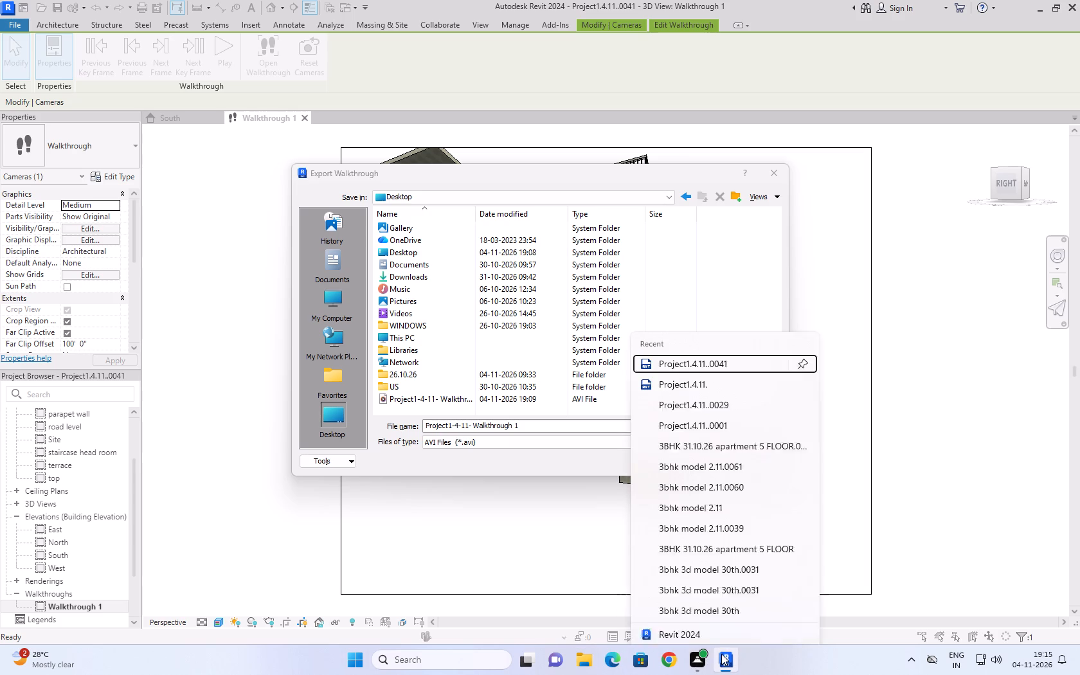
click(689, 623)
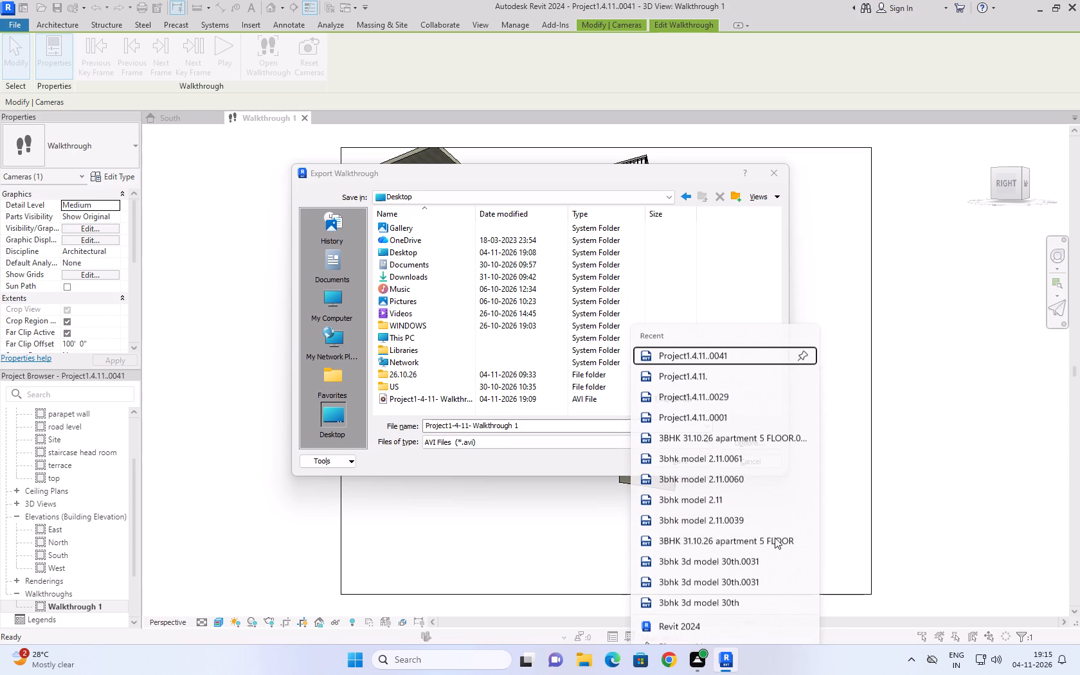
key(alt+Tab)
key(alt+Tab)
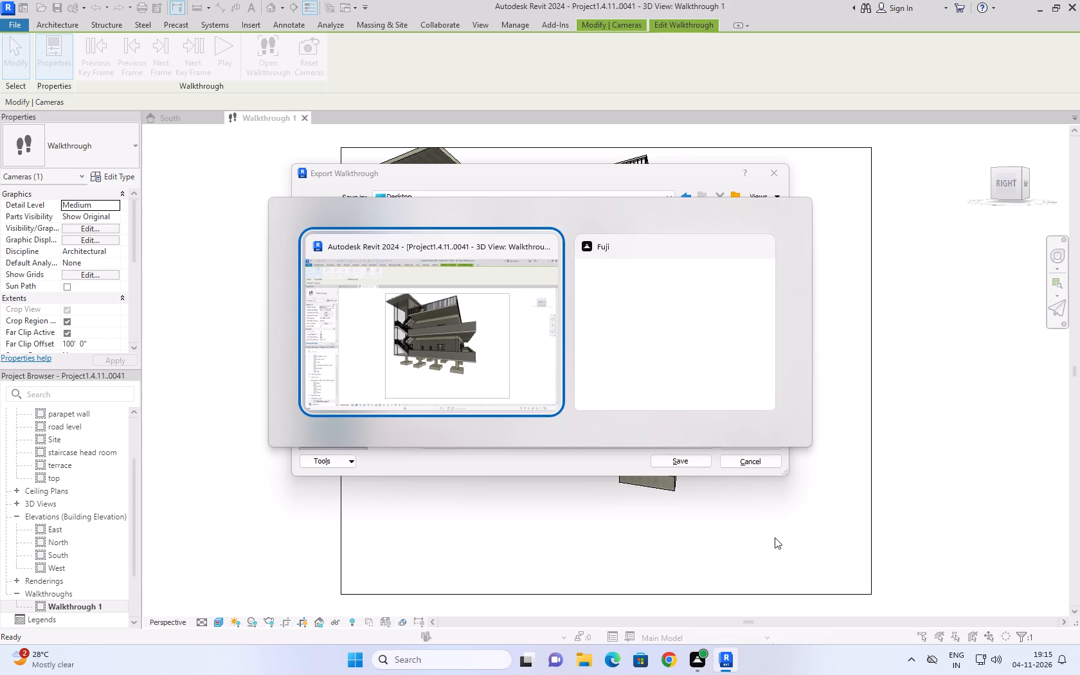
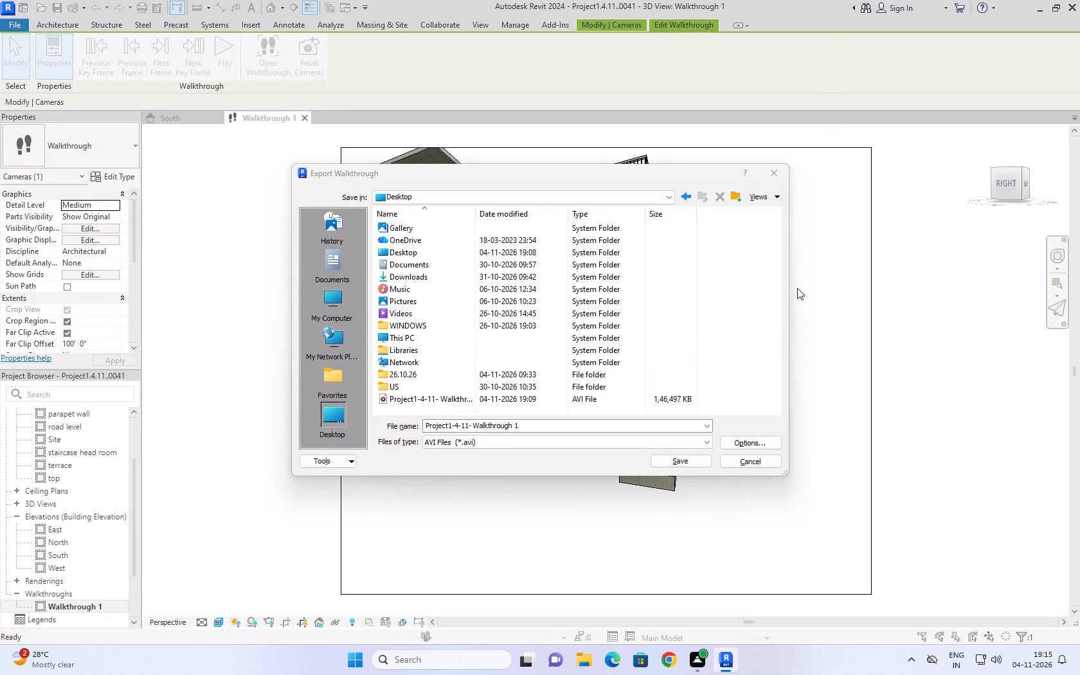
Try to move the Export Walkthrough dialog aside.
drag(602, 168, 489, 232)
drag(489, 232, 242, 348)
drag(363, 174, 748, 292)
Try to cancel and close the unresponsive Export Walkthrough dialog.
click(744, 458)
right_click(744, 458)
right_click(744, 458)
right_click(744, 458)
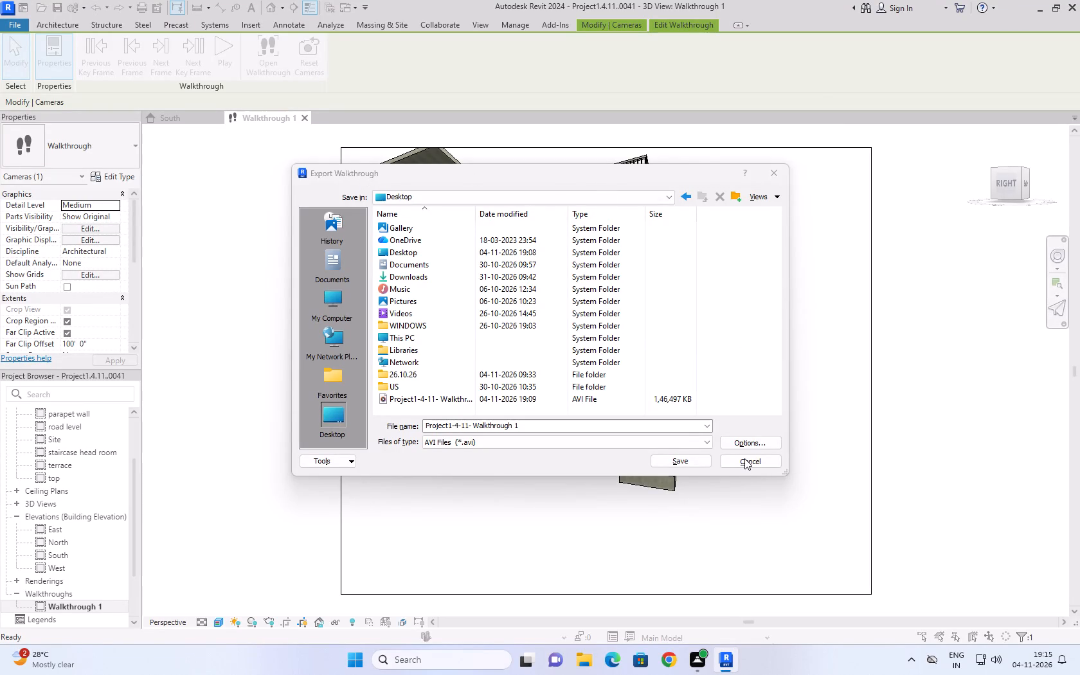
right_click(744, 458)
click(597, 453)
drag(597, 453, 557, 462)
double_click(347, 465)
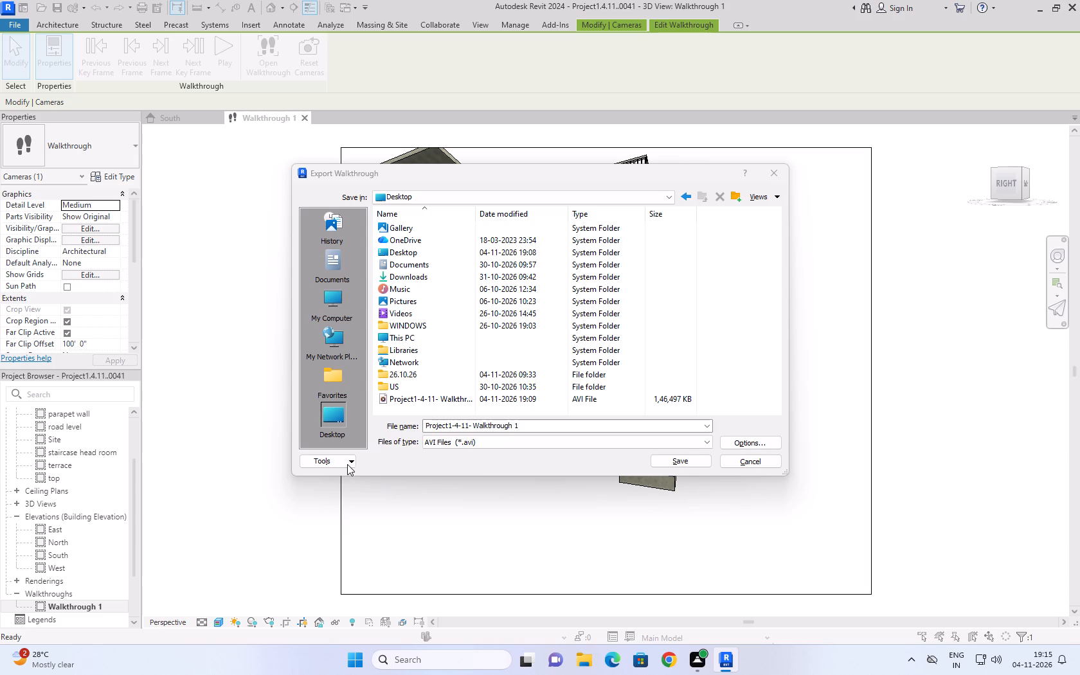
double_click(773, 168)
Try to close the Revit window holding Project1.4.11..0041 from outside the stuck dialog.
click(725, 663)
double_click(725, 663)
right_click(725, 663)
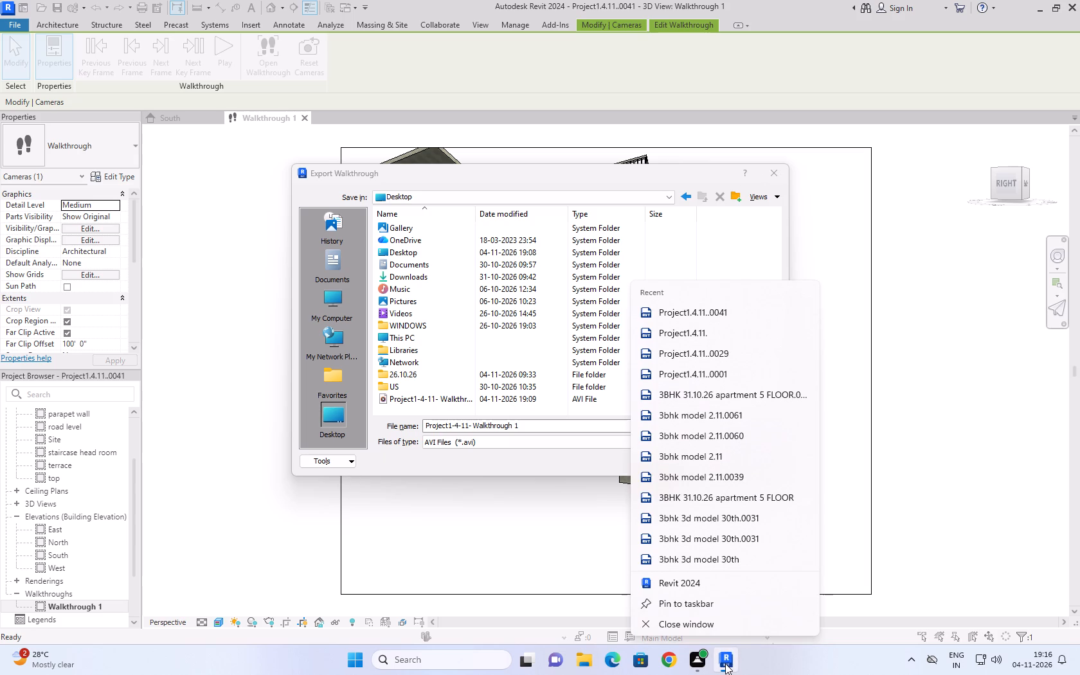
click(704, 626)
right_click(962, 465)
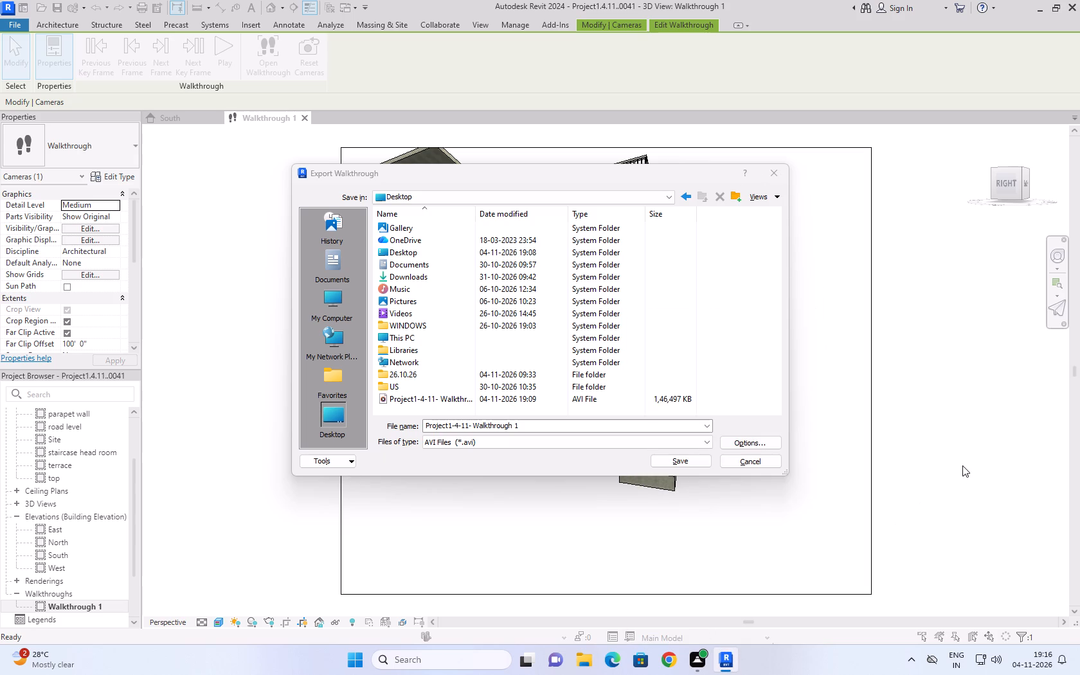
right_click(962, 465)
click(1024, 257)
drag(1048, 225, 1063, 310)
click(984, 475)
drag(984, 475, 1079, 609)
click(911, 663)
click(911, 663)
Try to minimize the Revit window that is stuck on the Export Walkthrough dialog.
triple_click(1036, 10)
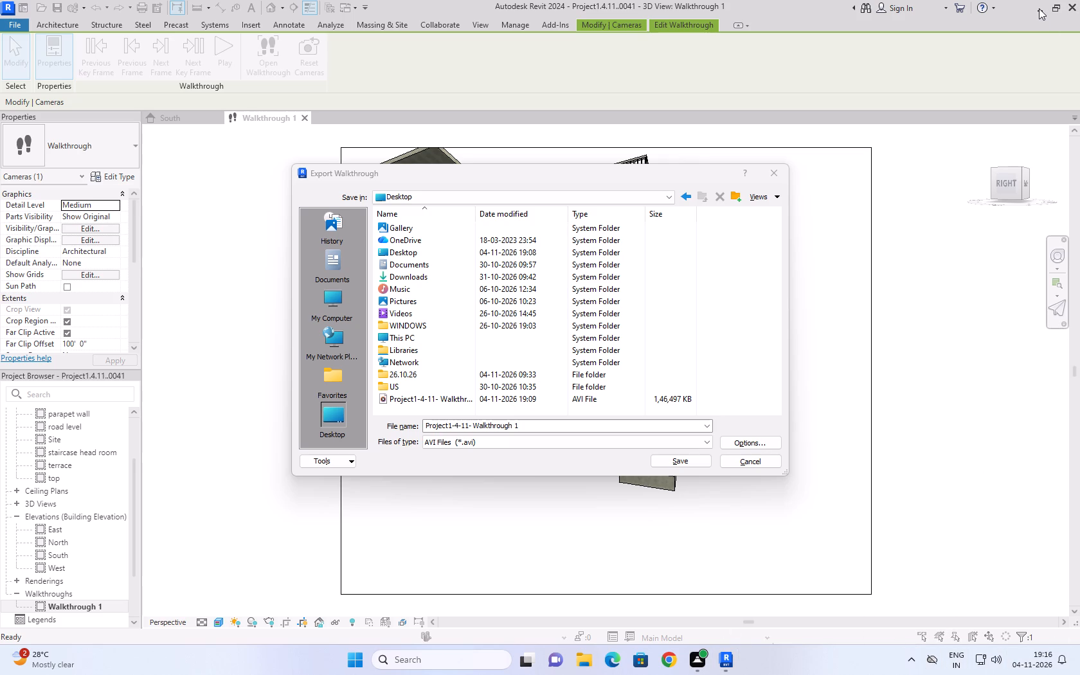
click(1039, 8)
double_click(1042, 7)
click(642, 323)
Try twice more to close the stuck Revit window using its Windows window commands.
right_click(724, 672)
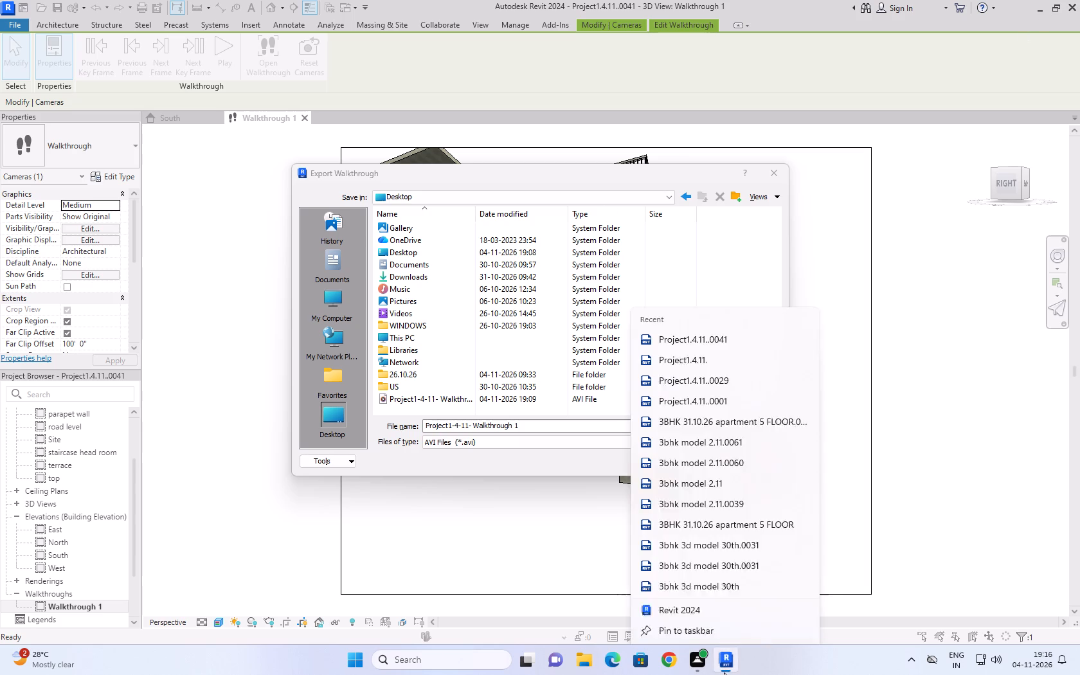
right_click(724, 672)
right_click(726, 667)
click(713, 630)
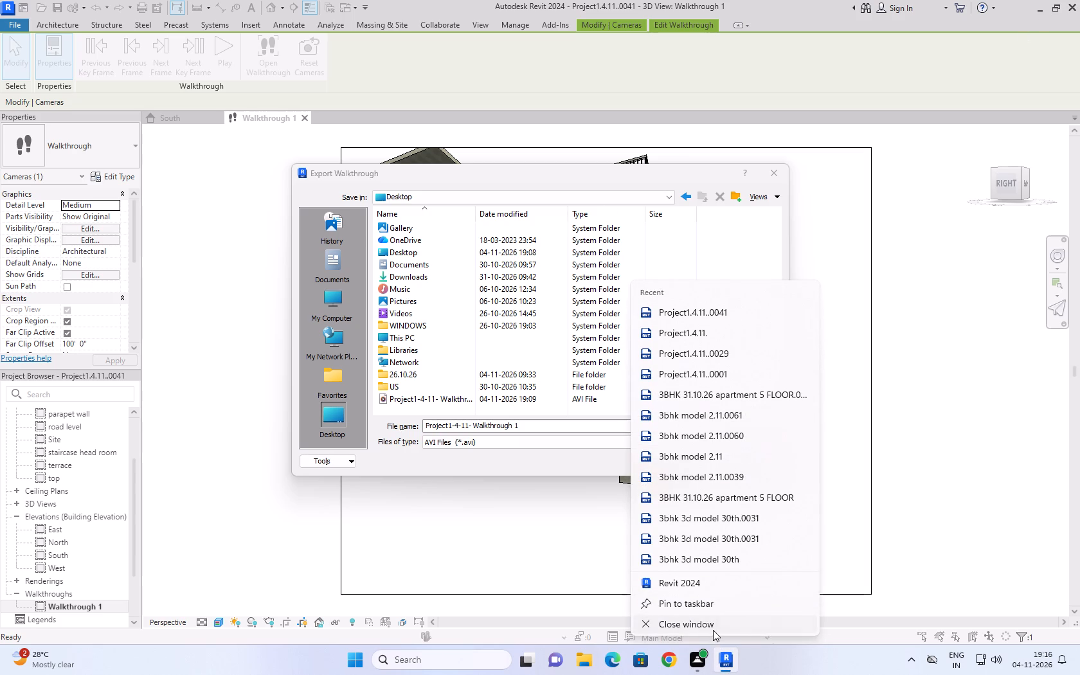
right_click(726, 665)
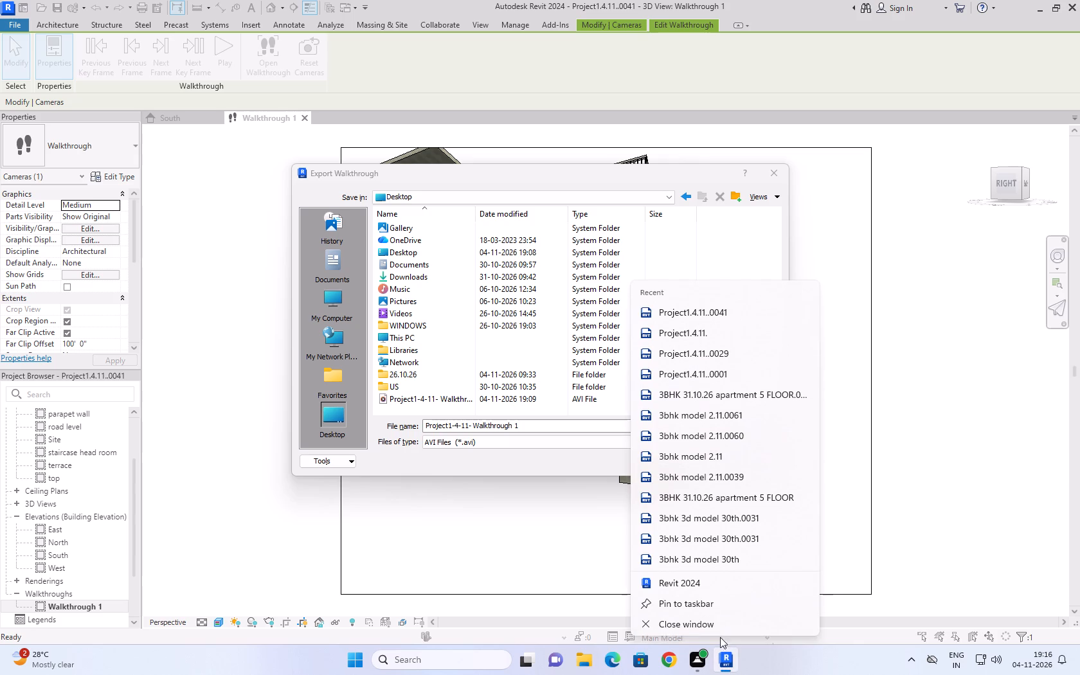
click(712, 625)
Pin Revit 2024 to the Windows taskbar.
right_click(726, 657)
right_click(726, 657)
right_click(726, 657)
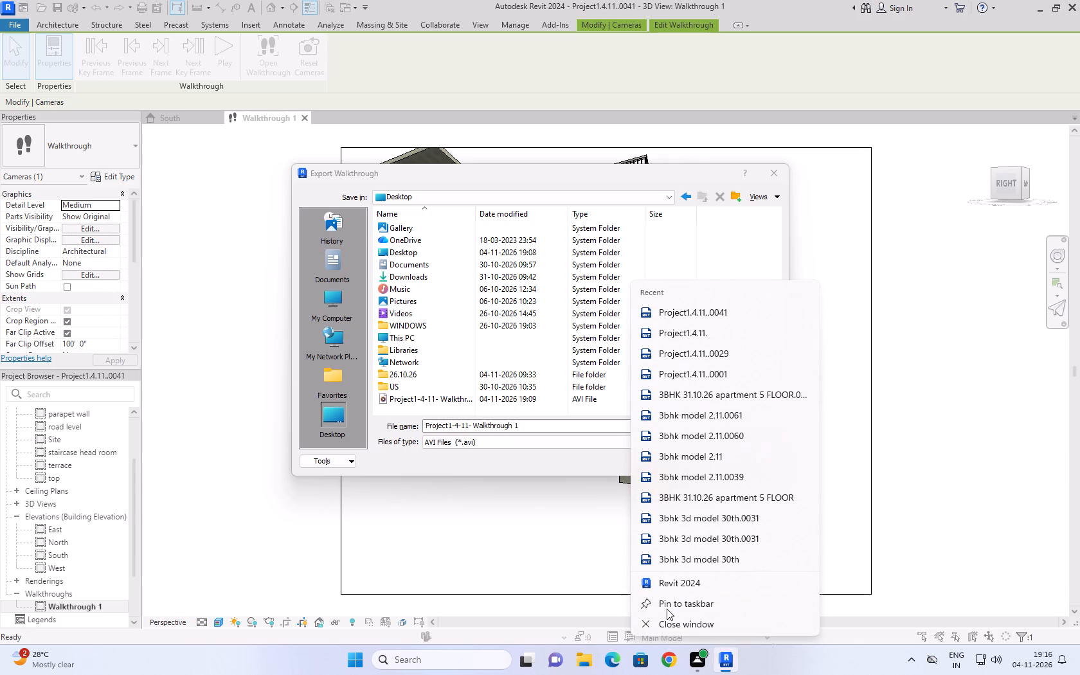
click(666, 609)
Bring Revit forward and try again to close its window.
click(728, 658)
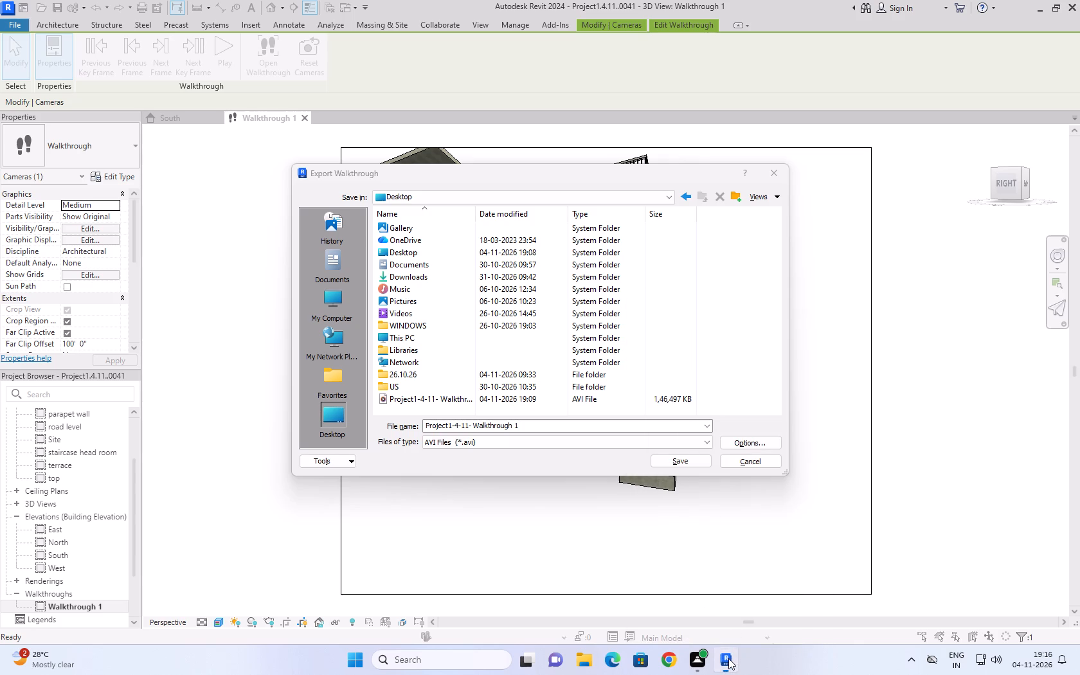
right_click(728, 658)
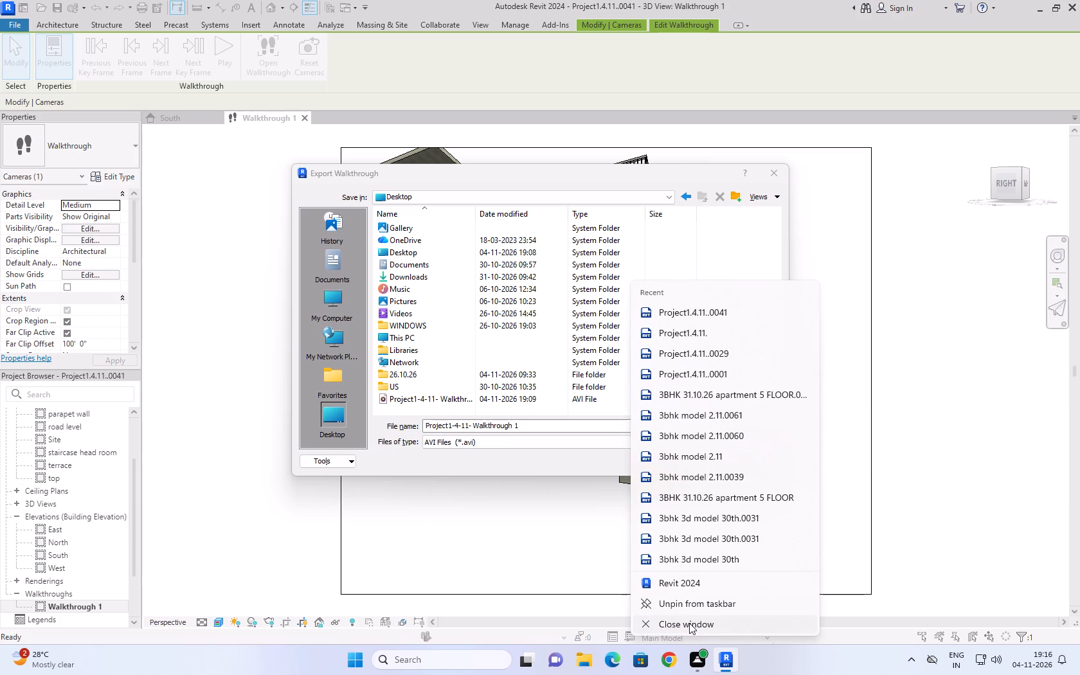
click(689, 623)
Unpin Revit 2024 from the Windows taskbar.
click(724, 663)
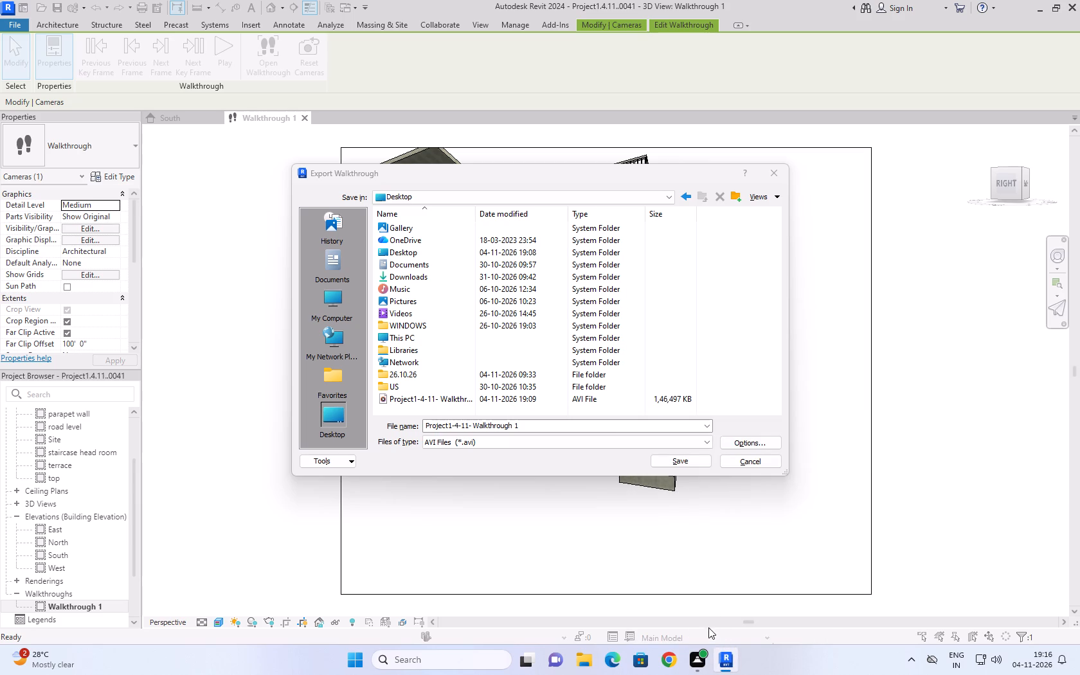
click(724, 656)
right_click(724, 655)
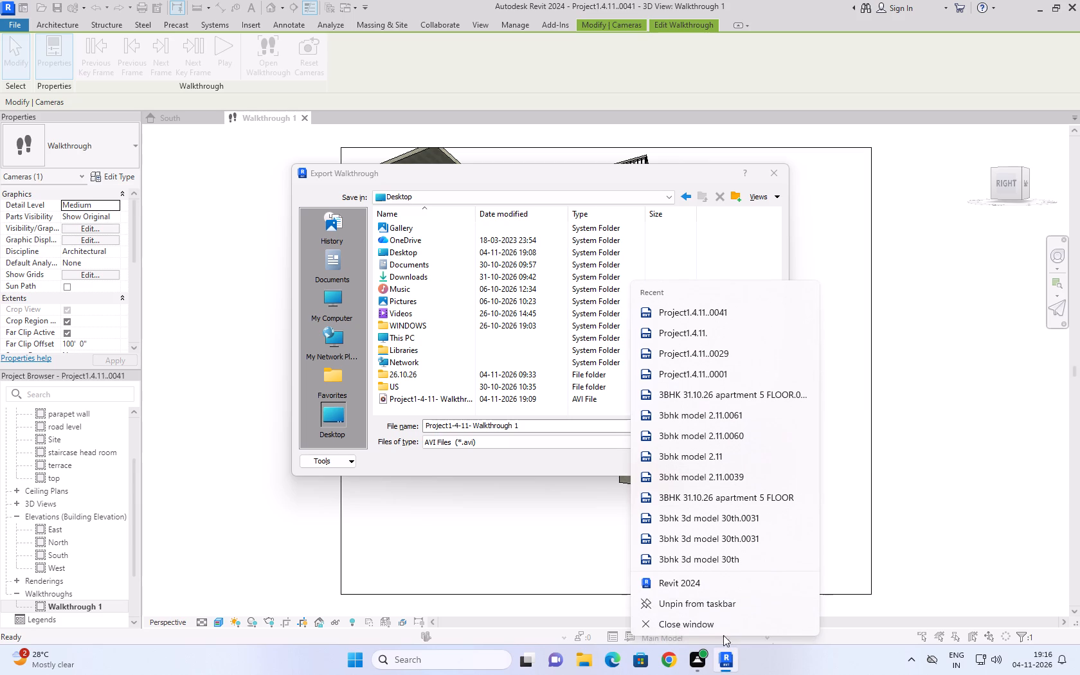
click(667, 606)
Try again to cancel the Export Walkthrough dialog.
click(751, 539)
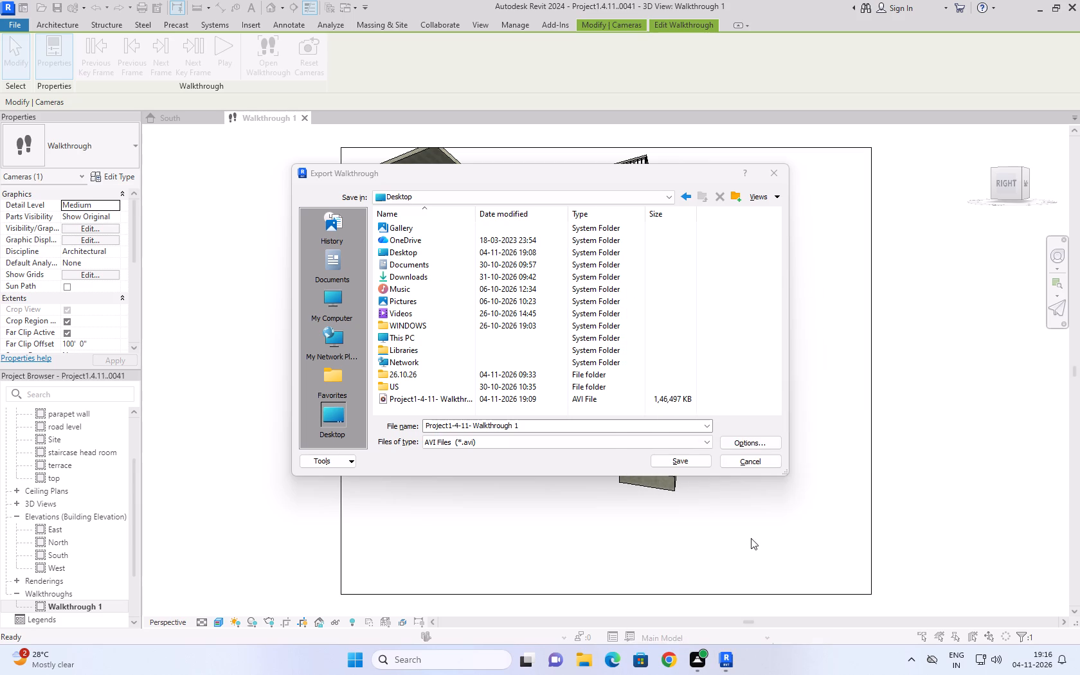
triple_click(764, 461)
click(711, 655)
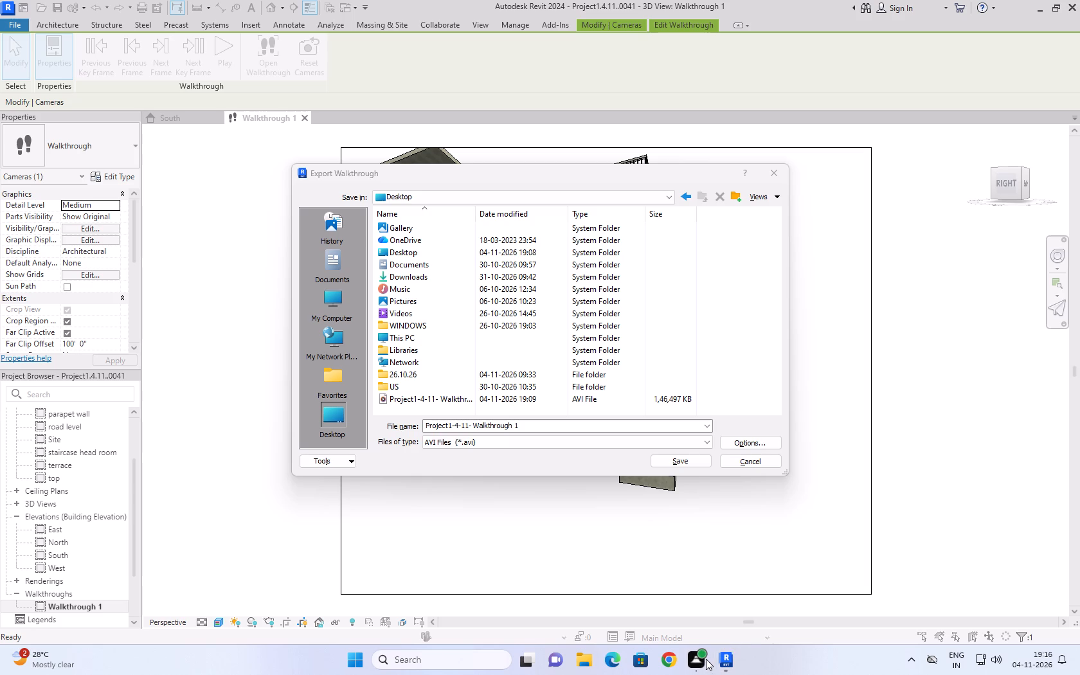
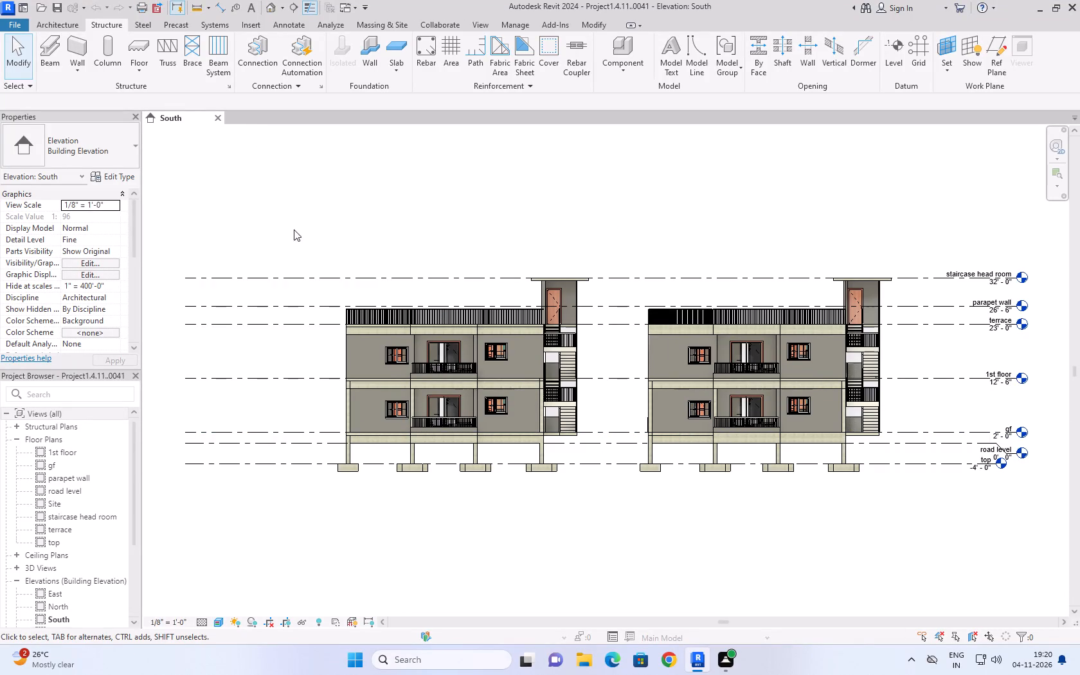
Open the 1st floor and gf floor plans and examine the layouts of the two buildings.
click(51, 26)
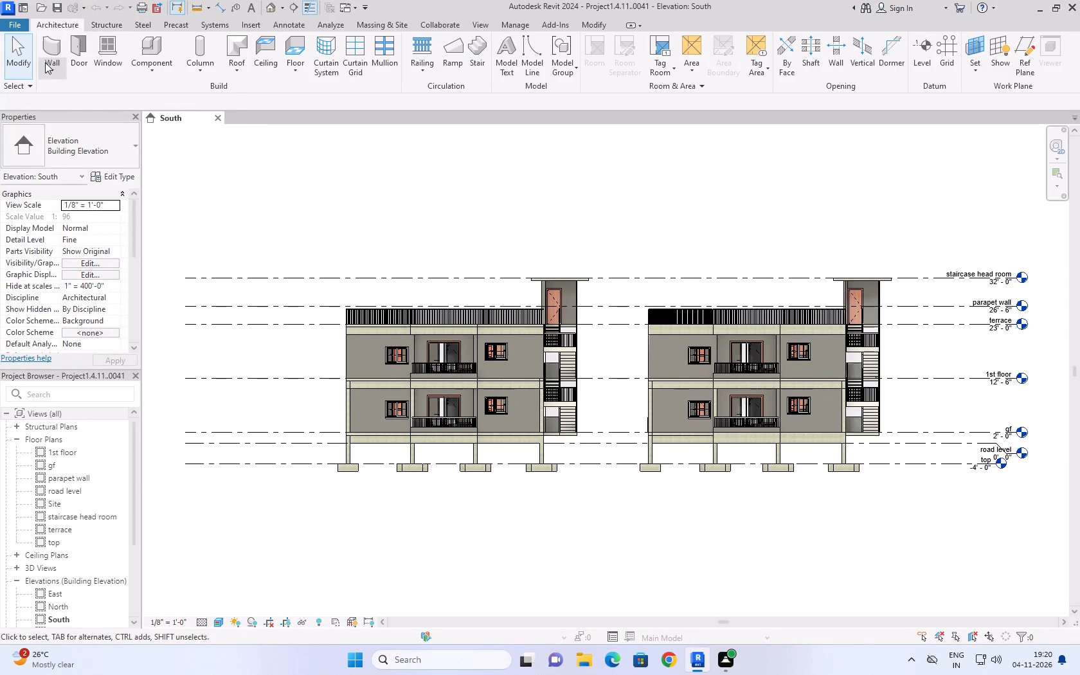
click(264, 209)
triple_click(82, 453)
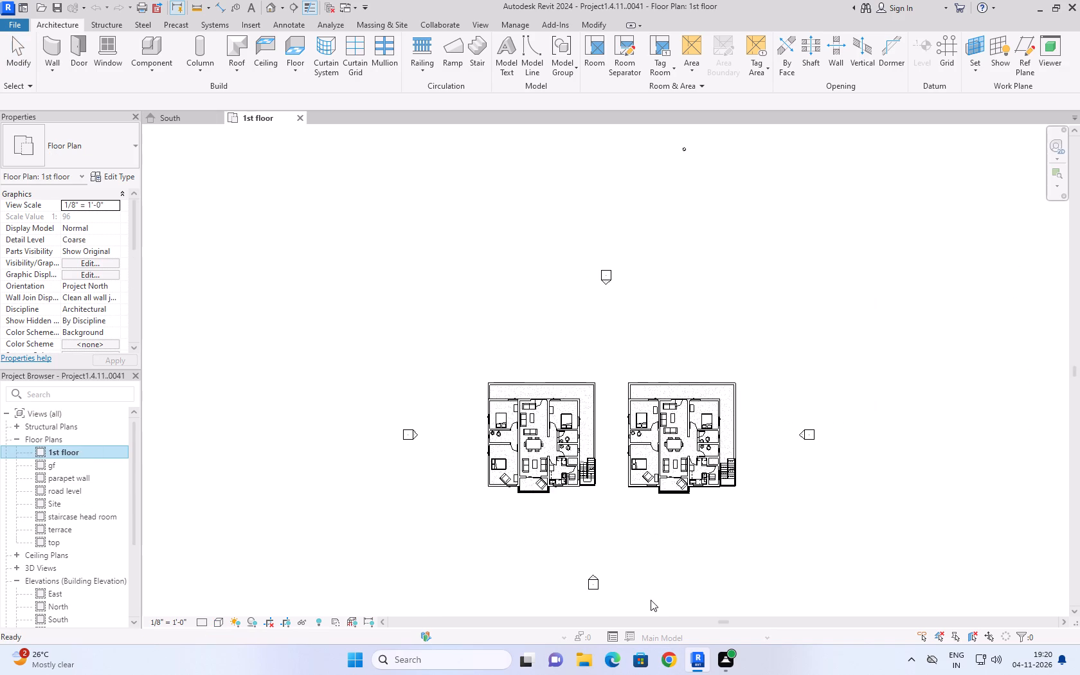
scroll(669, 568, up, 6)
scroll(706, 517, down, 3)
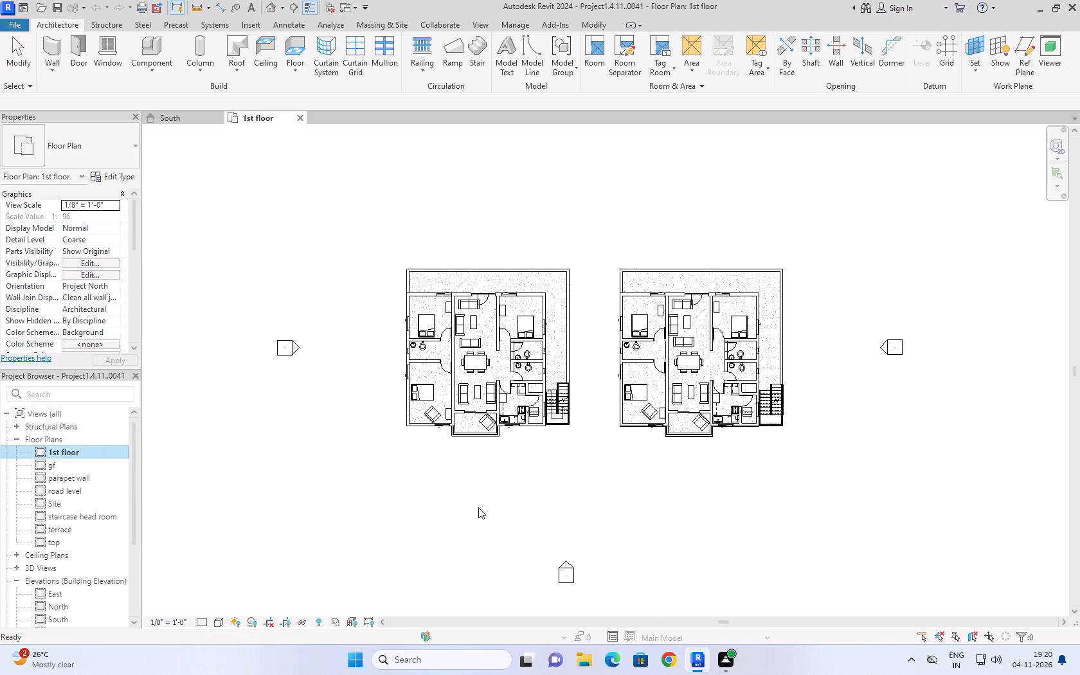
double_click(79, 469)
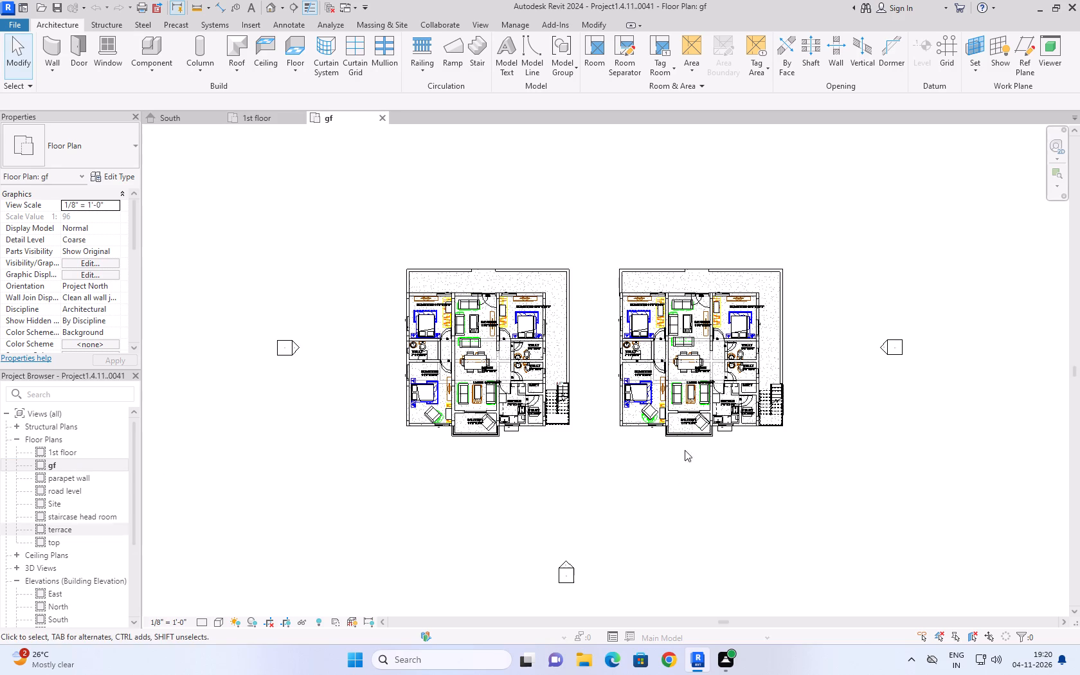
scroll(779, 307, up, 5)
scroll(824, 268, down, 4)
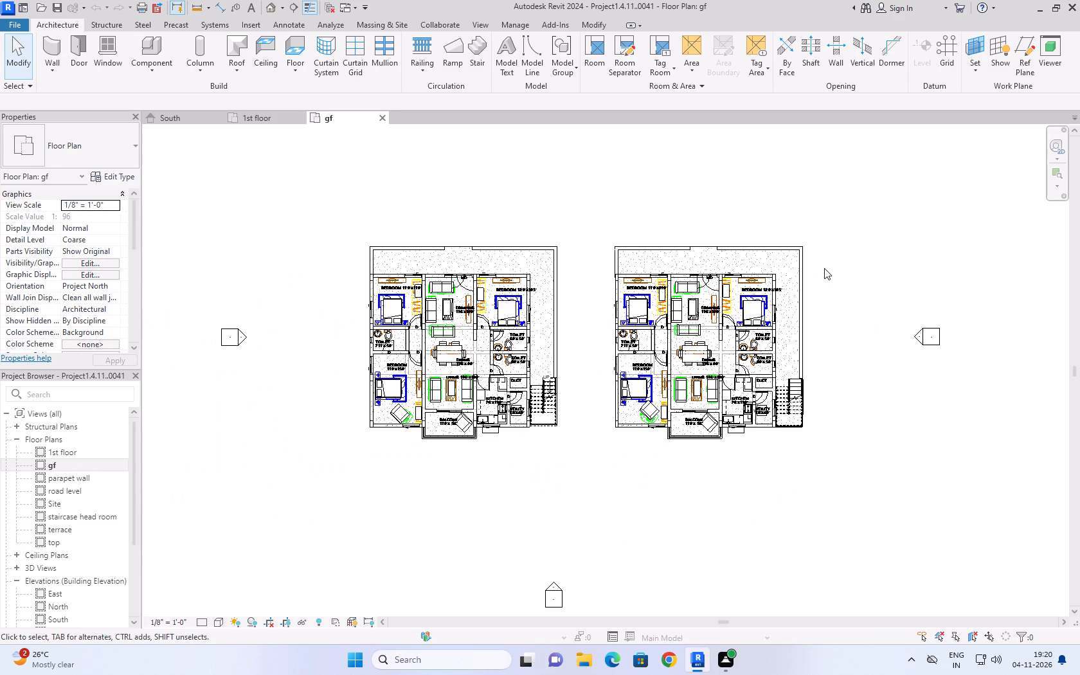
Save the project as Project1.4.11..rvt instead of to the backup file.
key(ctrl+s)
key(ctrl+s)
key(ctrl+s)
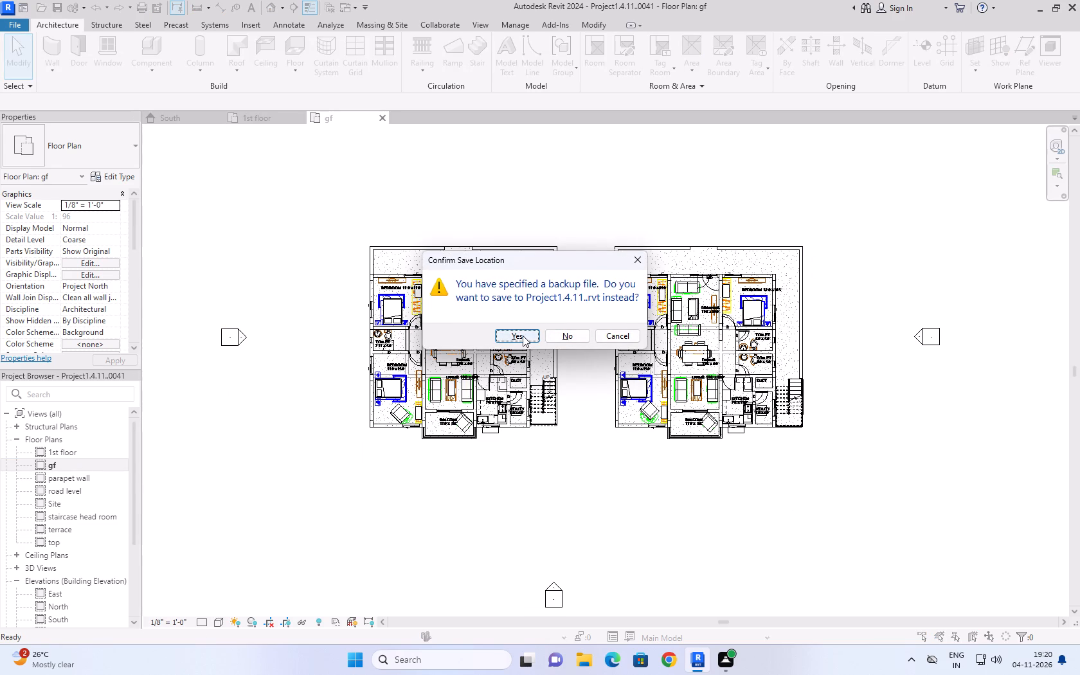
click(523, 336)
click(530, 356)
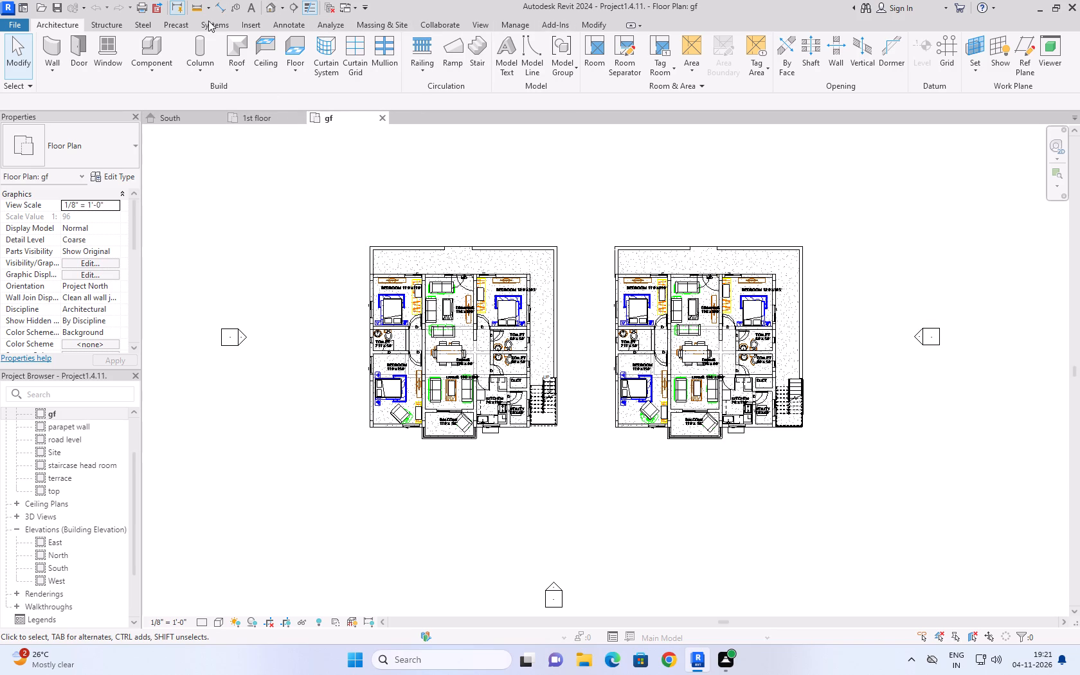
Open the default 3D view and examine the exteriors of both buildings up close and as a whole.
click(483, 21)
click(402, 75)
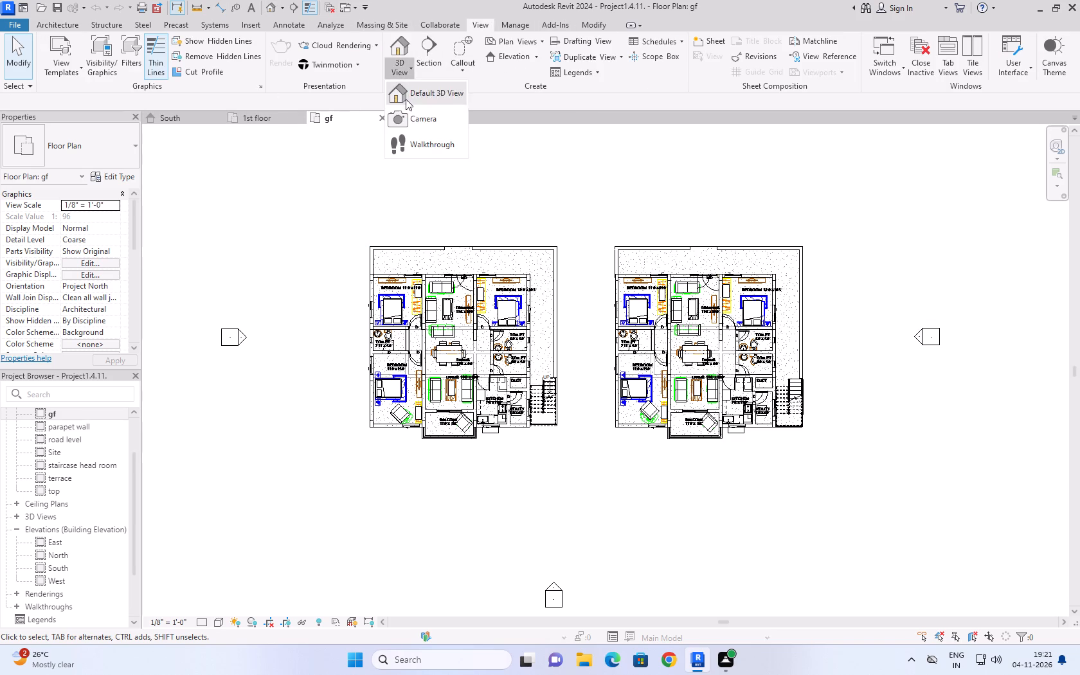
click(429, 96)
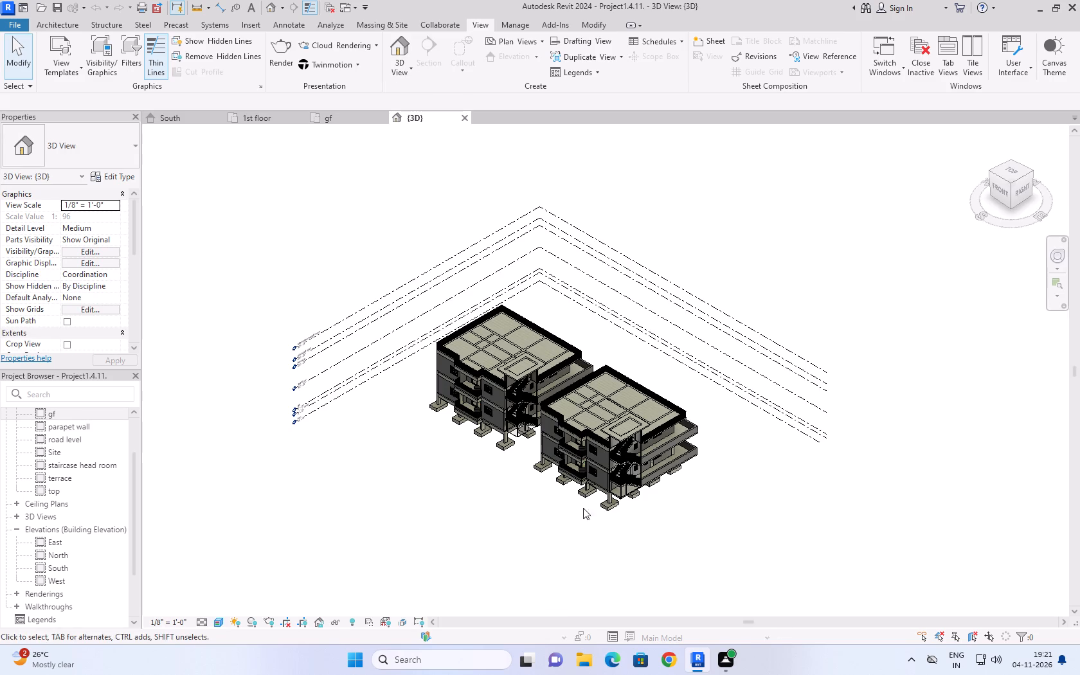
scroll(693, 501, up, 6)
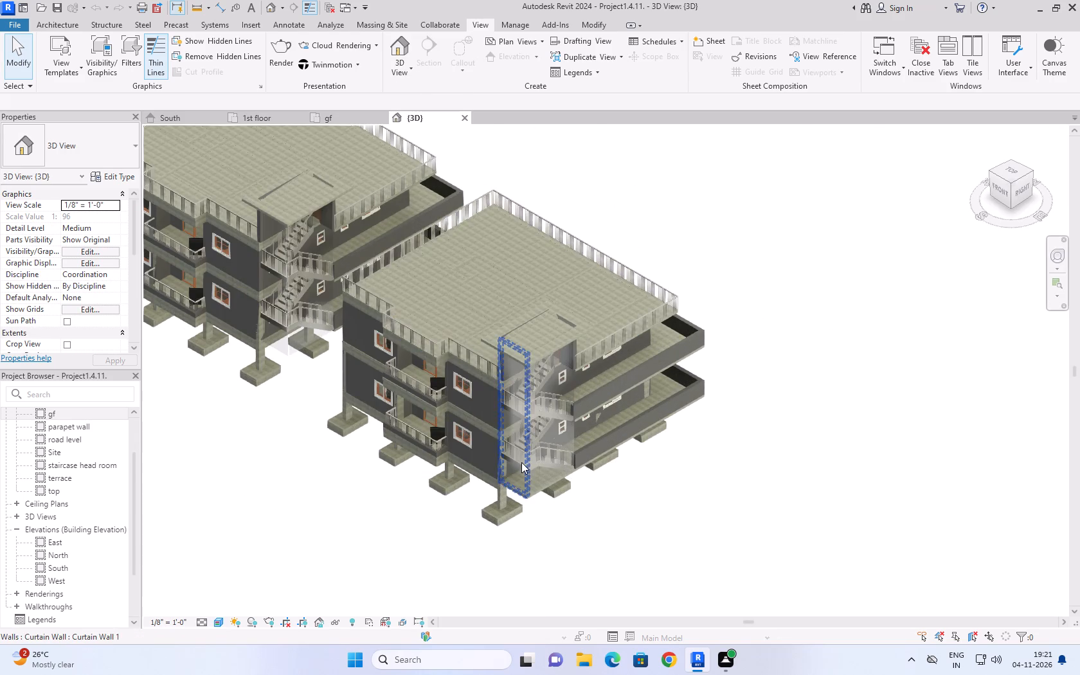
scroll(744, 505, down, 2)
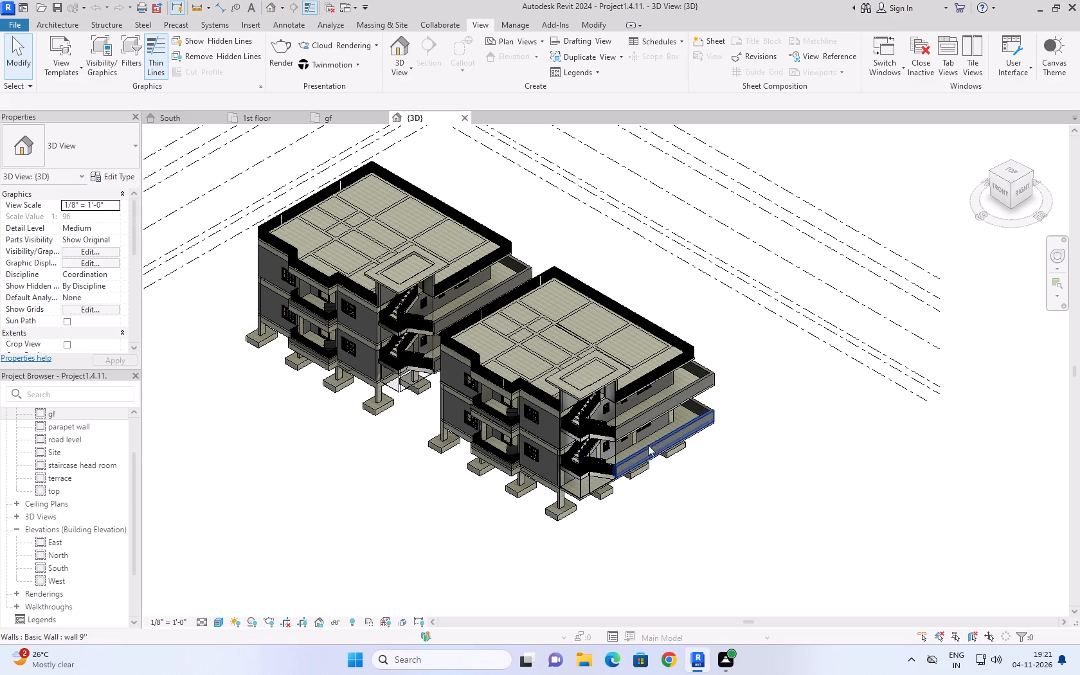
scroll(318, 484, down, 2)
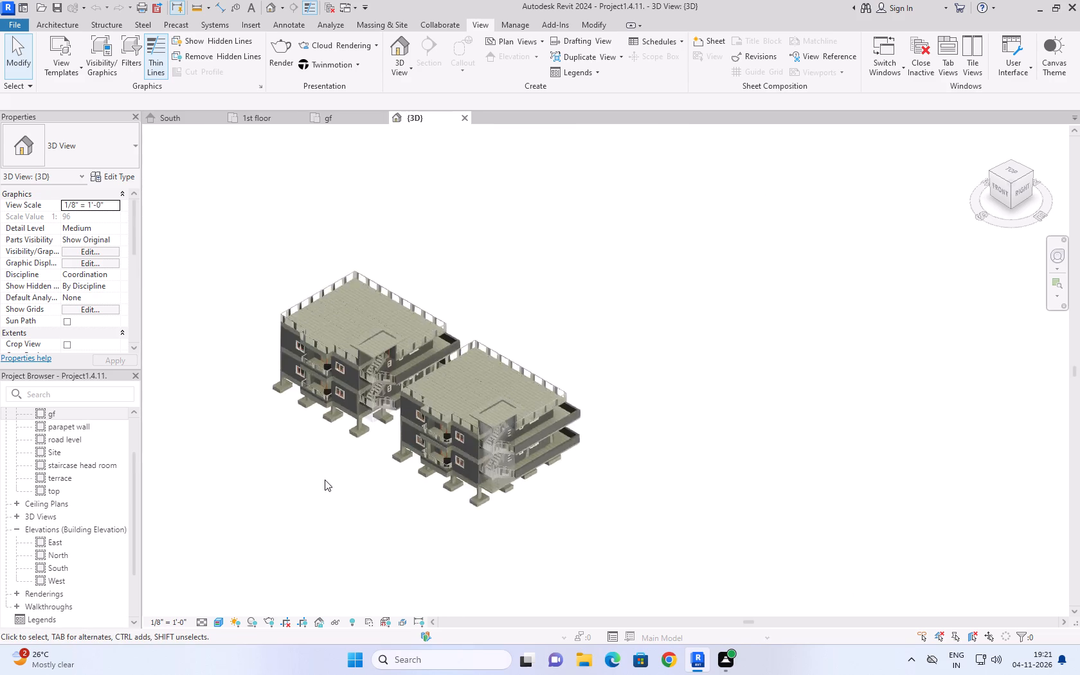
scroll(325, 480, down, 2)
scroll(237, 458, up, 3)
scroll(223, 384, up, 3)
scroll(344, 514, up, 3)
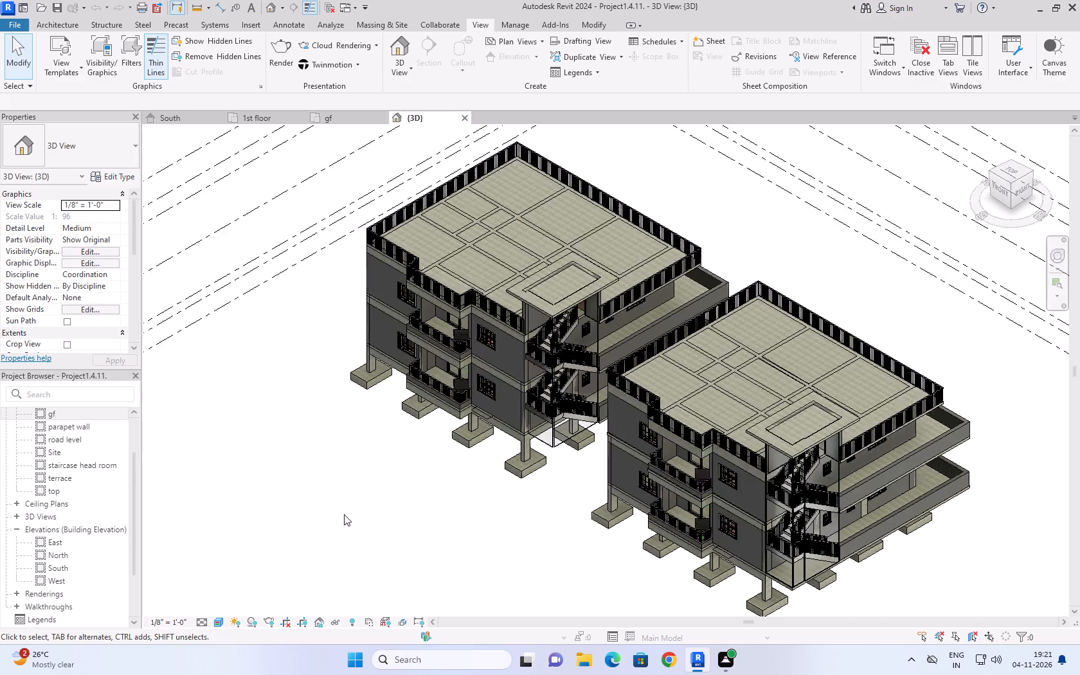
scroll(344, 514, down, 4)
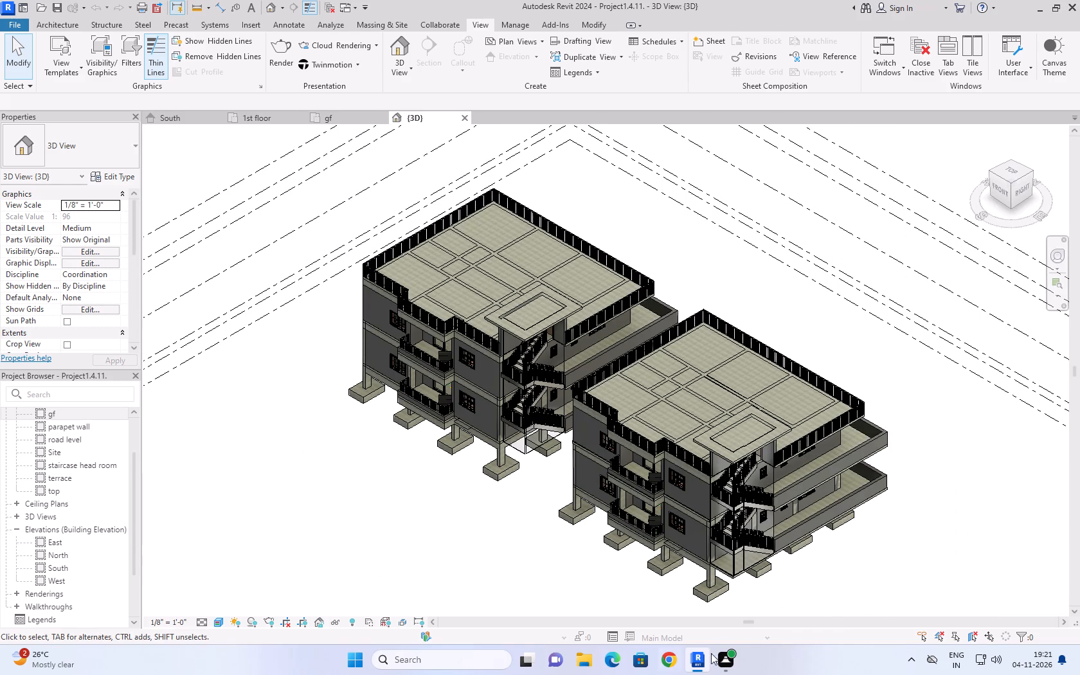
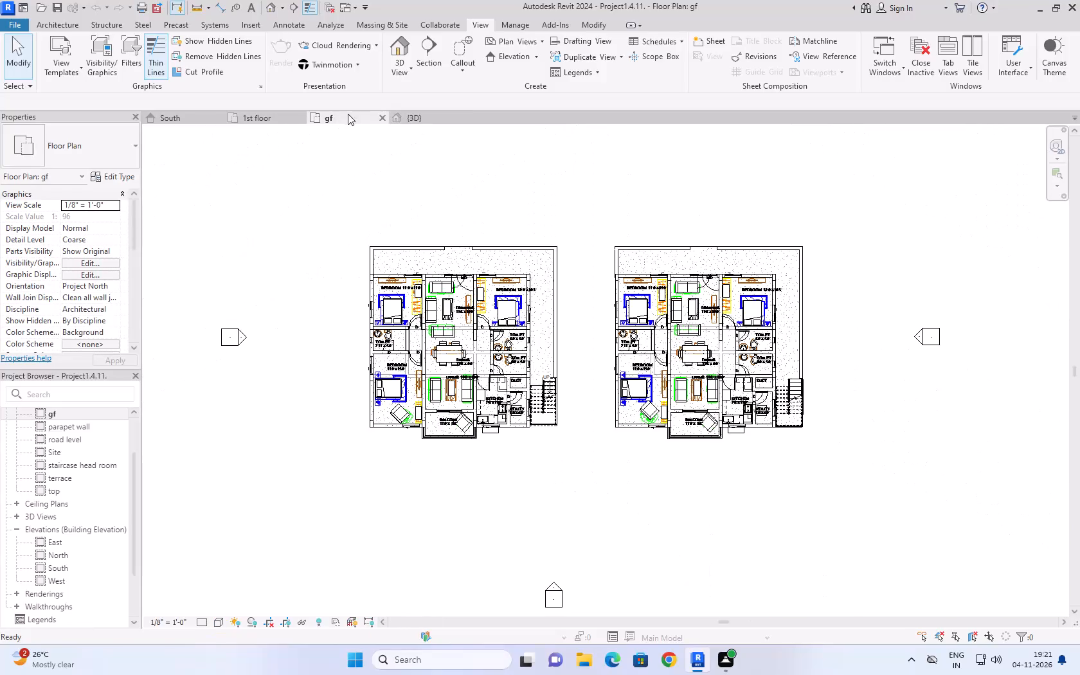
Switch to the 1st floor plan view and close it.
double_click(263, 110)
click(262, 113)
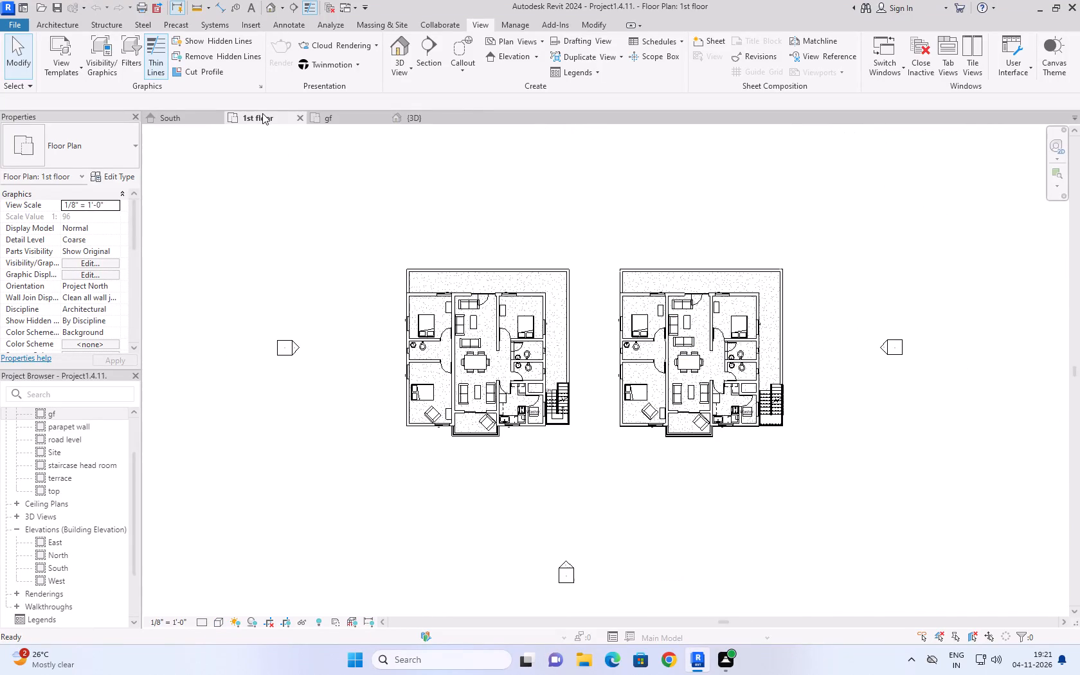
click(301, 118)
Examine both buildings in the default 3D view, including a close look at the external staircase and footings.
click(170, 118)
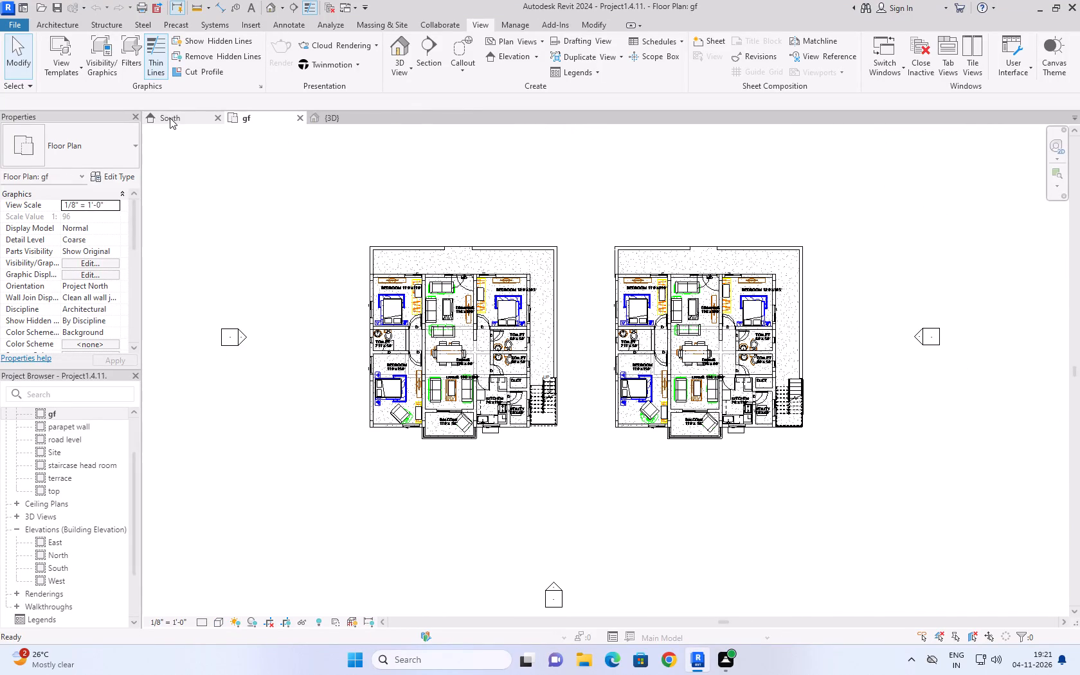
click(267, 118)
click(332, 123)
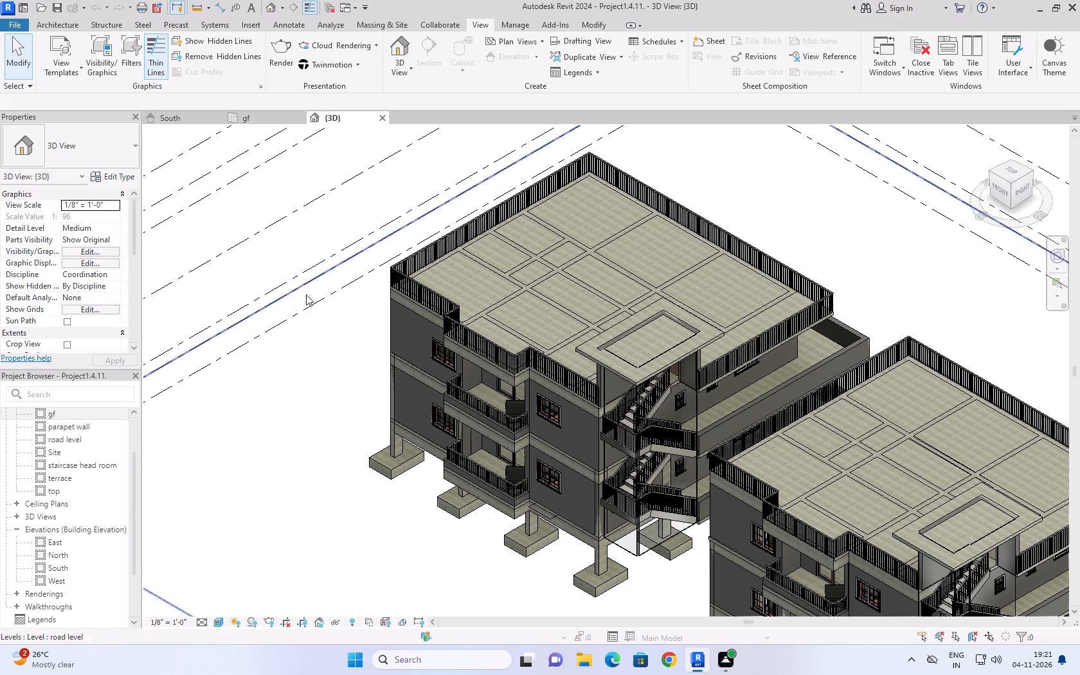
scroll(288, 325, down, 4)
scroll(682, 485, down, 3)
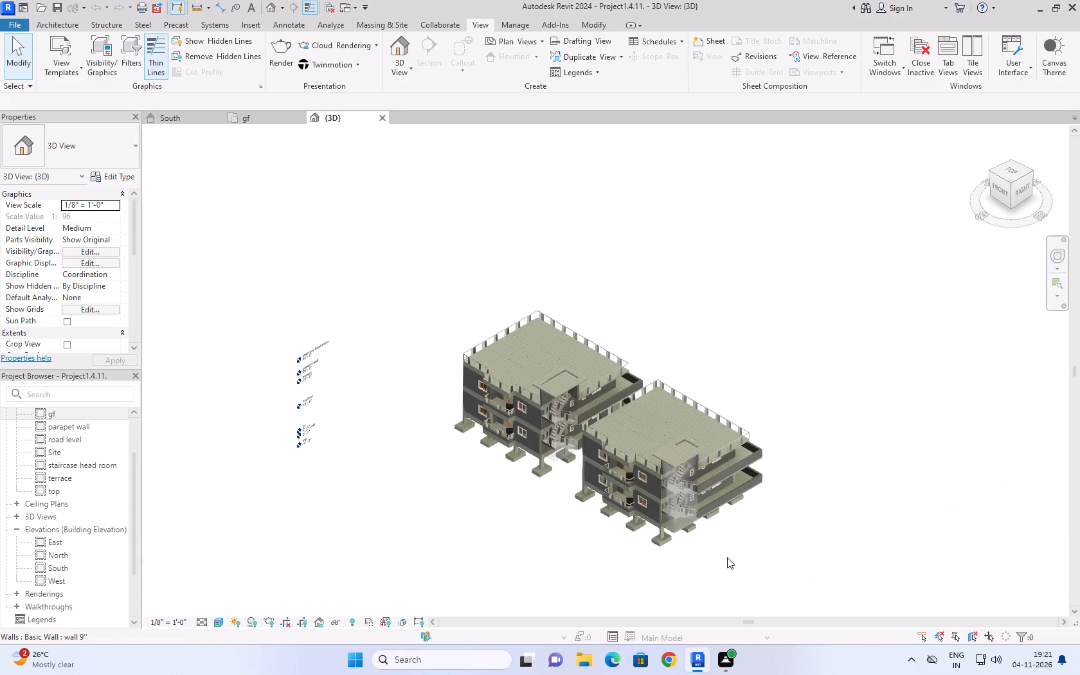
scroll(726, 563, up, 14)
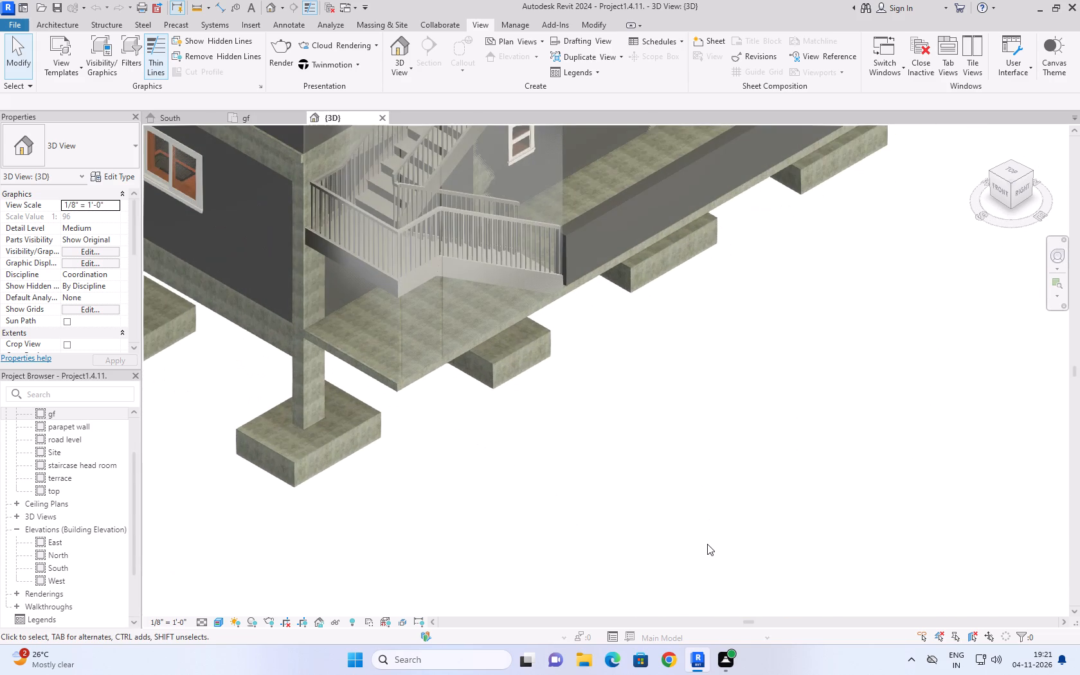
middle_drag(466, 442, 535, 541)
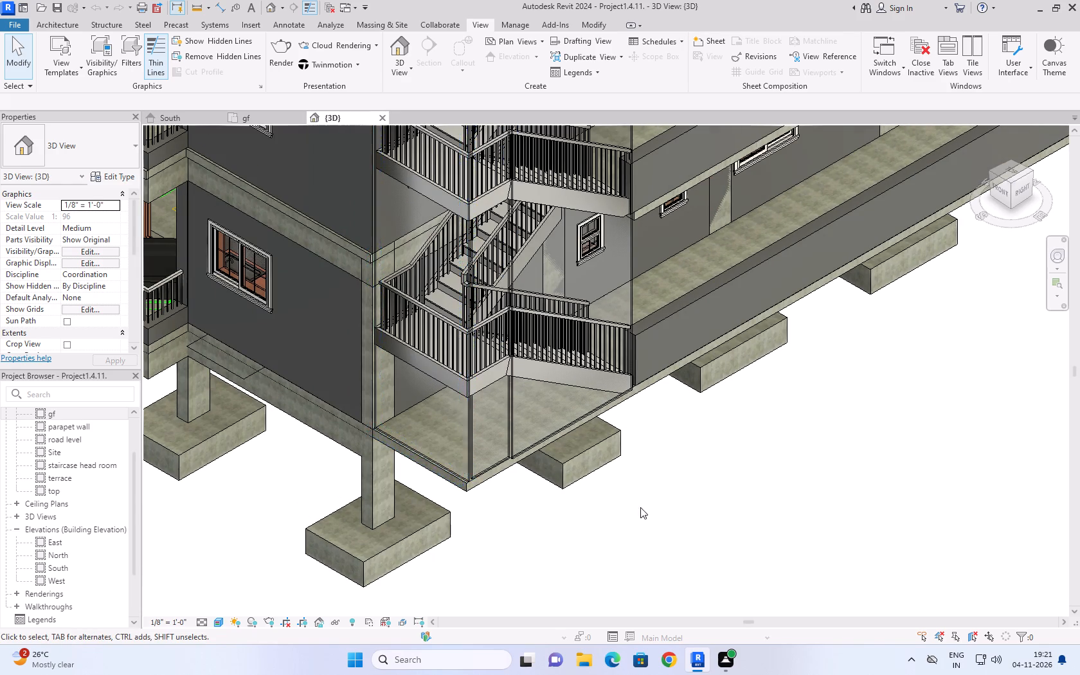
scroll(647, 504, down, 9)
scroll(233, 244, up, 3)
scroll(233, 244, down, 10)
scroll(232, 194, up, 5)
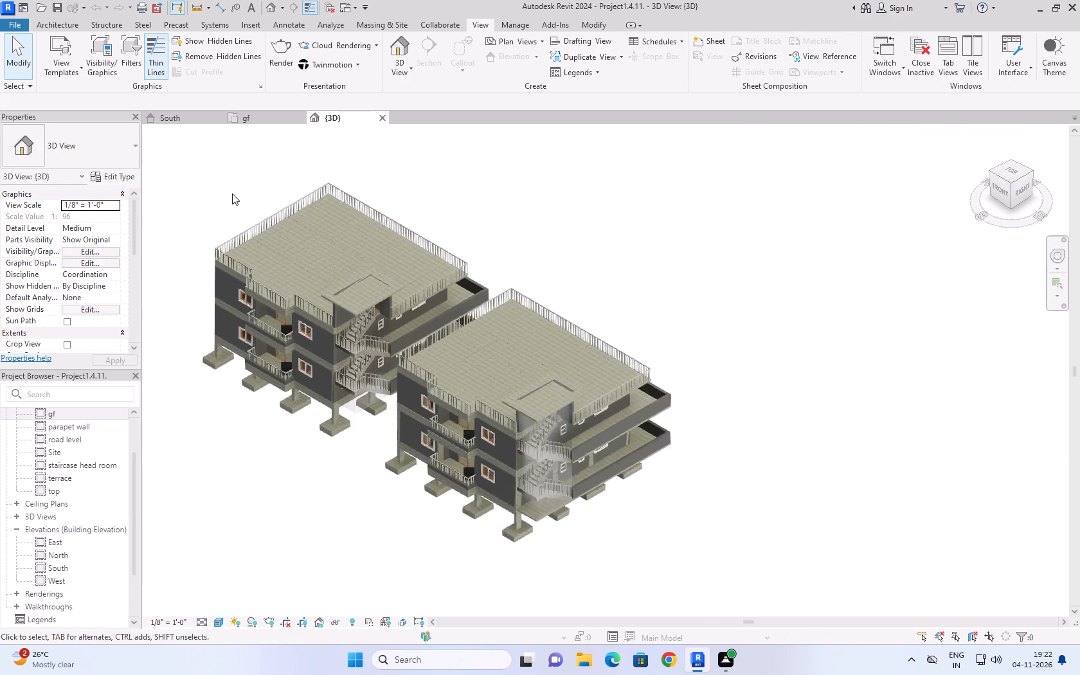
scroll(232, 194, up, 1)
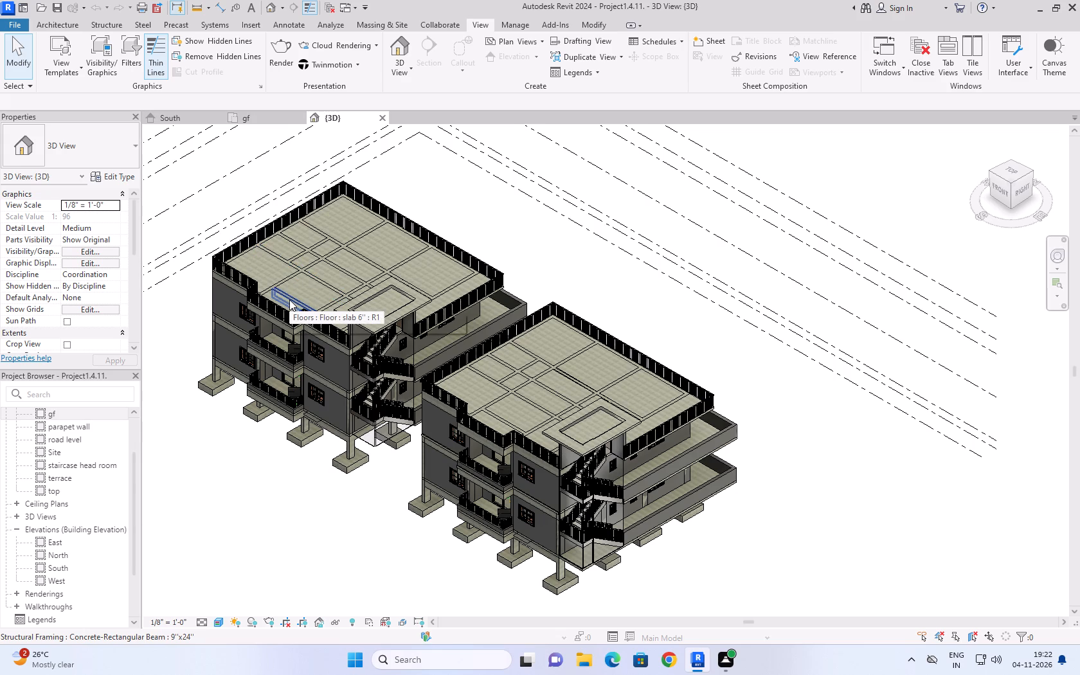
scroll(289, 300, down, 3)
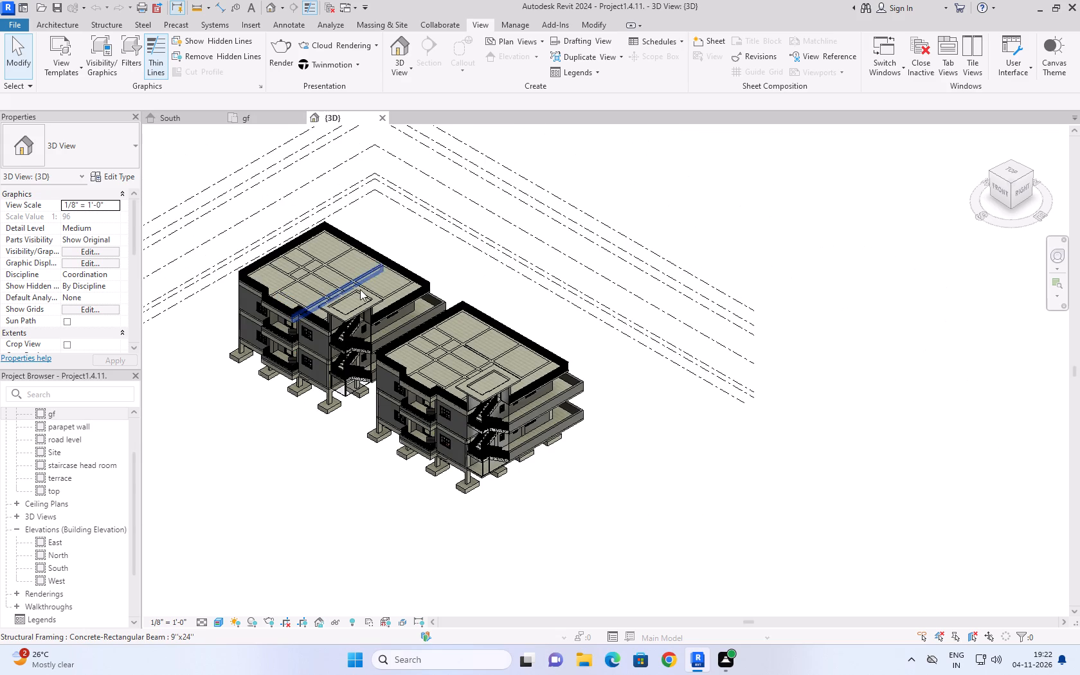
scroll(242, 379, up, 2)
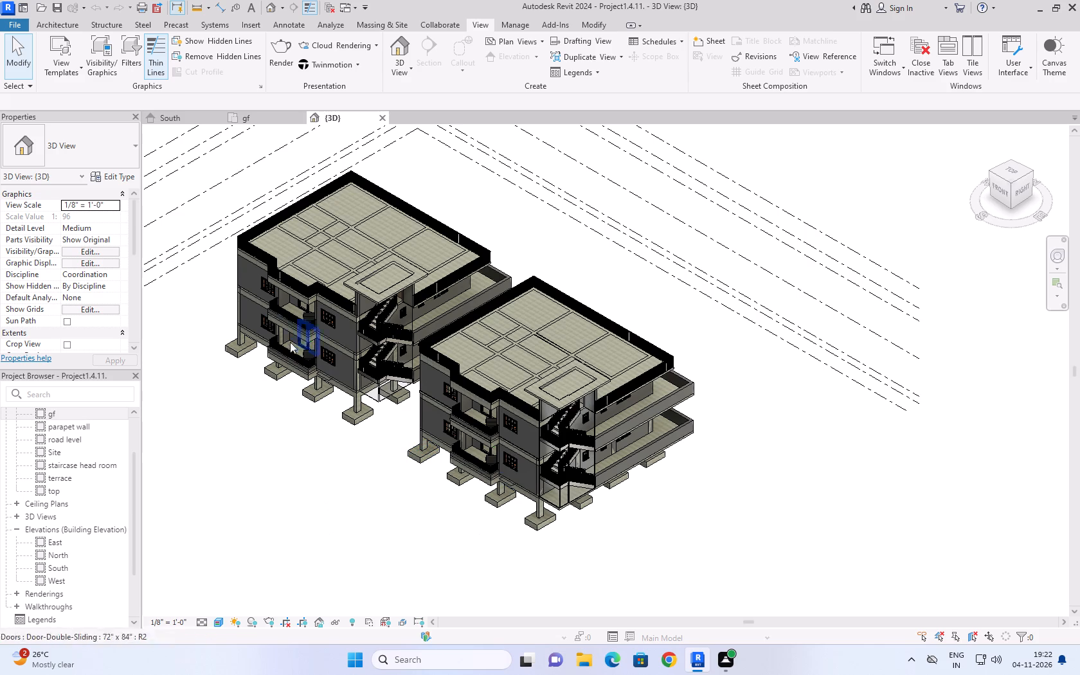
scroll(217, 298, up, 1)
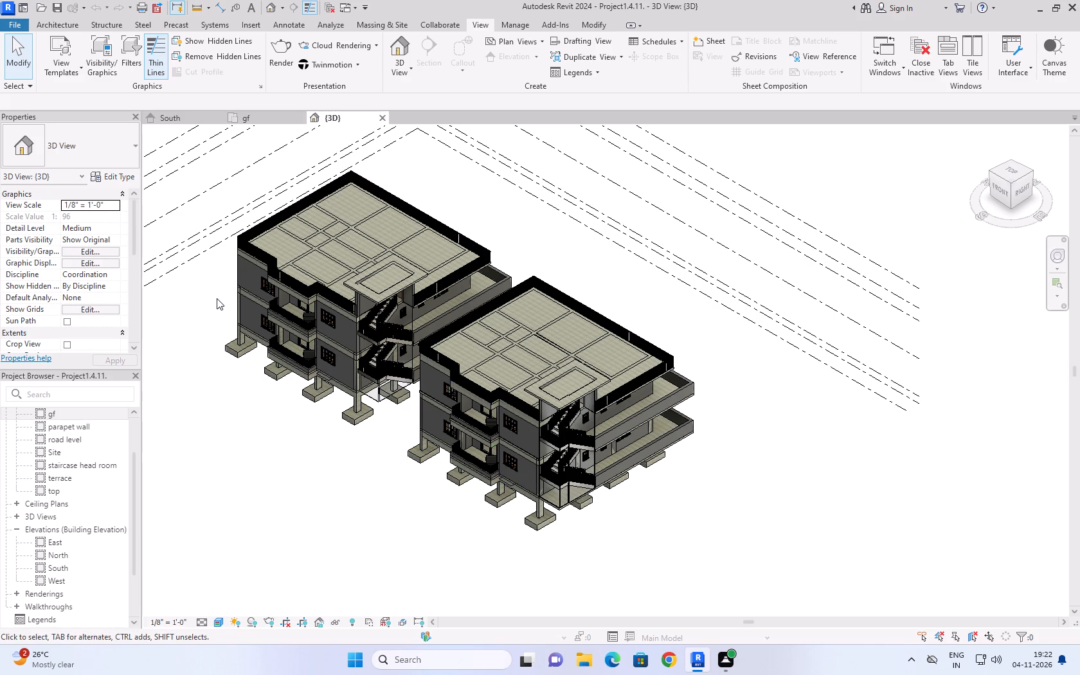
scroll(217, 298, up, 2)
scroll(224, 257, down, 3)
scroll(224, 257, up, 1)
middle_drag(224, 257, 208, 307)
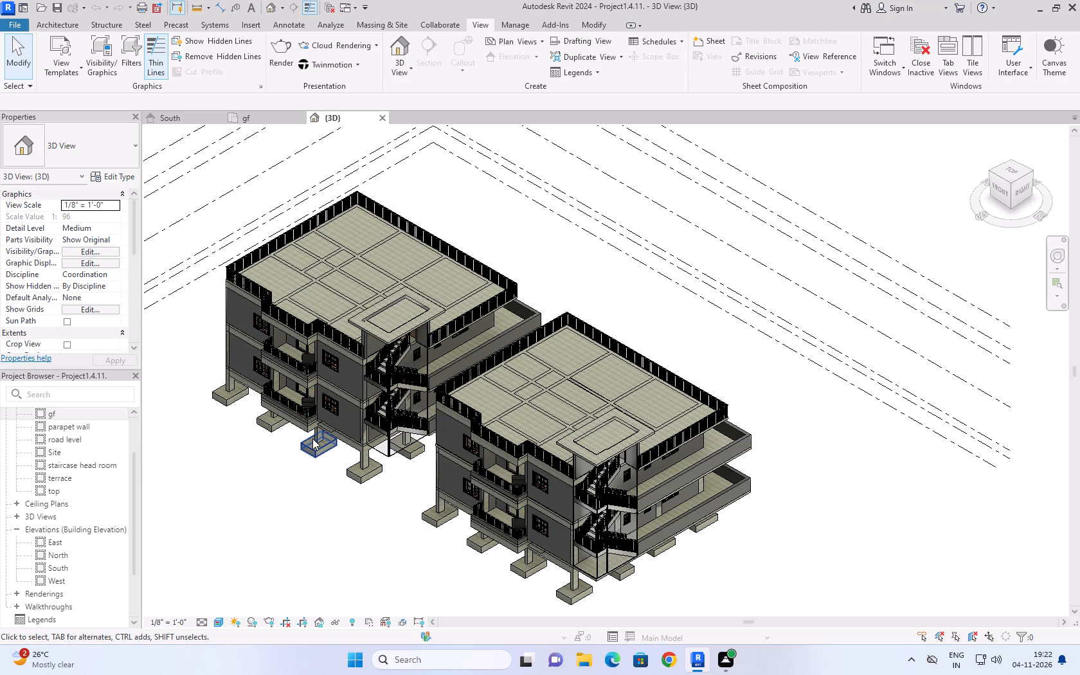
scroll(474, 516, down, 4)
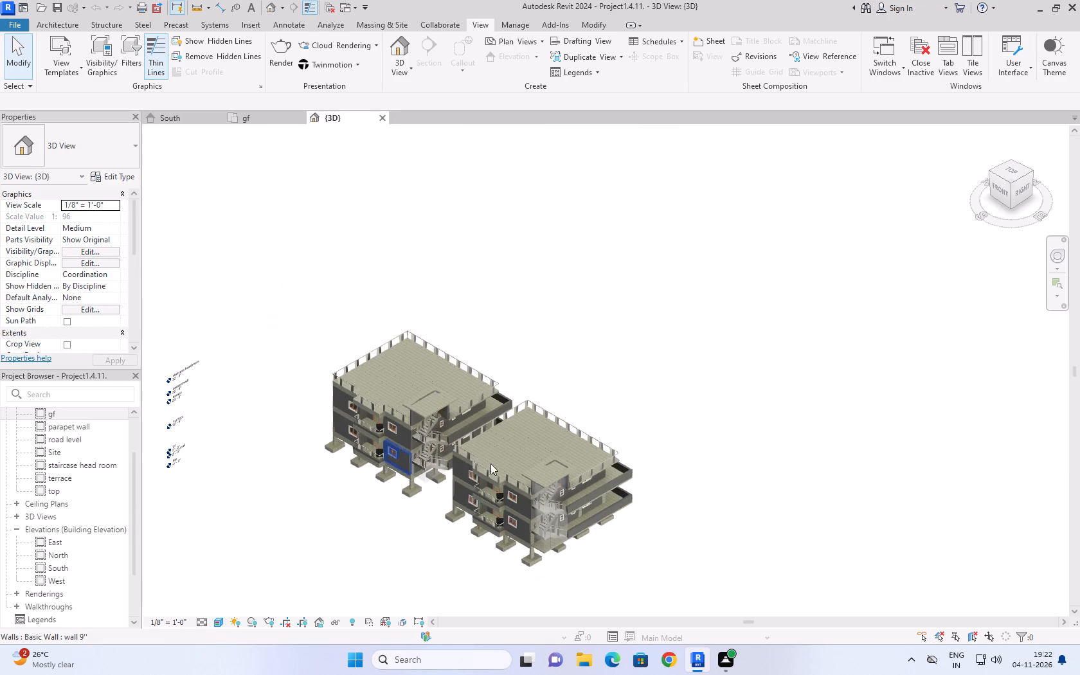
scroll(623, 487, down, 2)
scroll(588, 579, up, 5)
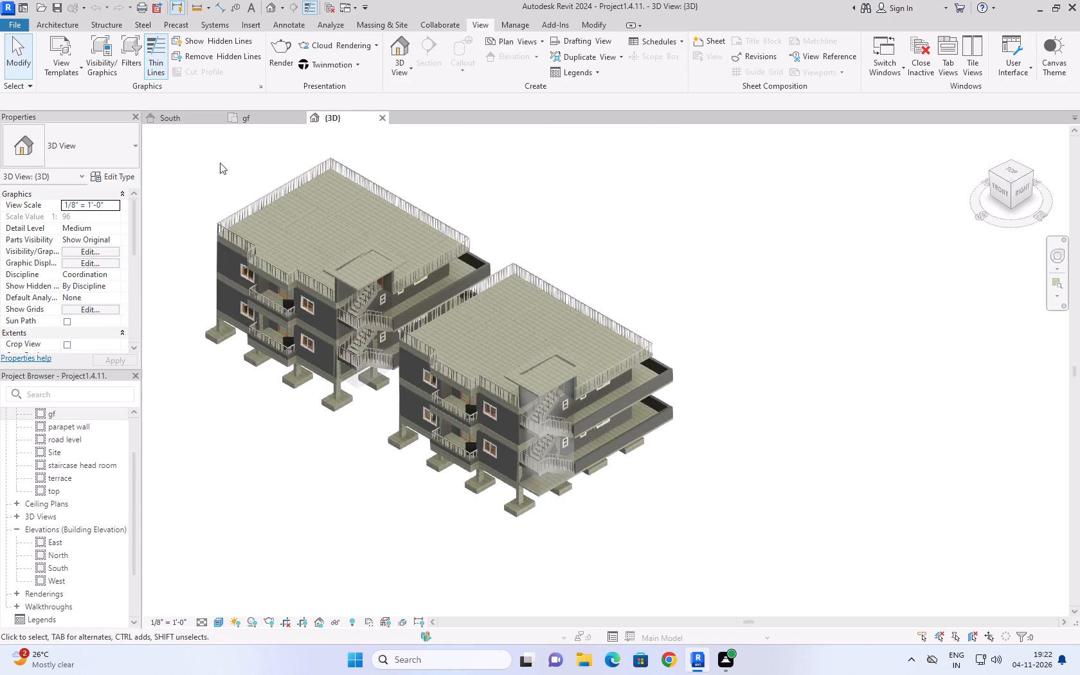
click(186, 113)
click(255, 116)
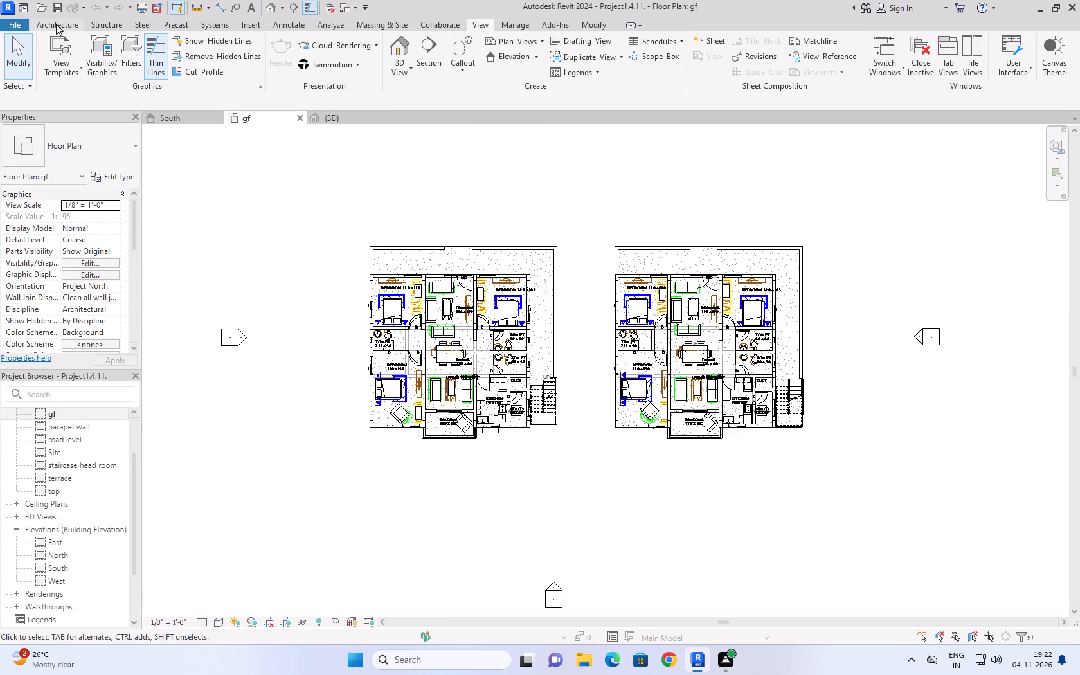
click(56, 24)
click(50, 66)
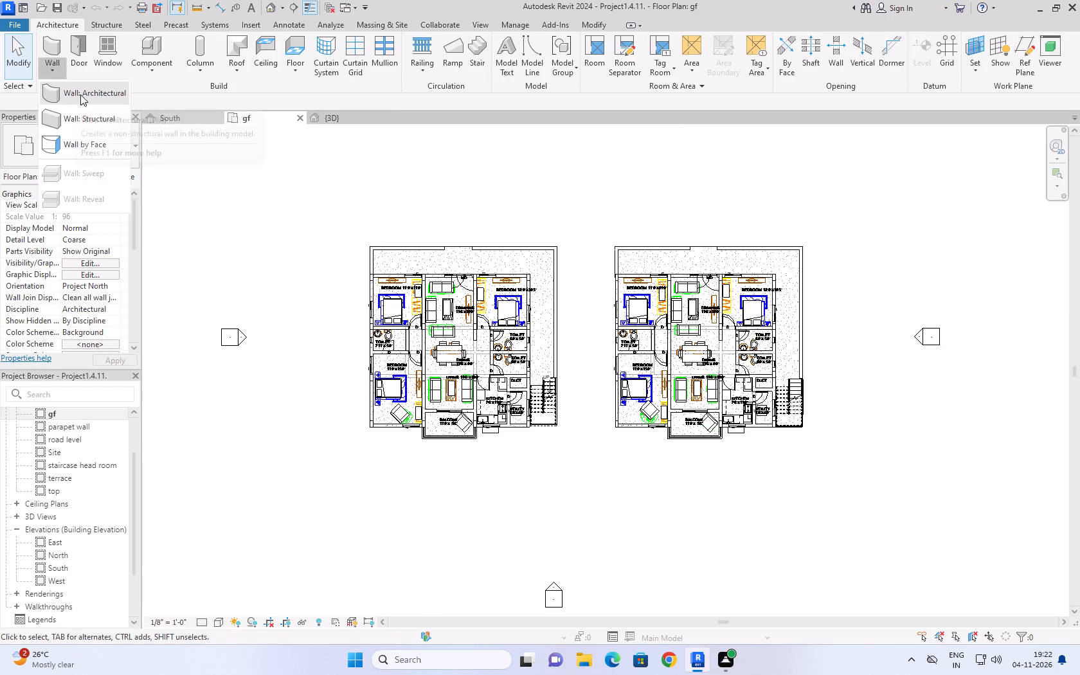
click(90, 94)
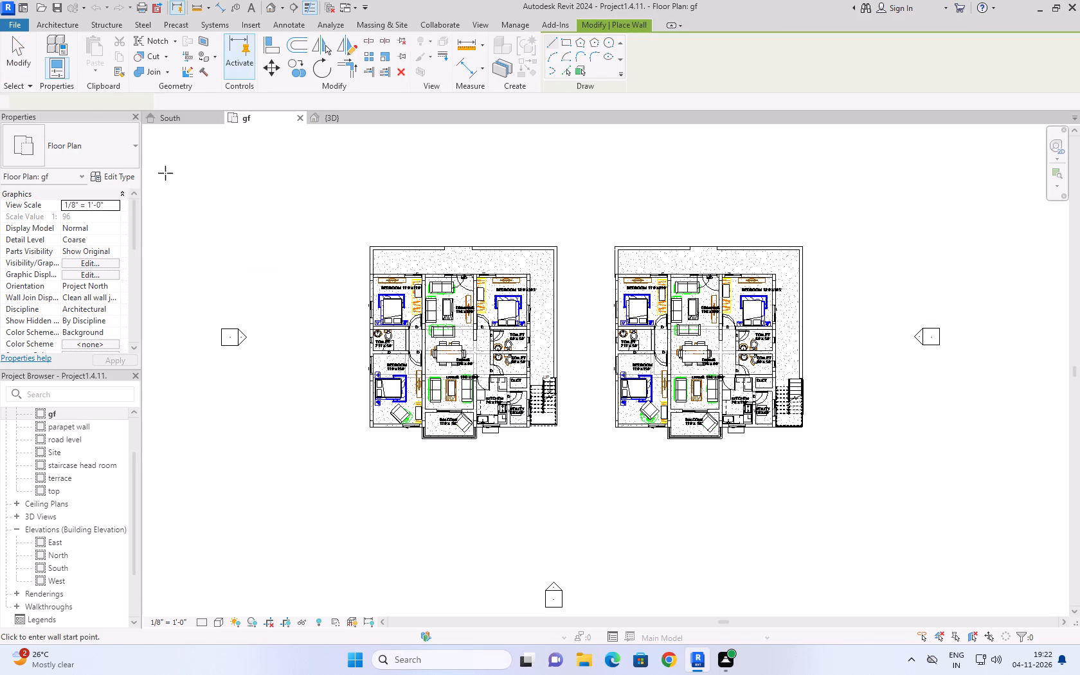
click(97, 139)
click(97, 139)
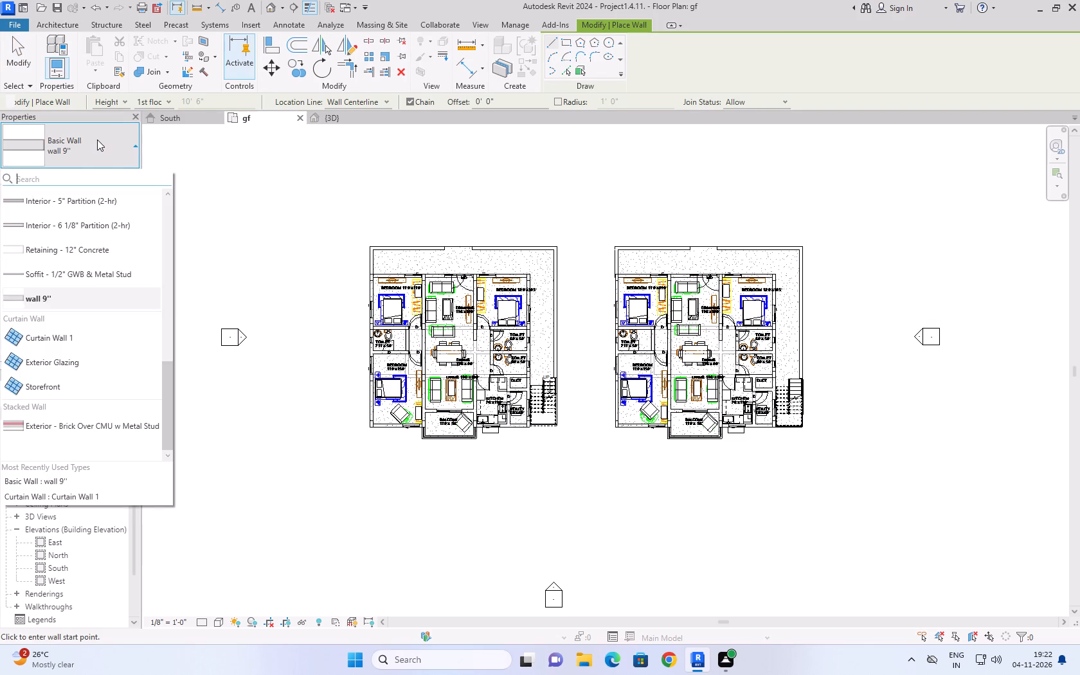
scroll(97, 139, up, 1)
Open the South elevation and bring up the Window and Door placement tools to review their types.
click(186, 124)
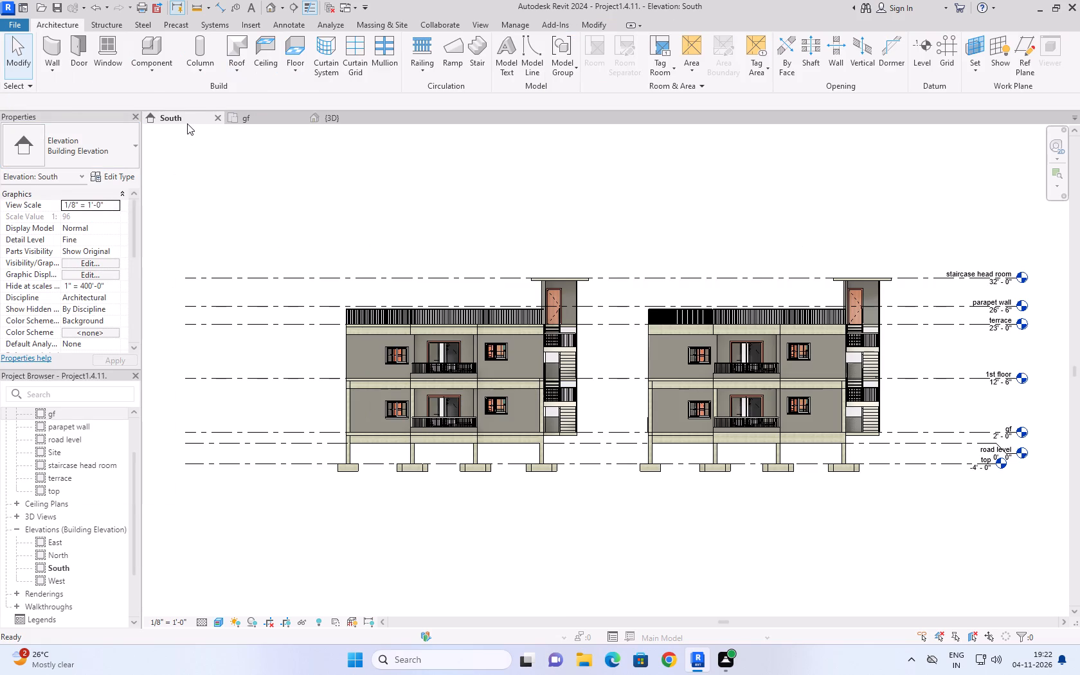
click(92, 46)
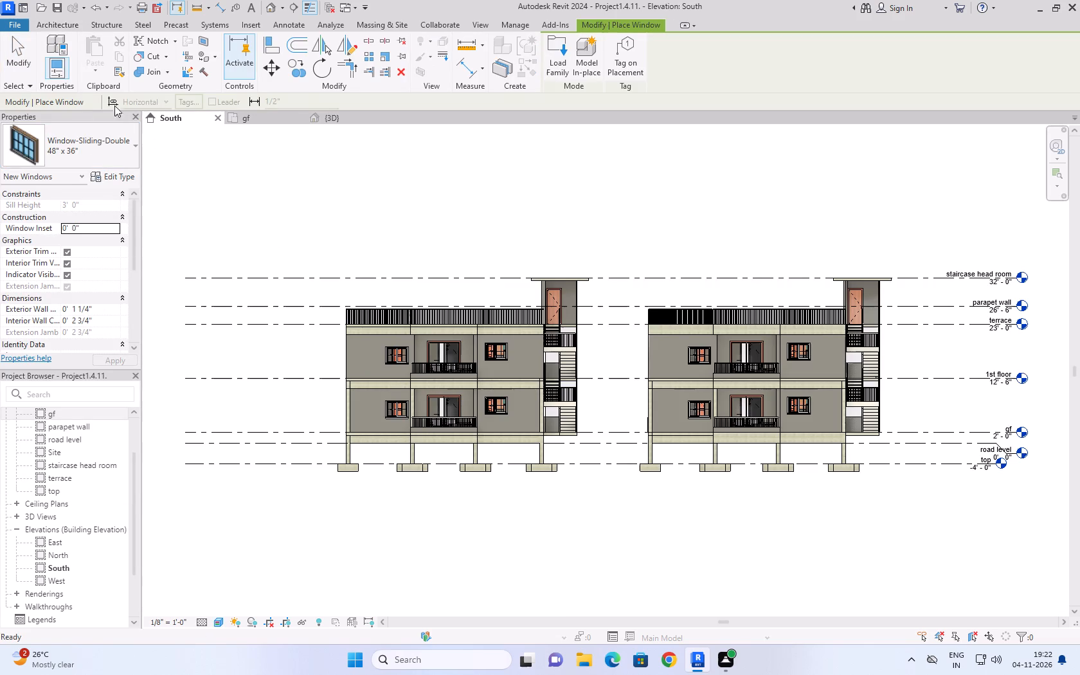
click(66, 26)
click(76, 50)
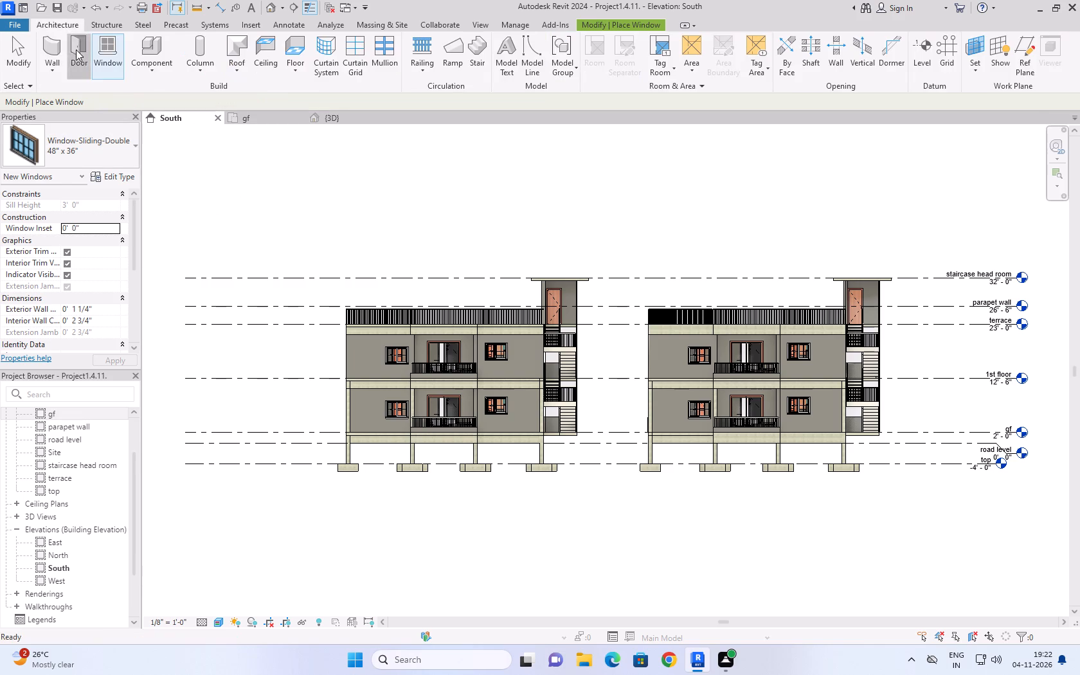
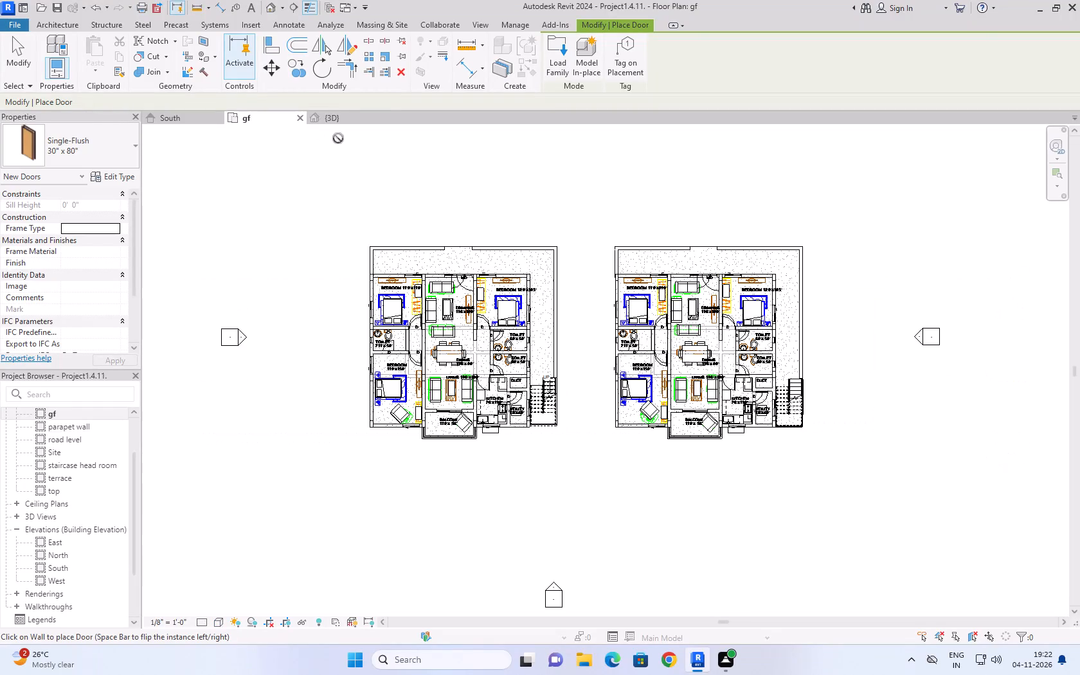
Switch to the default 3D view and close the gf floor plan view.
click(348, 127)
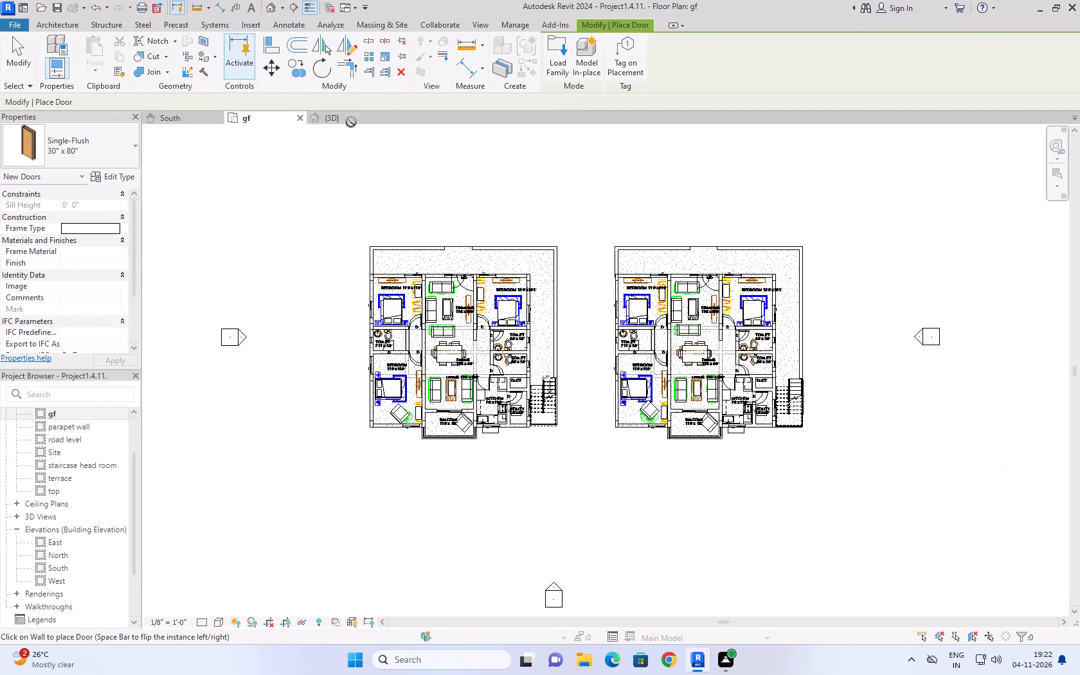
click(352, 117)
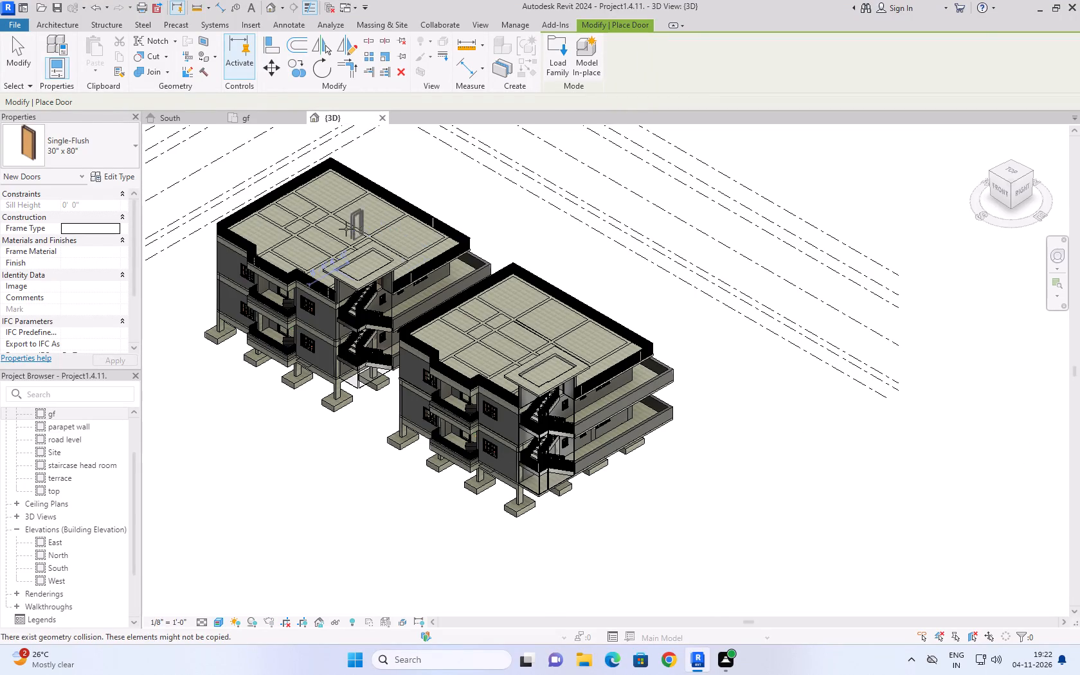
click(301, 115)
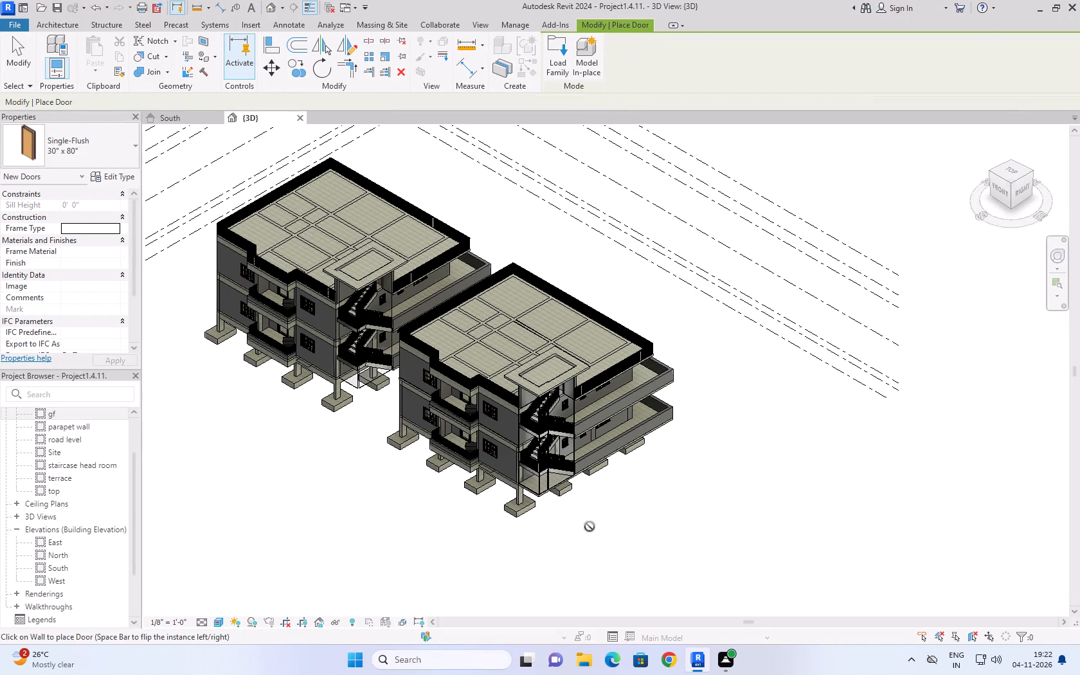
Return to the South elevation and end the Door placement command without placing a door.
scroll(589, 526, up, 6)
scroll(591, 525, down, 9)
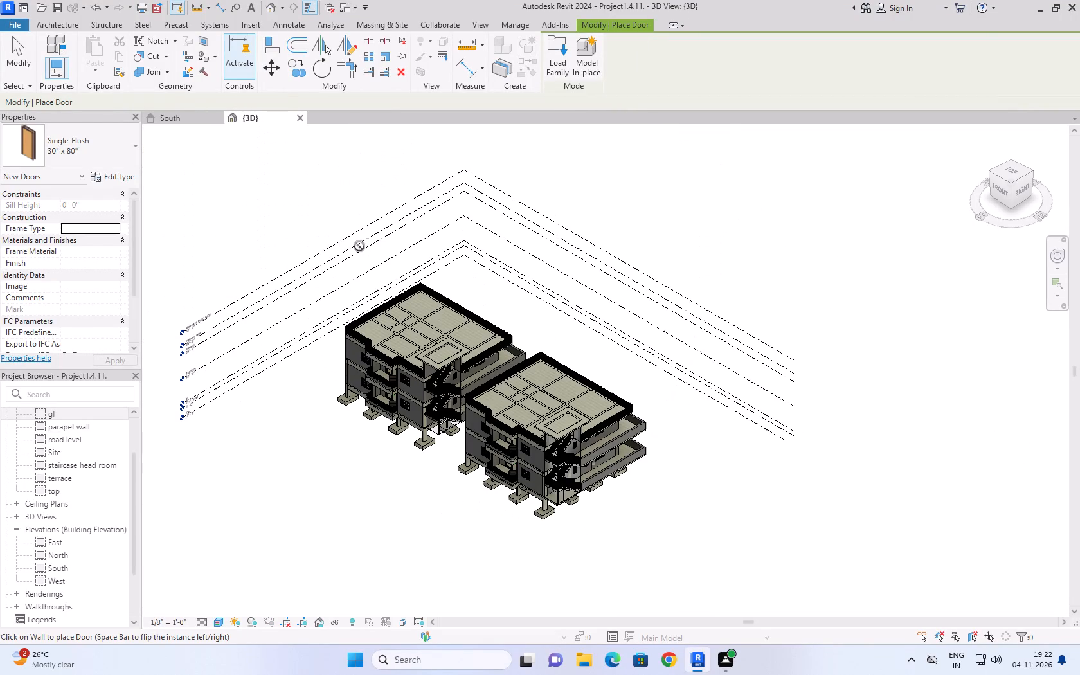
click(190, 114)
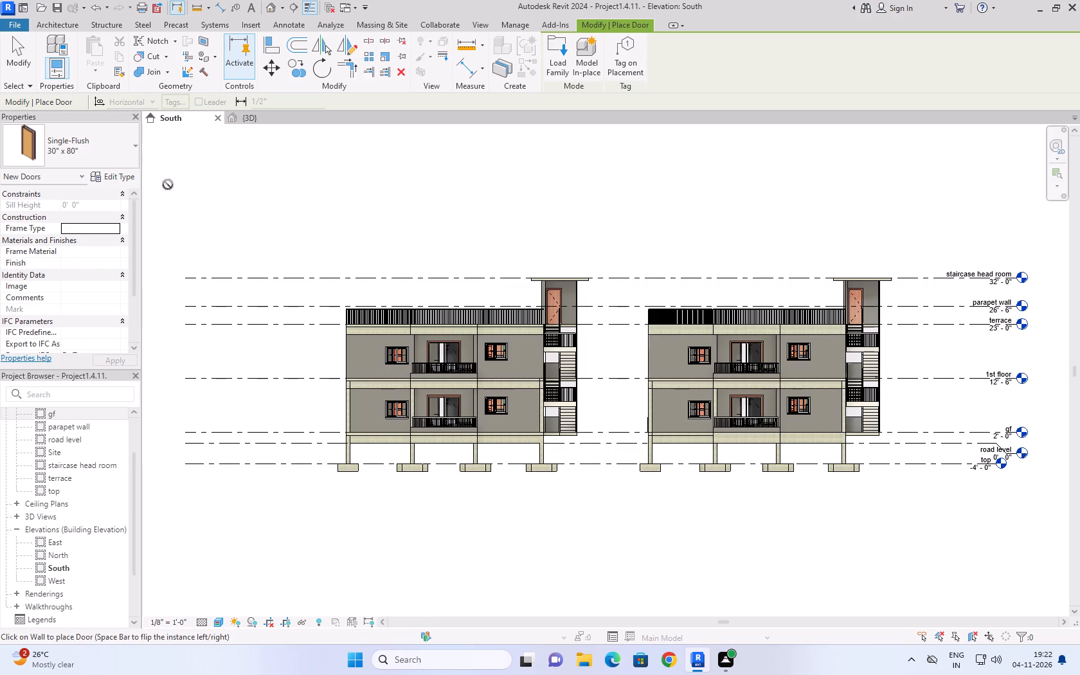
click(20, 51)
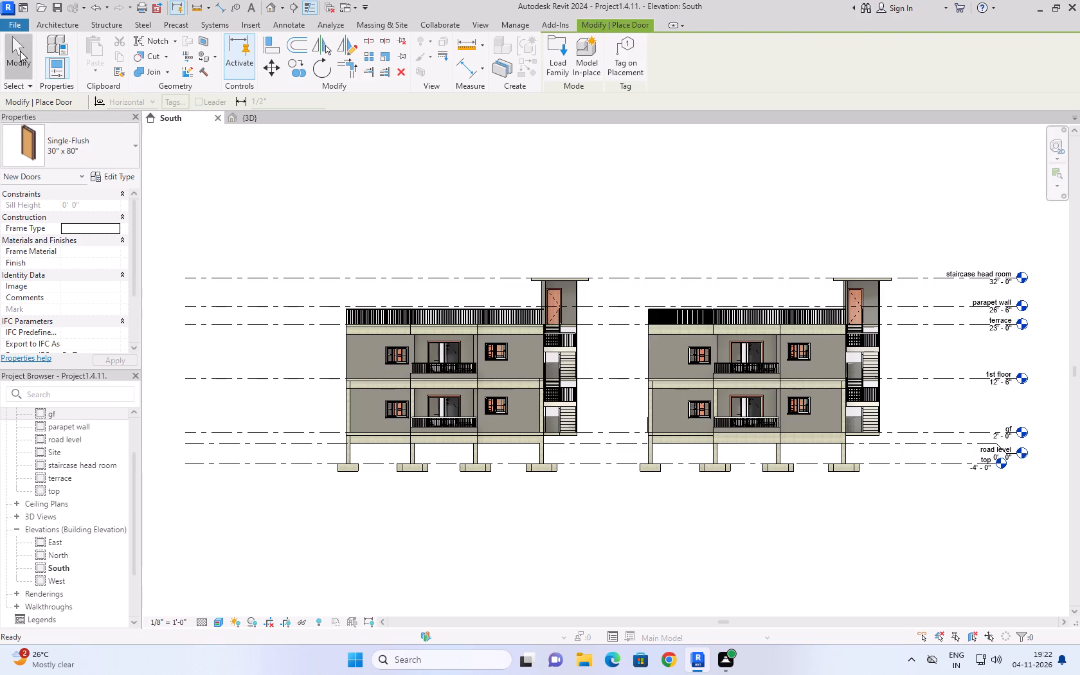
Go back to the default 3D view and examine the building nearest the viewer, including its roof and external staircase.
click(253, 118)
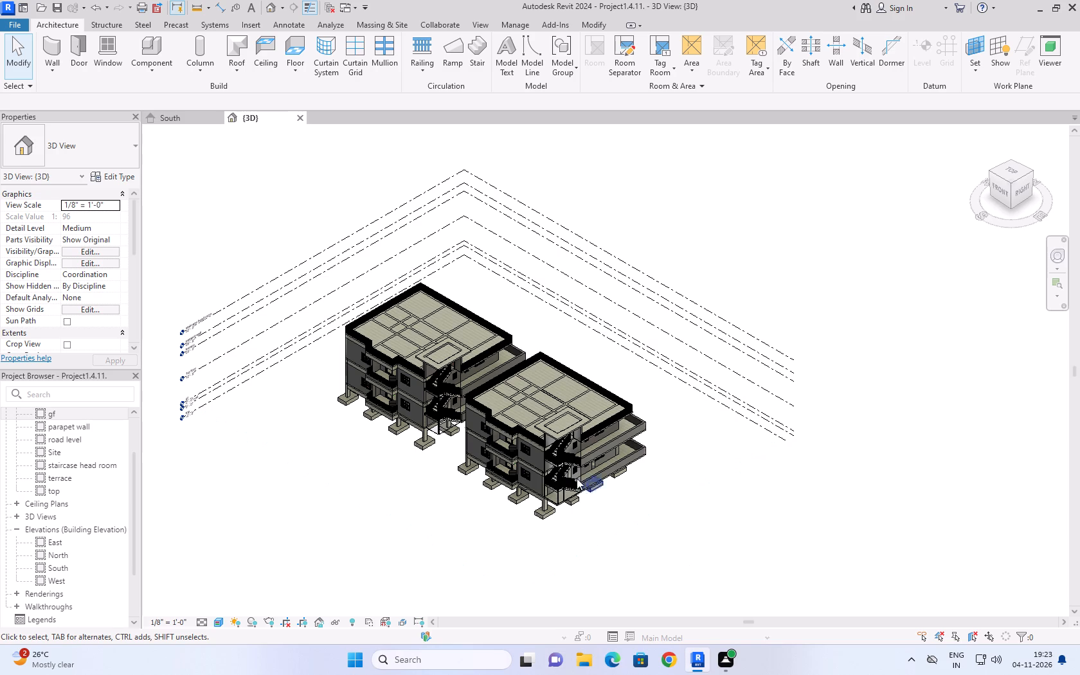
scroll(573, 445, up, 8)
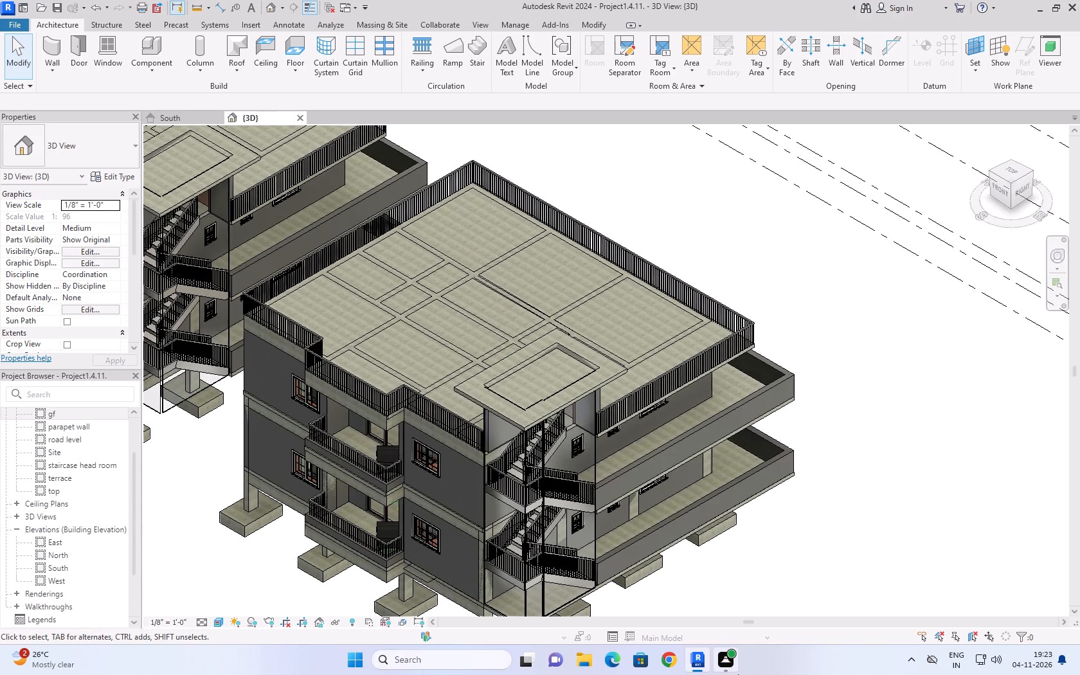
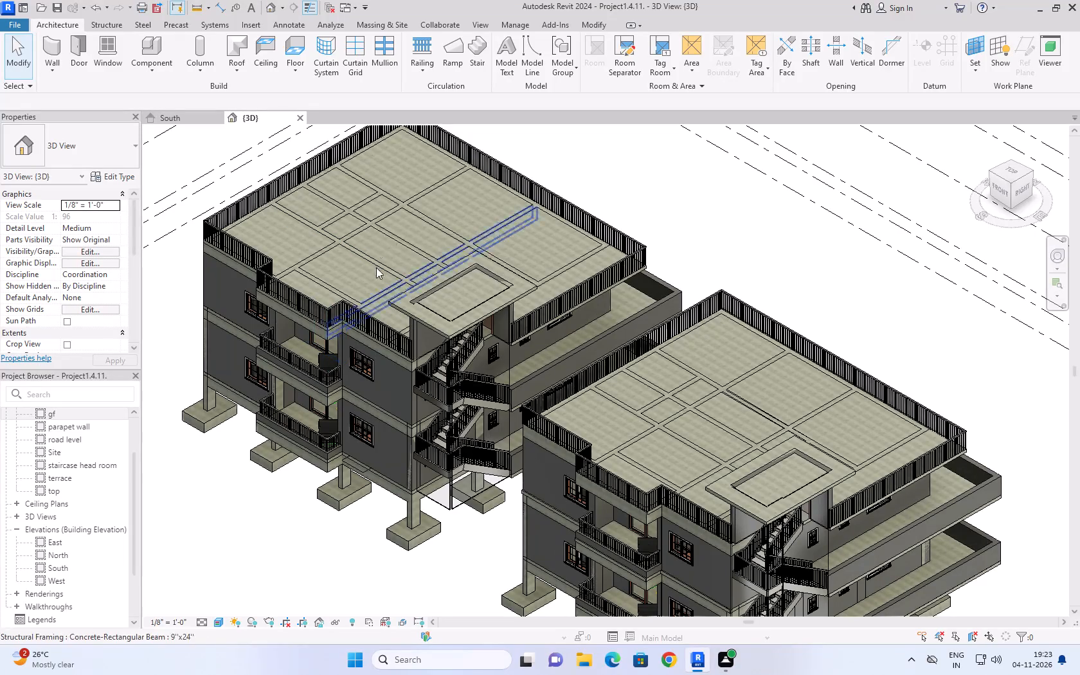
Check the South elevation once more and return to the default 3D view of both buildings.
click(176, 116)
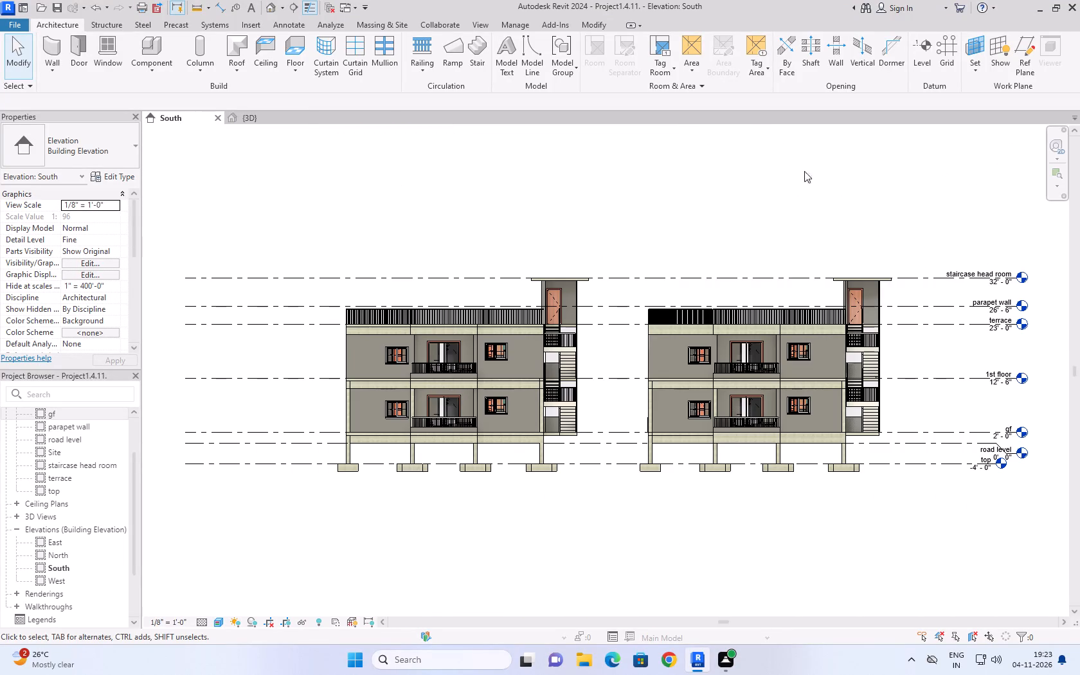
click(261, 122)
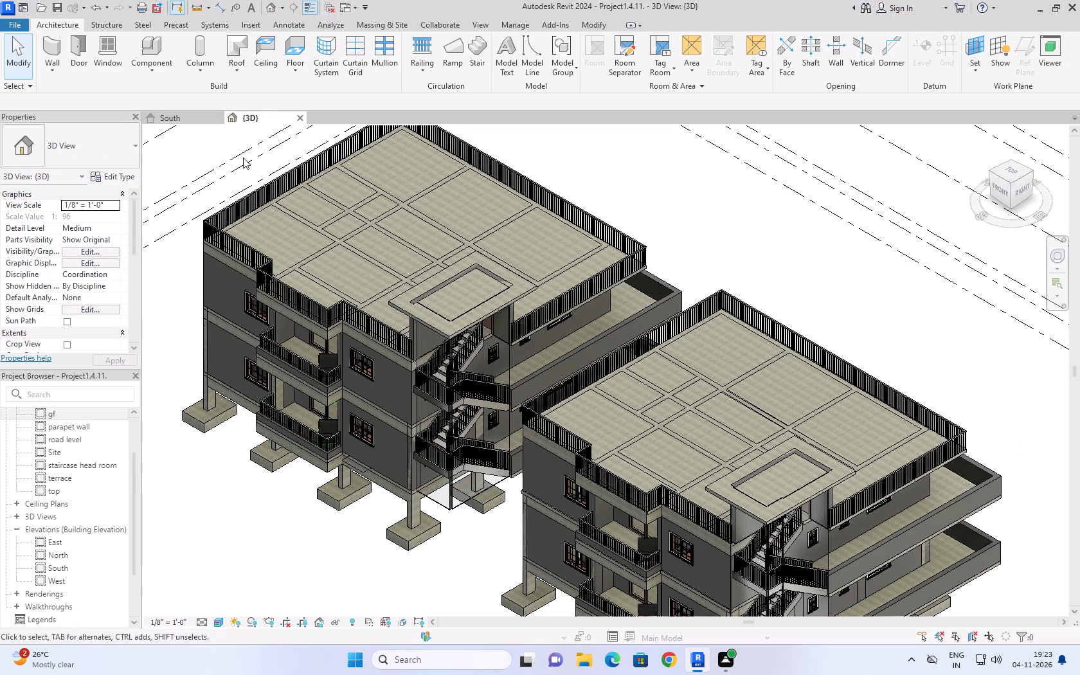
scroll(145, 426, down, 4)
Open the West elevation and set its visual style to Realistic.
scroll(65, 509, down, 3)
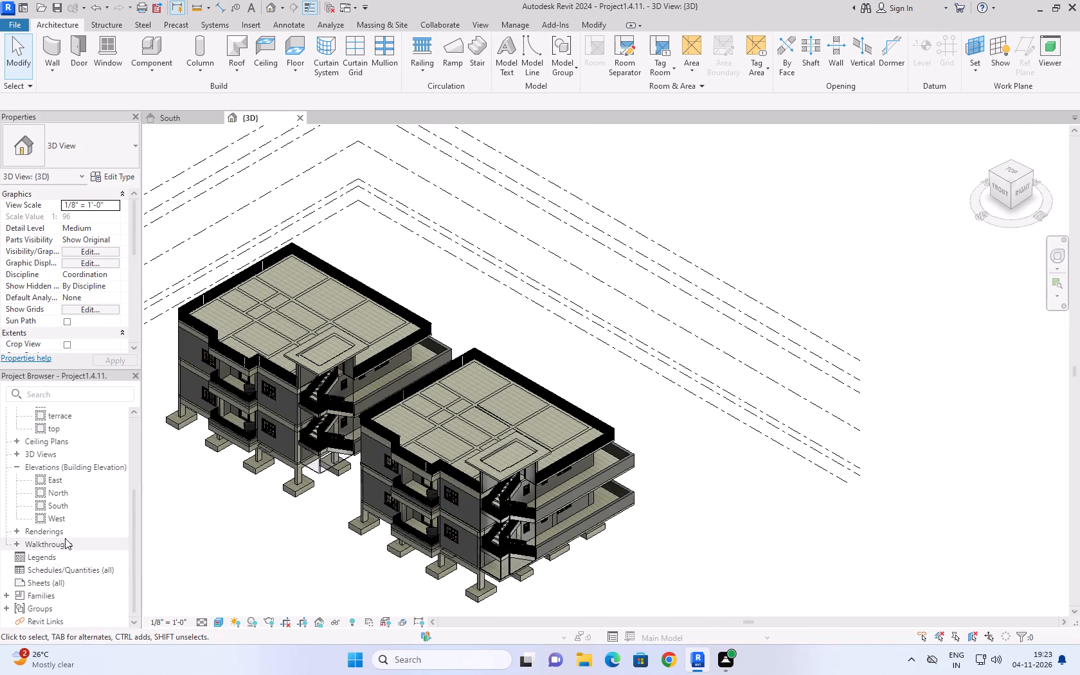
triple_click(66, 516)
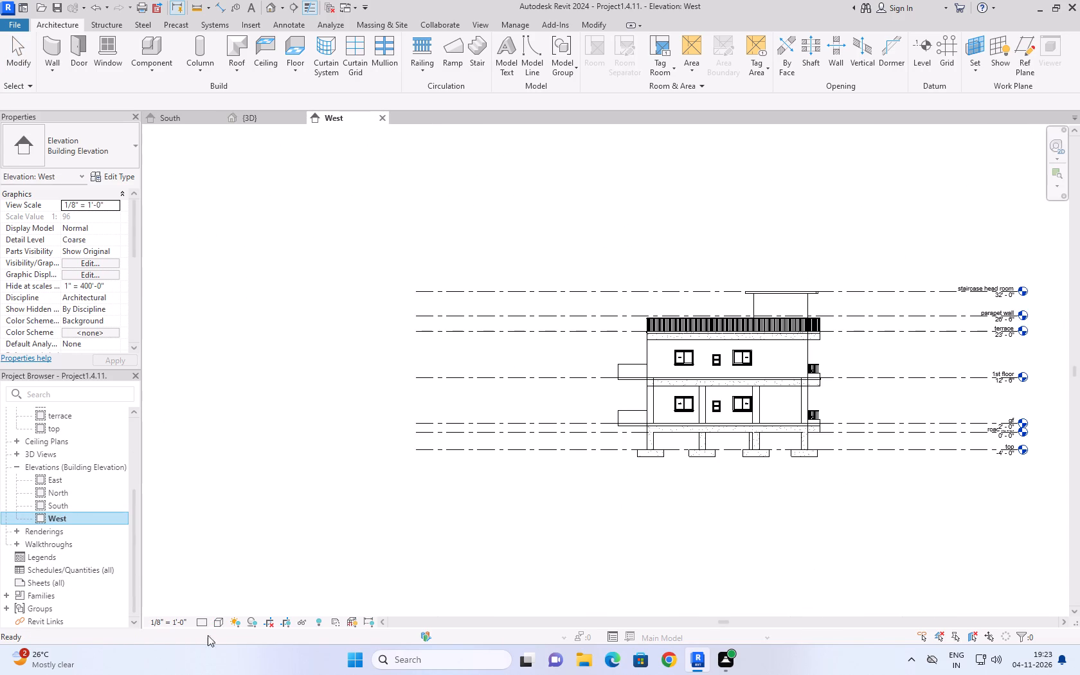
click(225, 617)
click(225, 617)
click(235, 612)
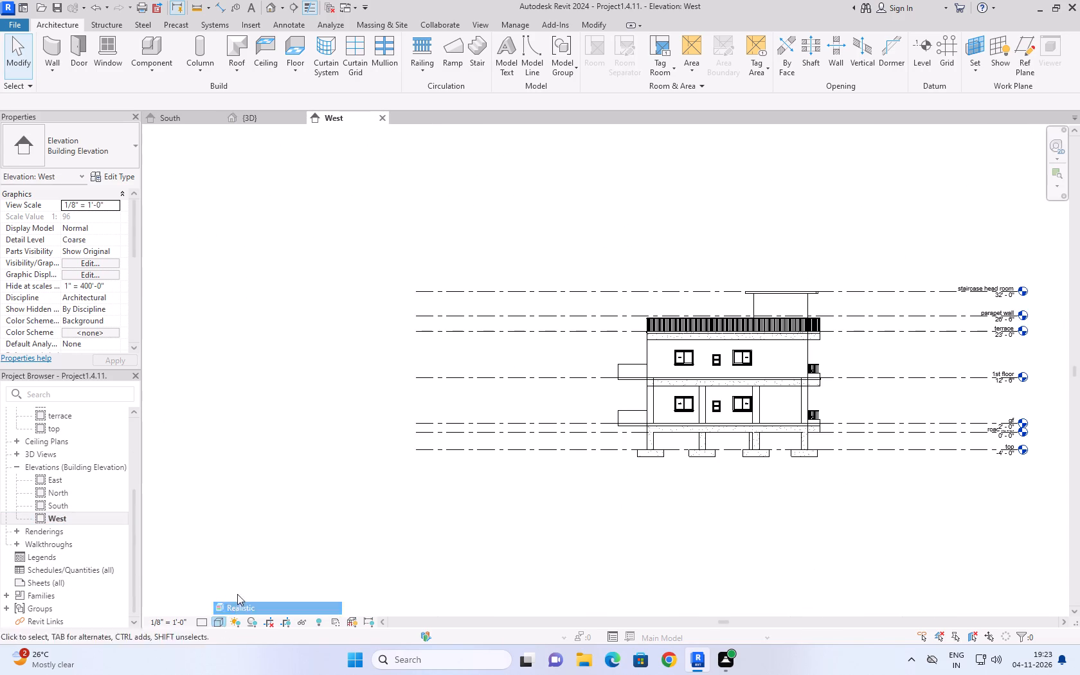
Revisit the South elevation, and open the North elevation with its visual style set to Realistic.
click(69, 502)
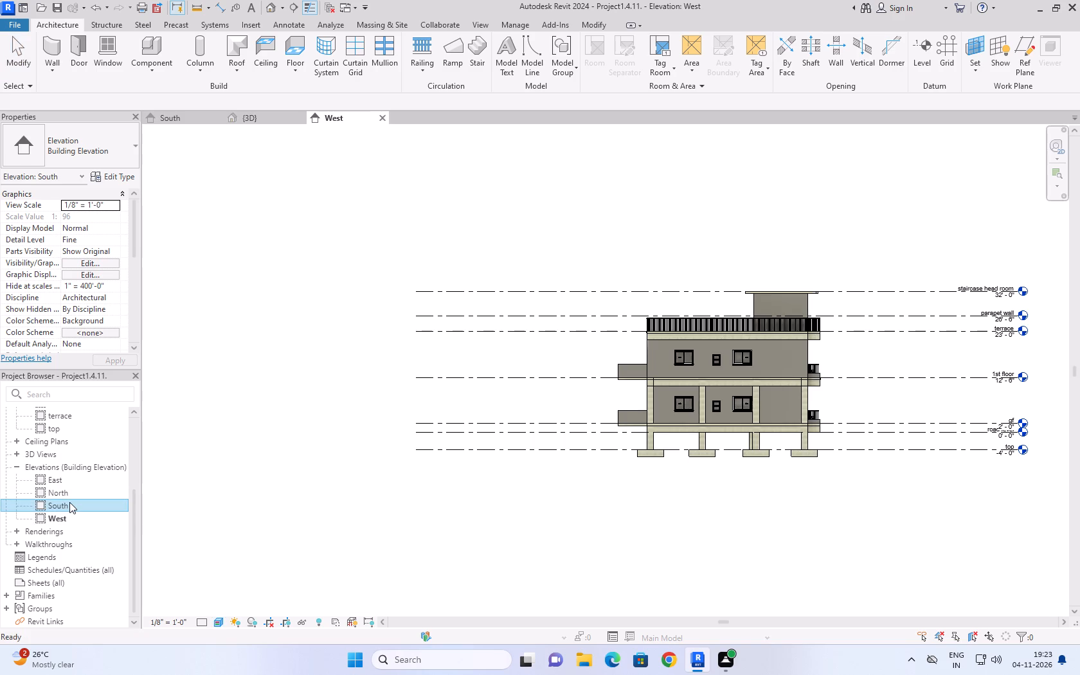
click(69, 502)
double_click(69, 502)
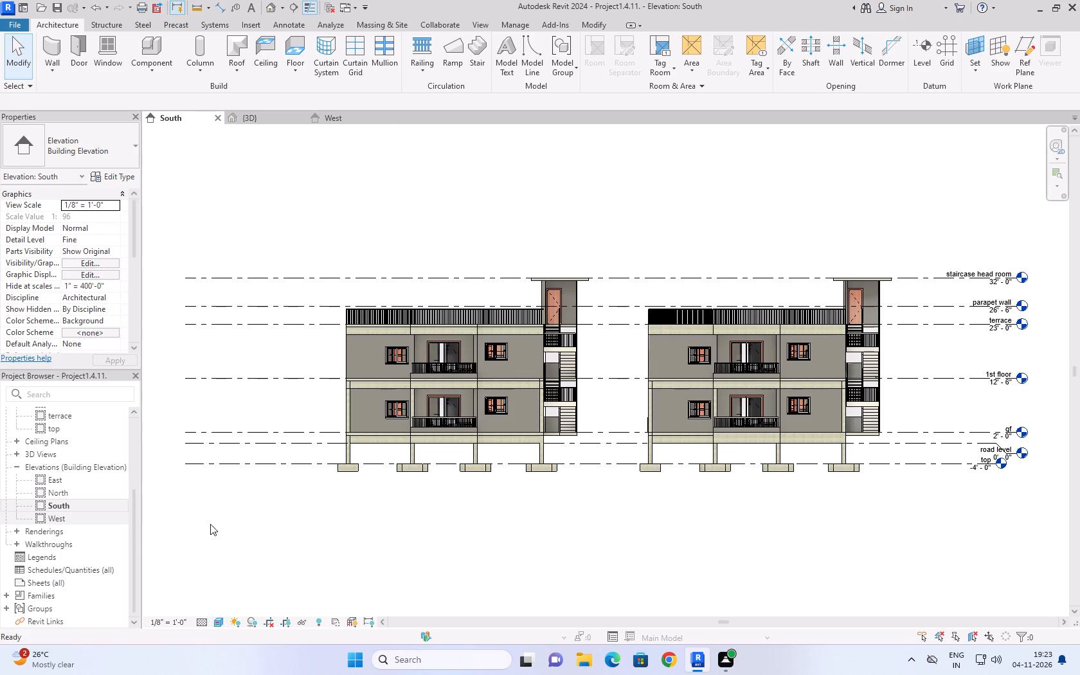
double_click(63, 492)
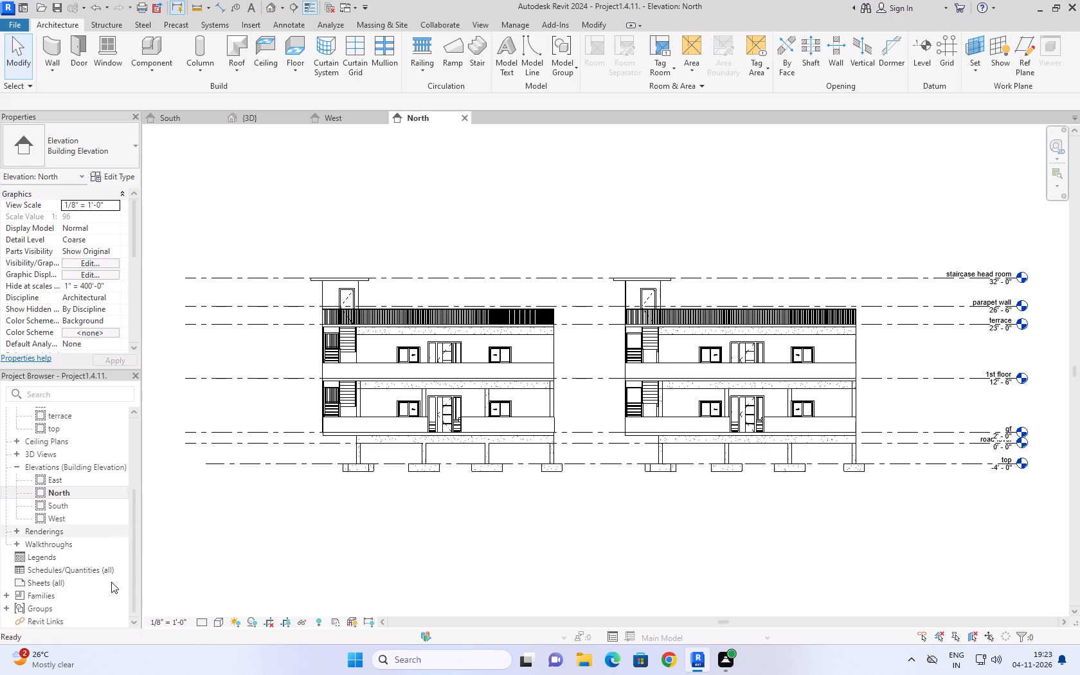
click(221, 627)
click(227, 611)
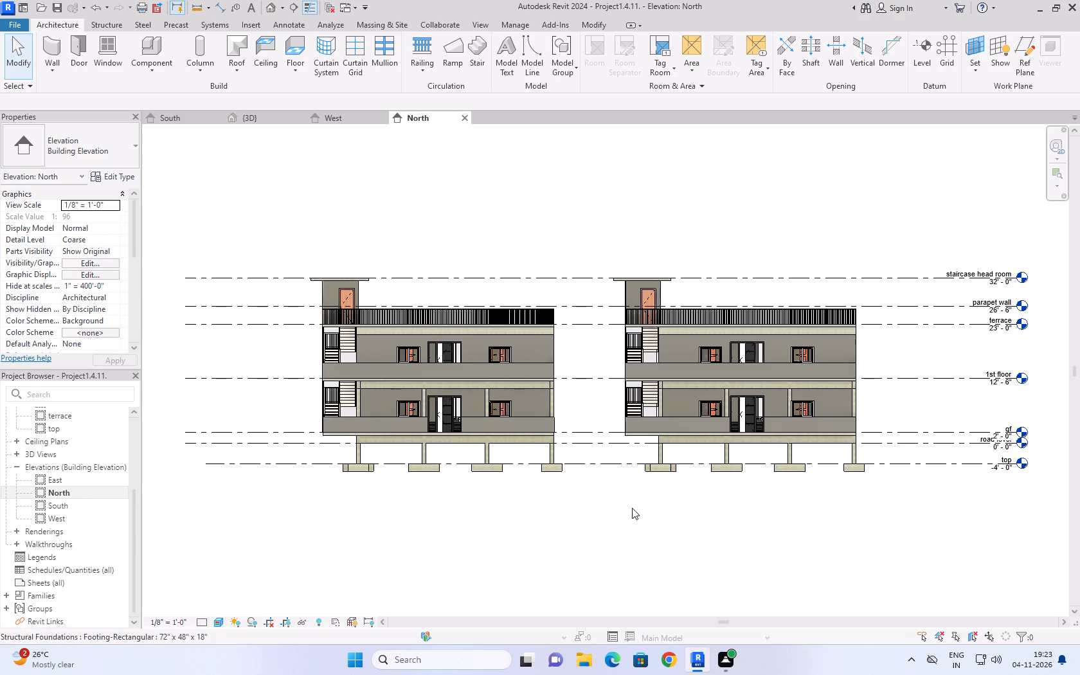
Open the East elevation and set its visual style to Realistic.
double_click(74, 480)
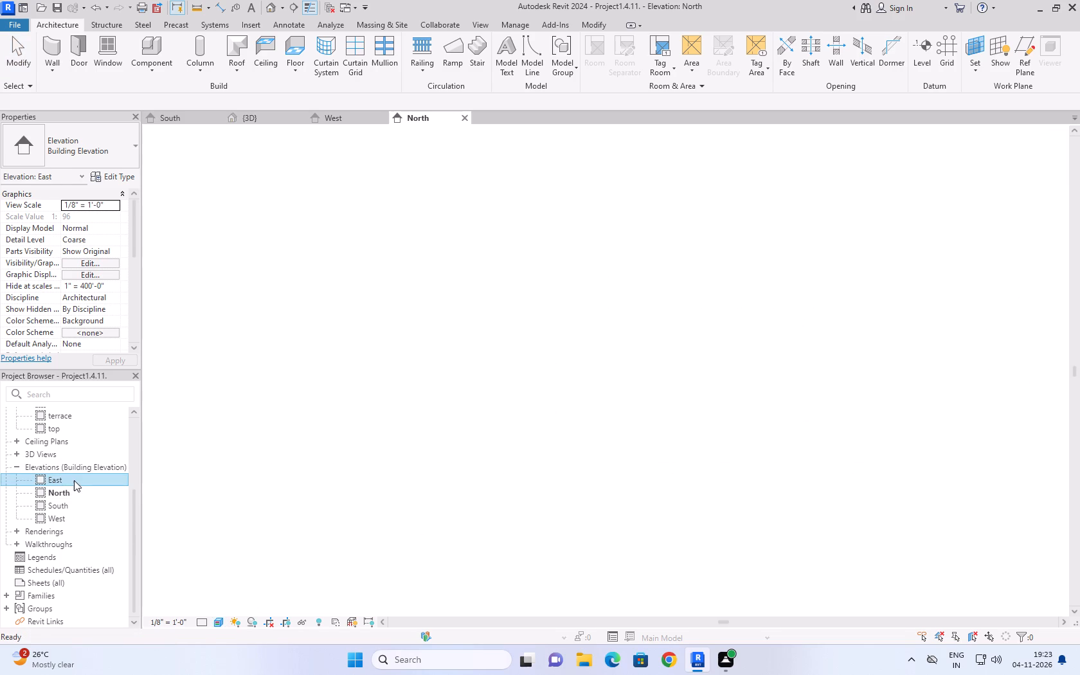
click(219, 624)
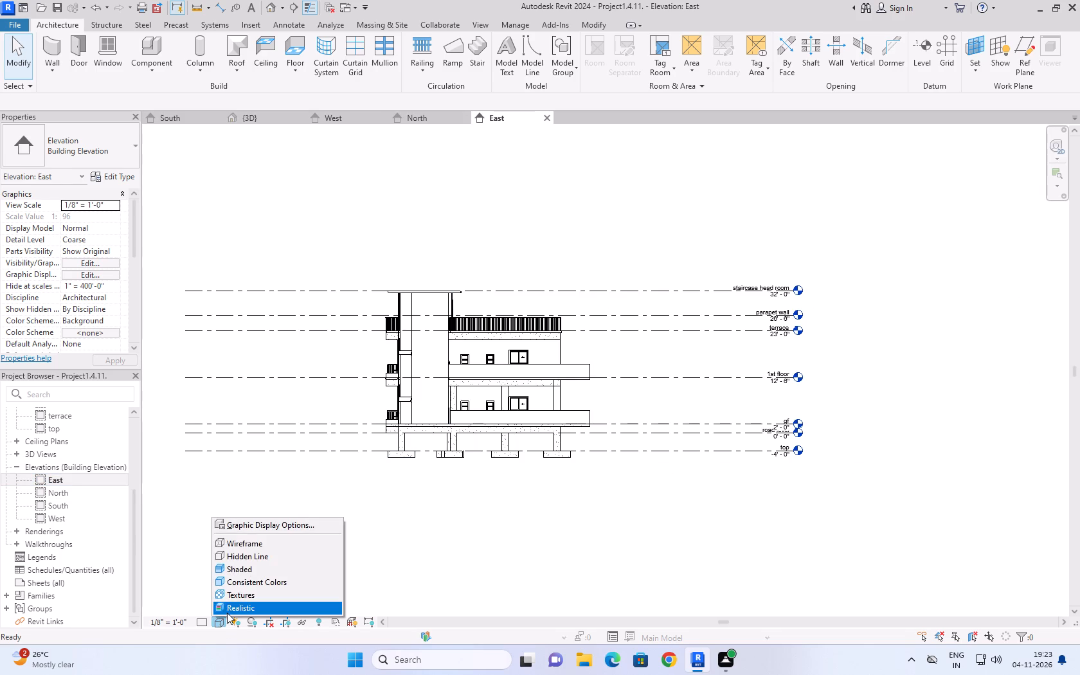
click(229, 610)
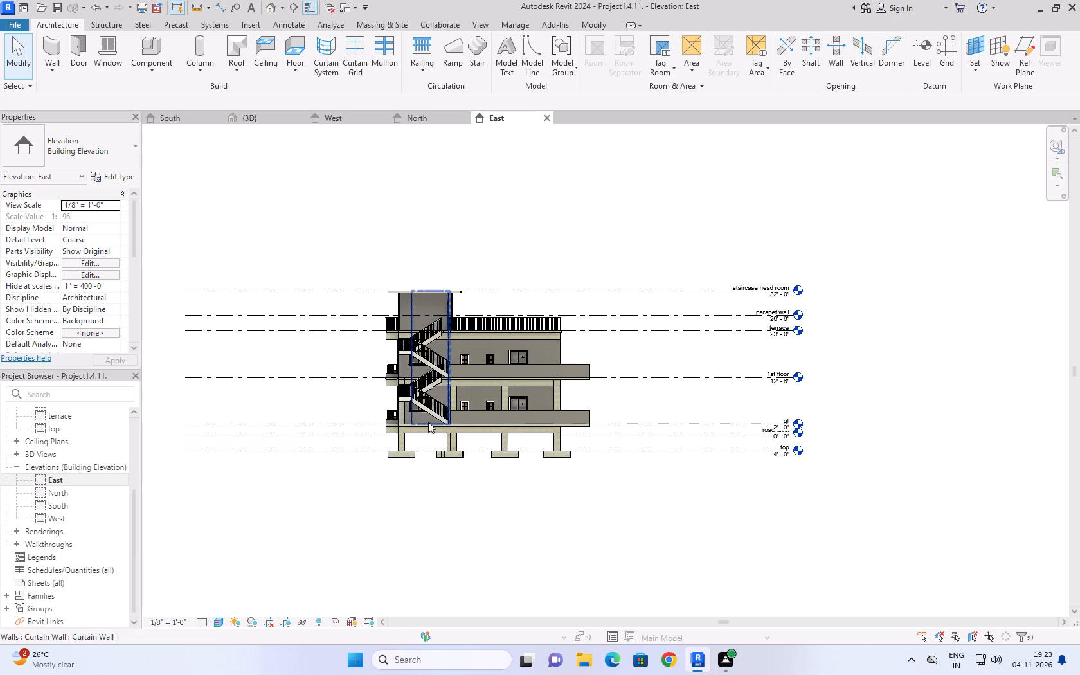
Examine the external staircase and side facade of the building in the East elevation.
scroll(428, 422, up, 7)
middle_drag(473, 364, 431, 462)
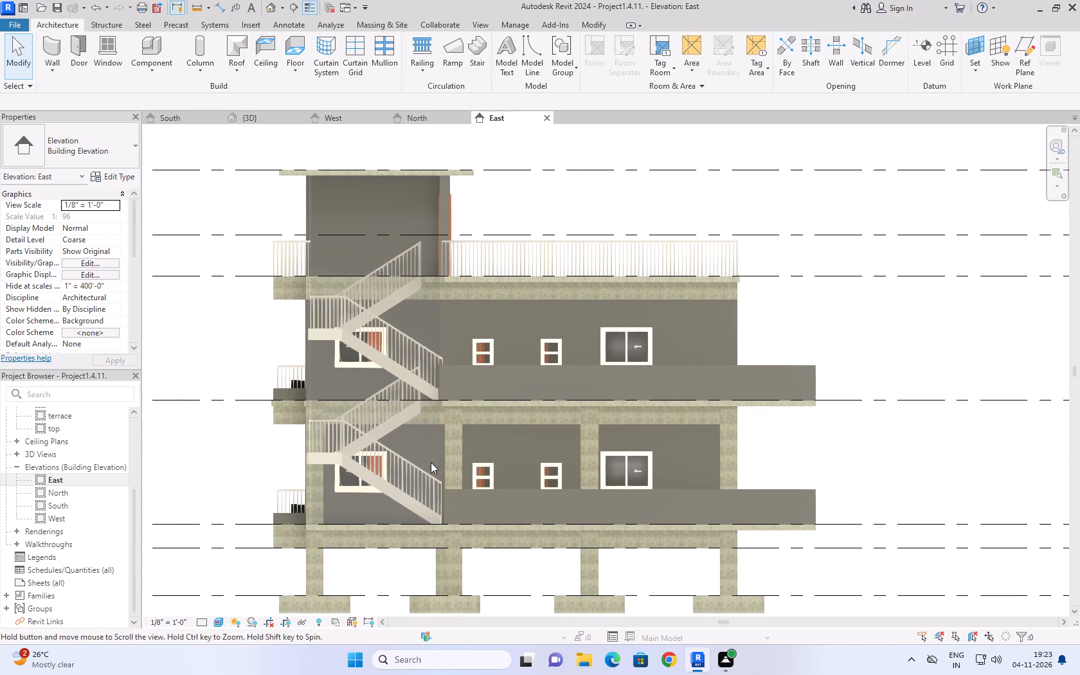
scroll(435, 460, down, 3)
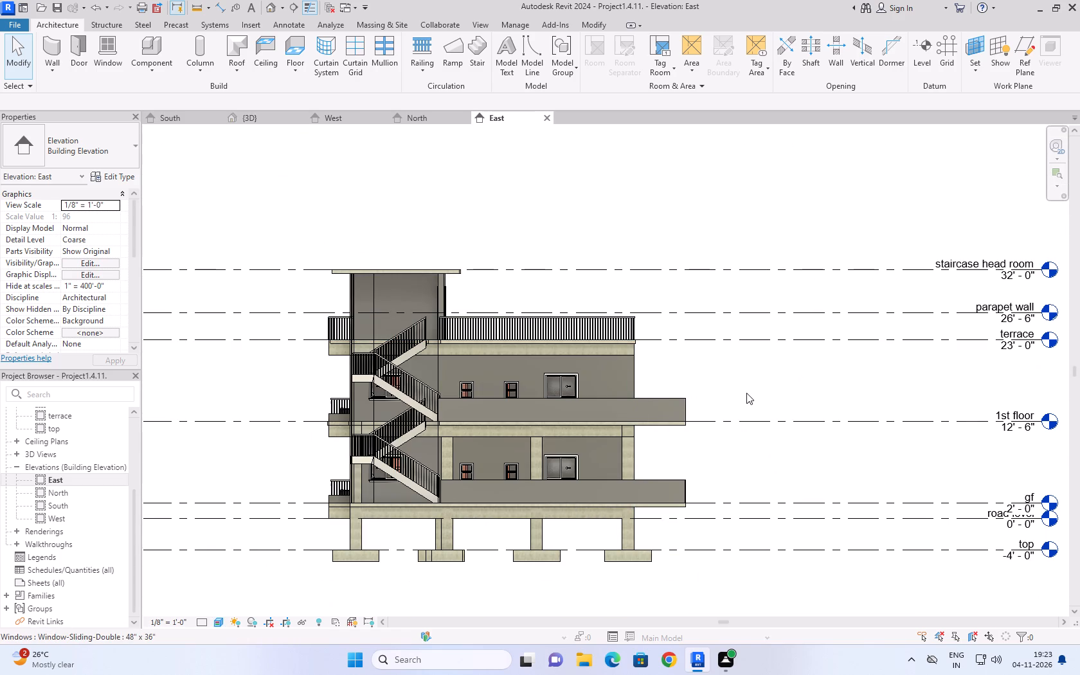
click(746, 393)
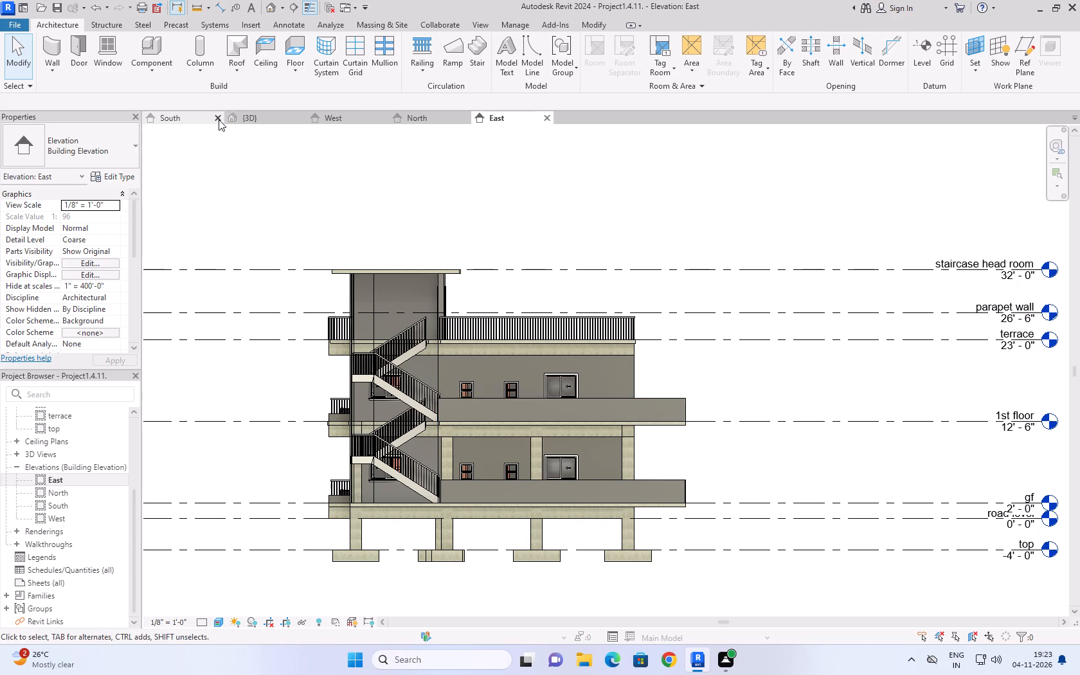
Compare the South, West, East and North elevations with the default 3D view of the two buildings.
click(190, 118)
click(257, 115)
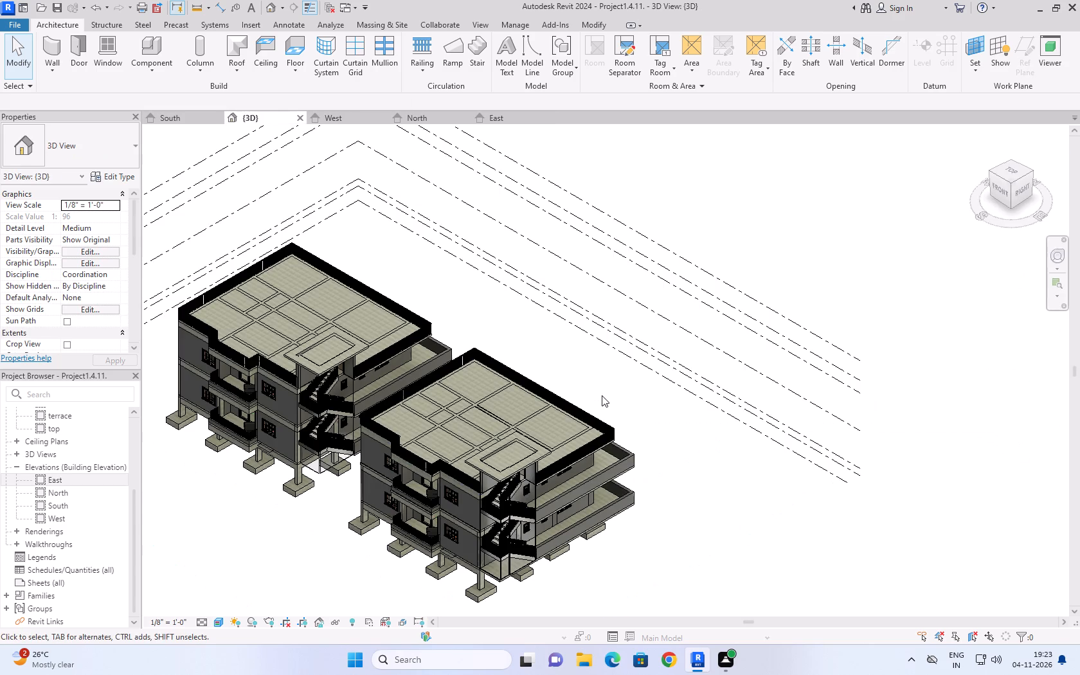
scroll(602, 395, down, 5)
scroll(557, 473, up, 9)
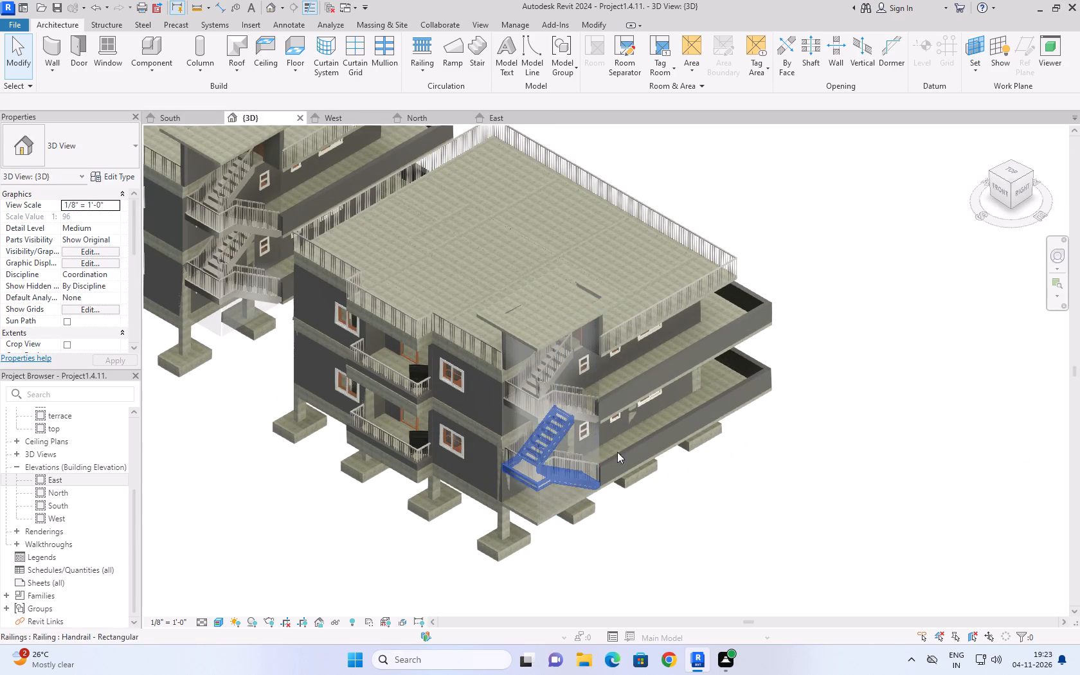
click(346, 120)
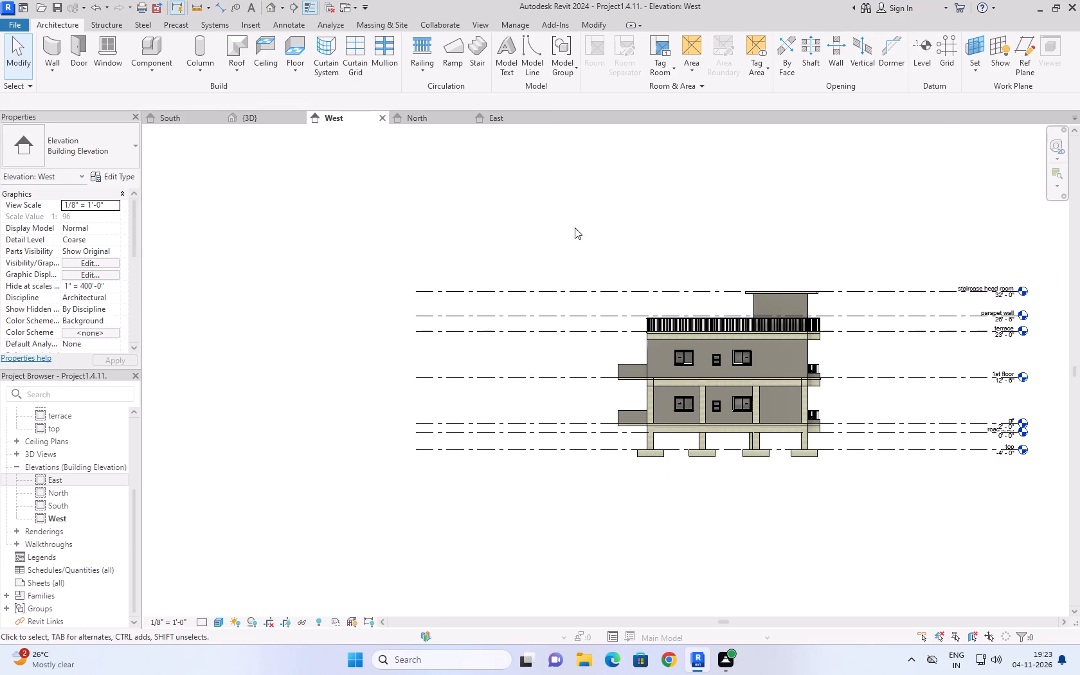
click(504, 123)
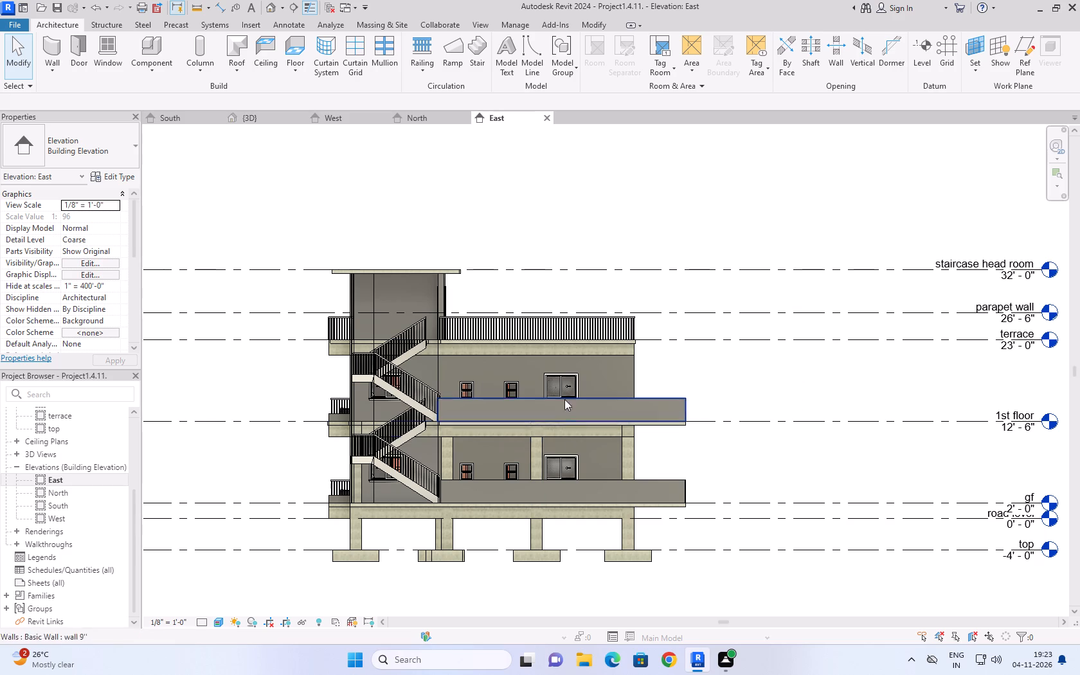
click(177, 114)
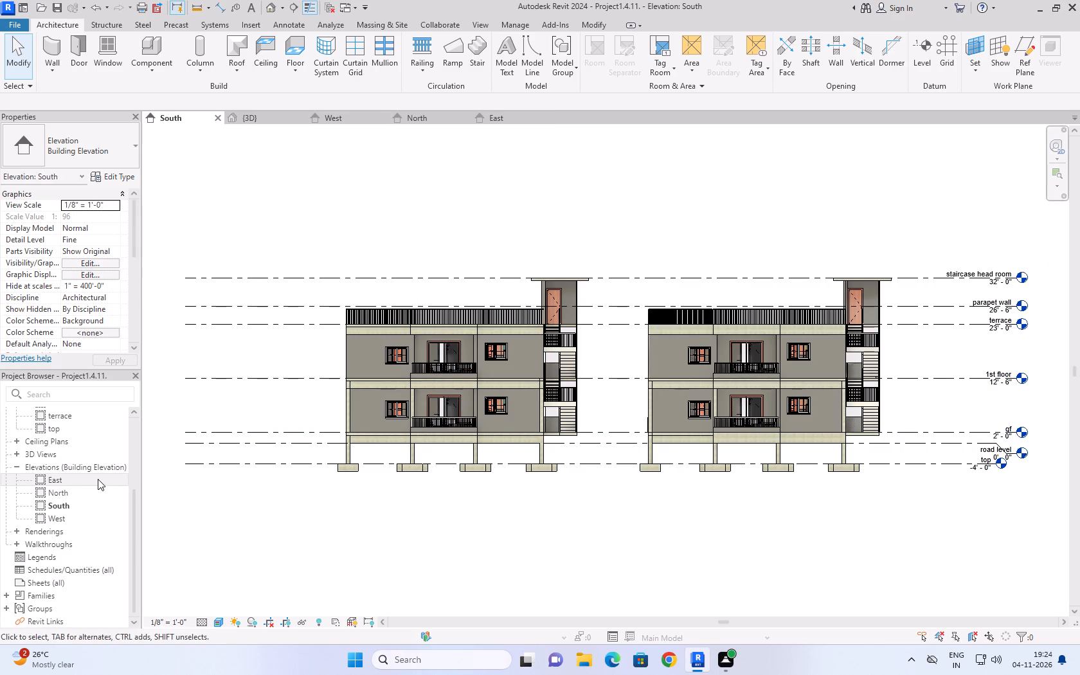
double_click(84, 489)
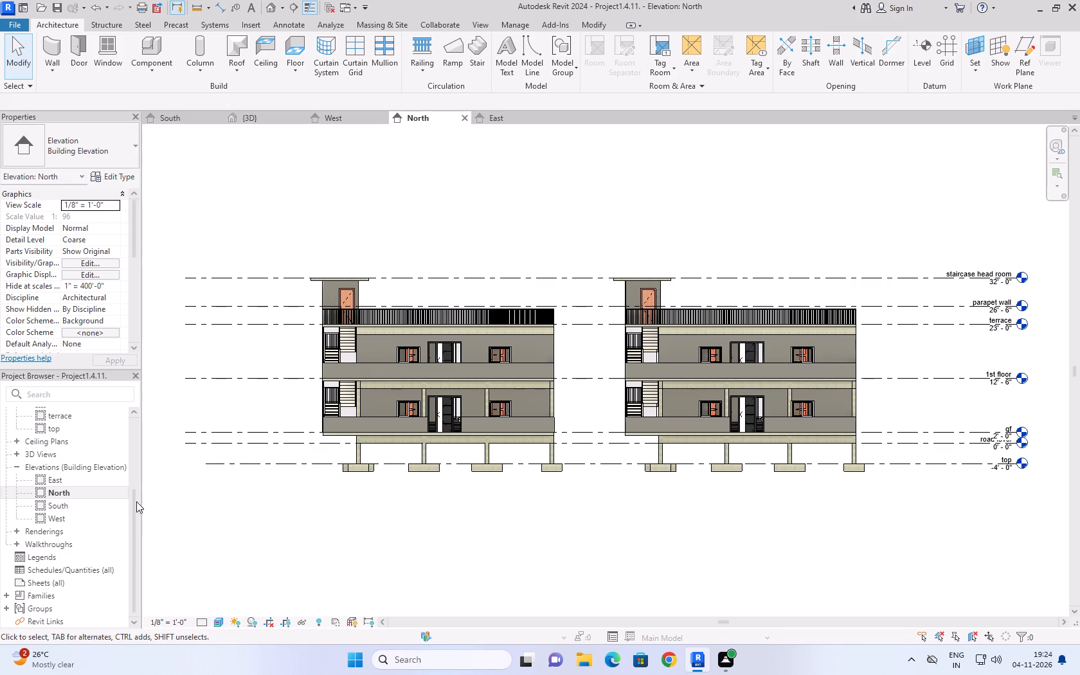
double_click(99, 500)
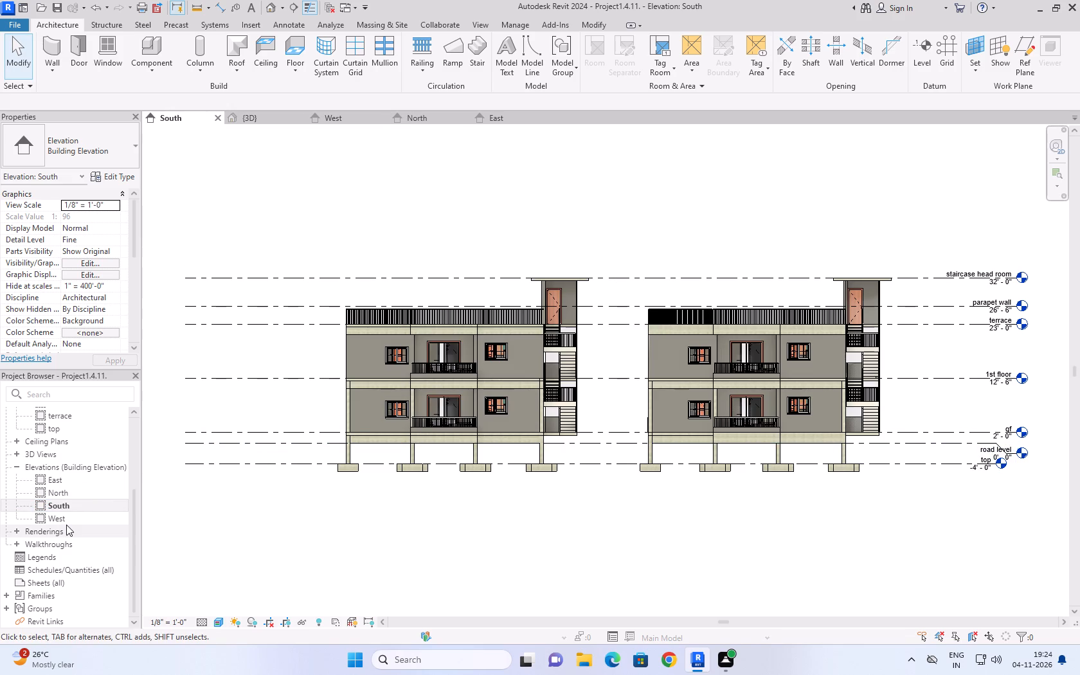
double_click(66, 519)
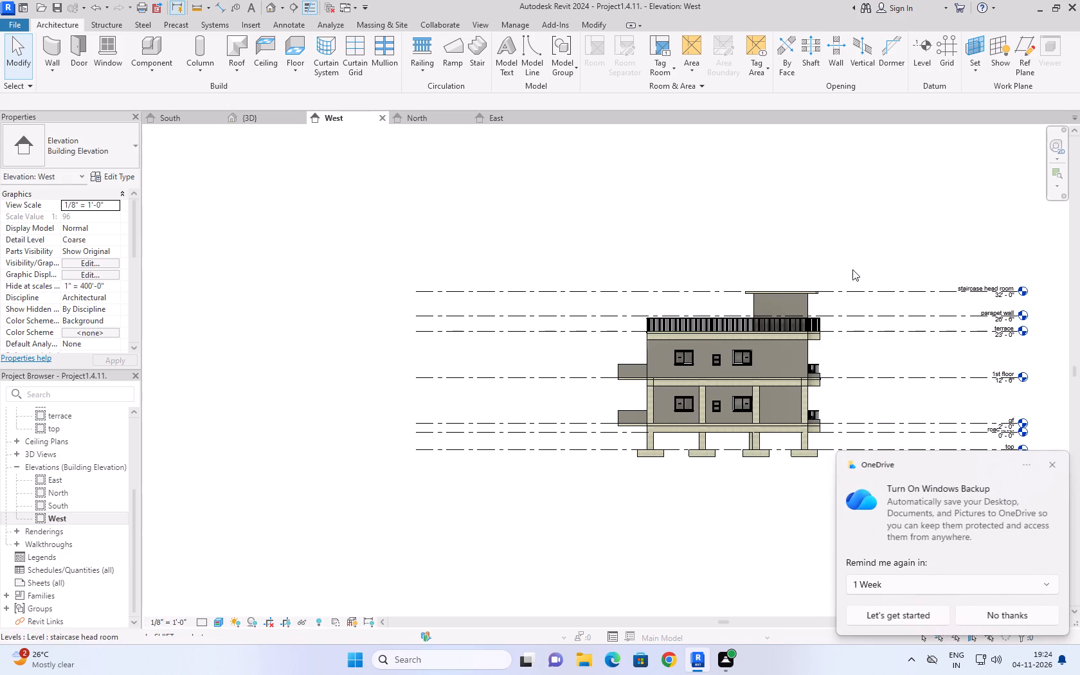
middle_drag(854, 259, 736, 271)
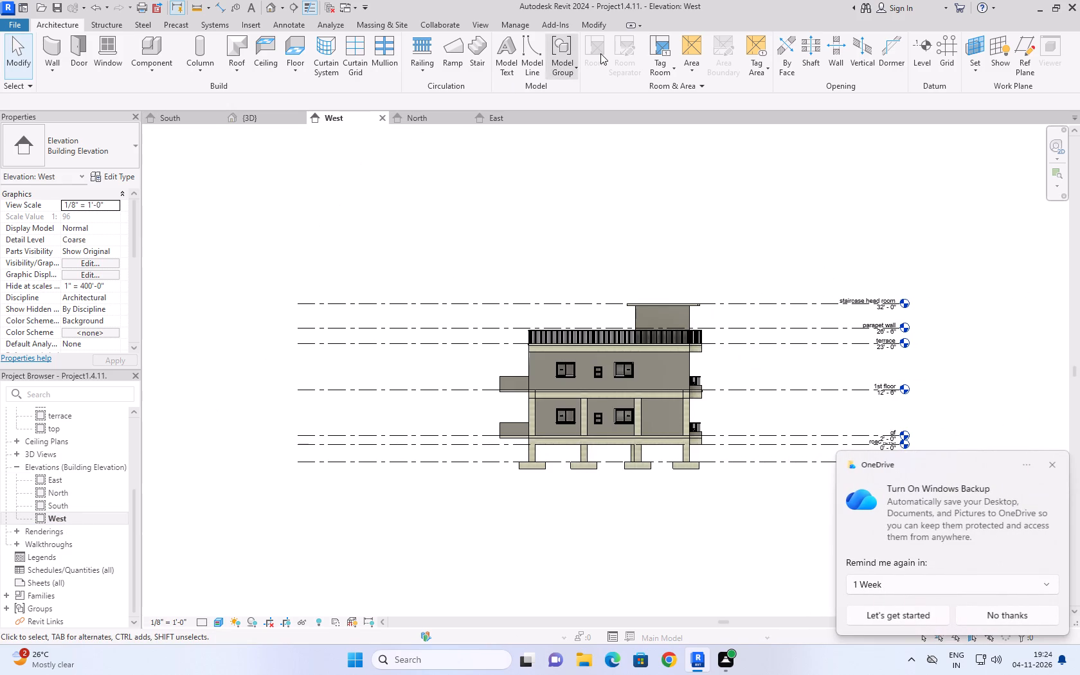
click(242, 122)
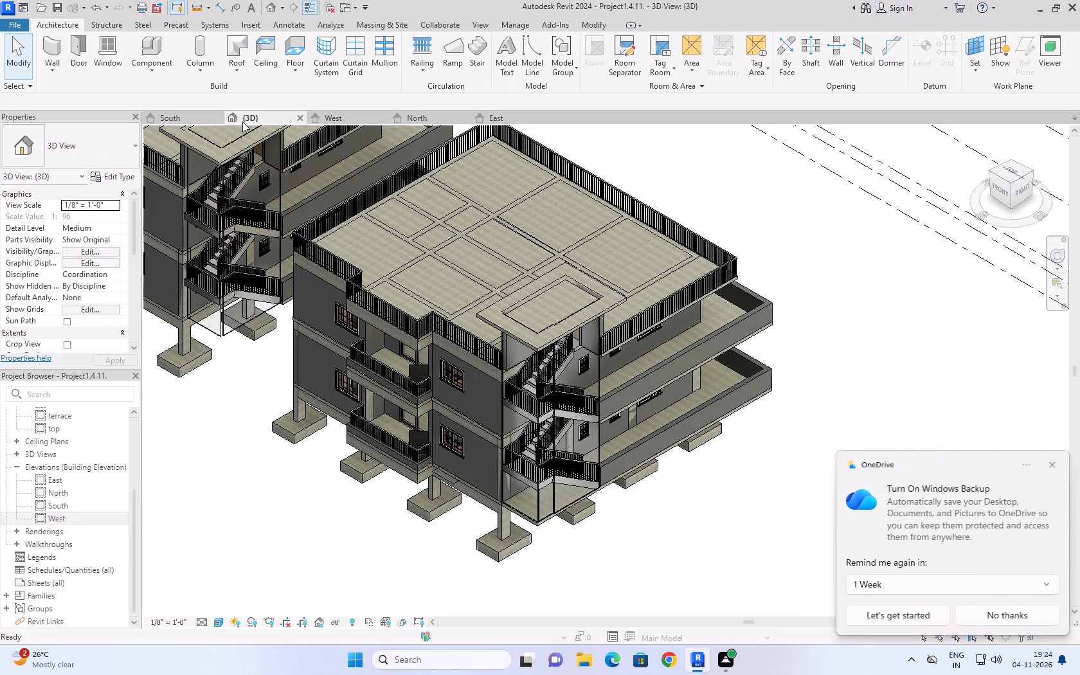
scroll(627, 482, down, 4)
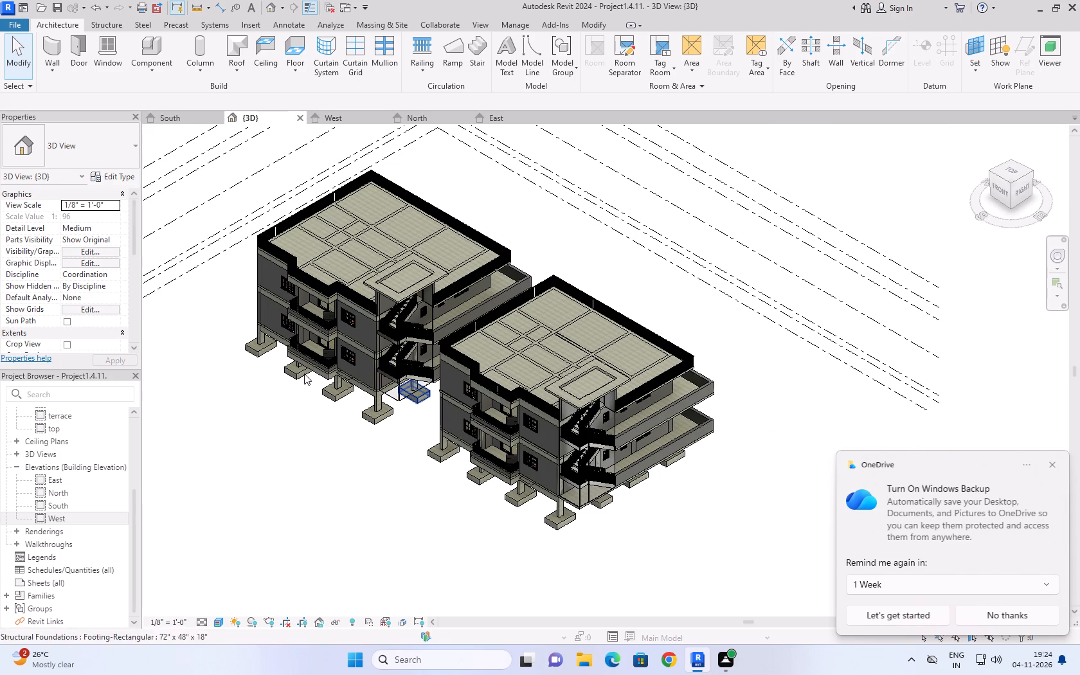
Open the gf floor plan and view the layouts of both buildings.
scroll(69, 419, up, 4)
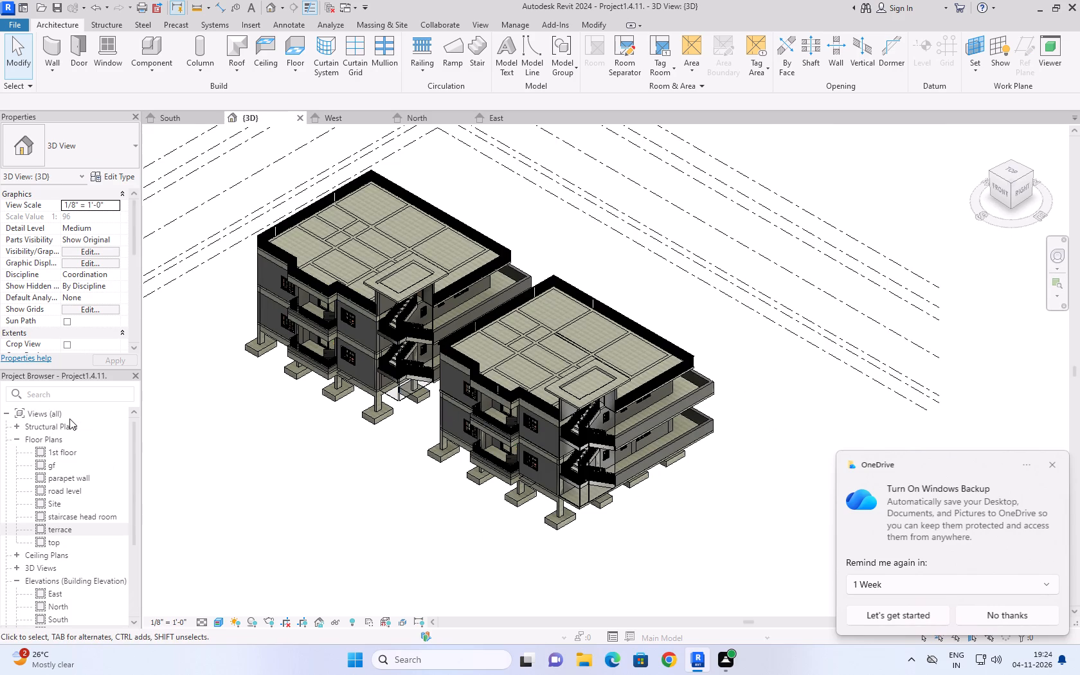
double_click(63, 465)
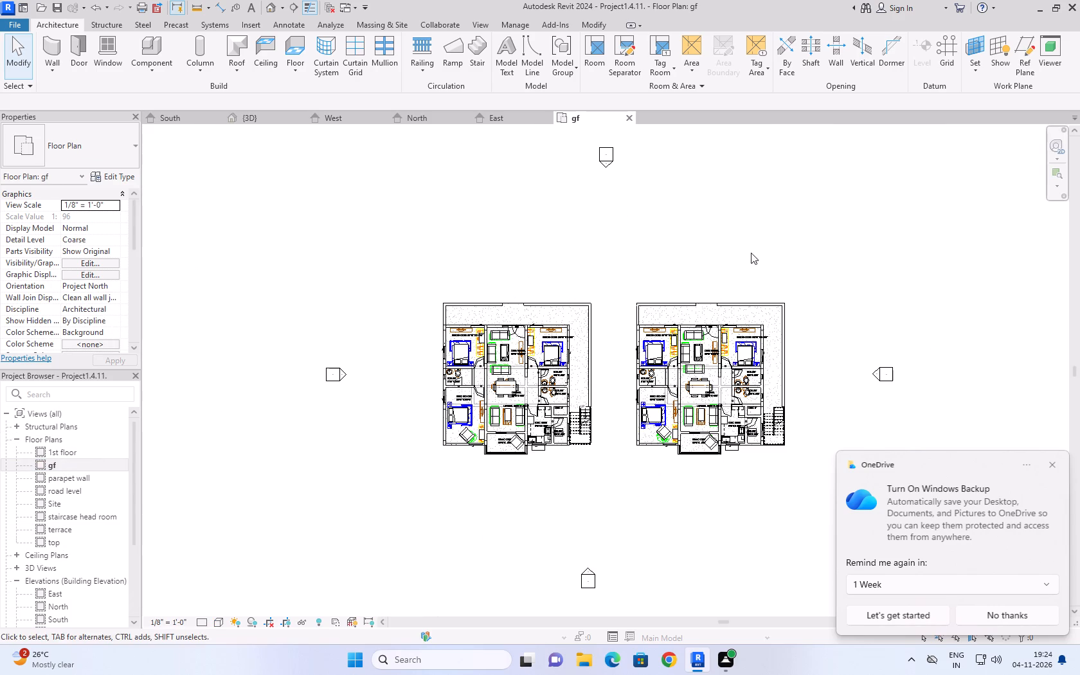
scroll(678, 491, down, 2)
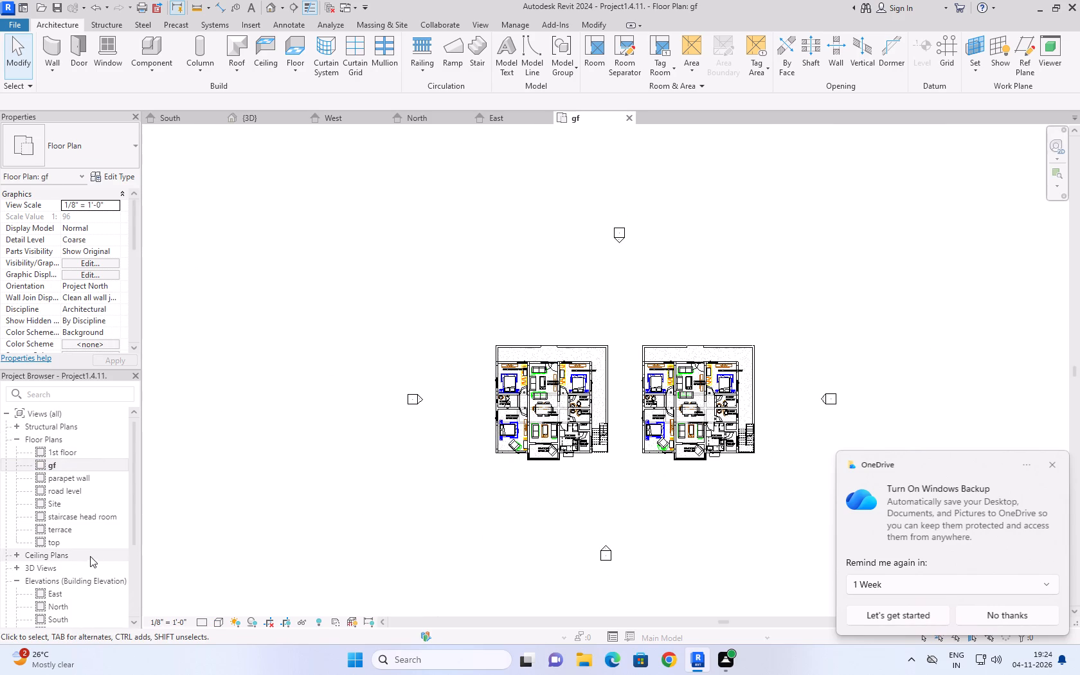
Open the perspective camera view 3D View 1 and set its visual style to Realistic.
click(17, 570)
click(17, 570)
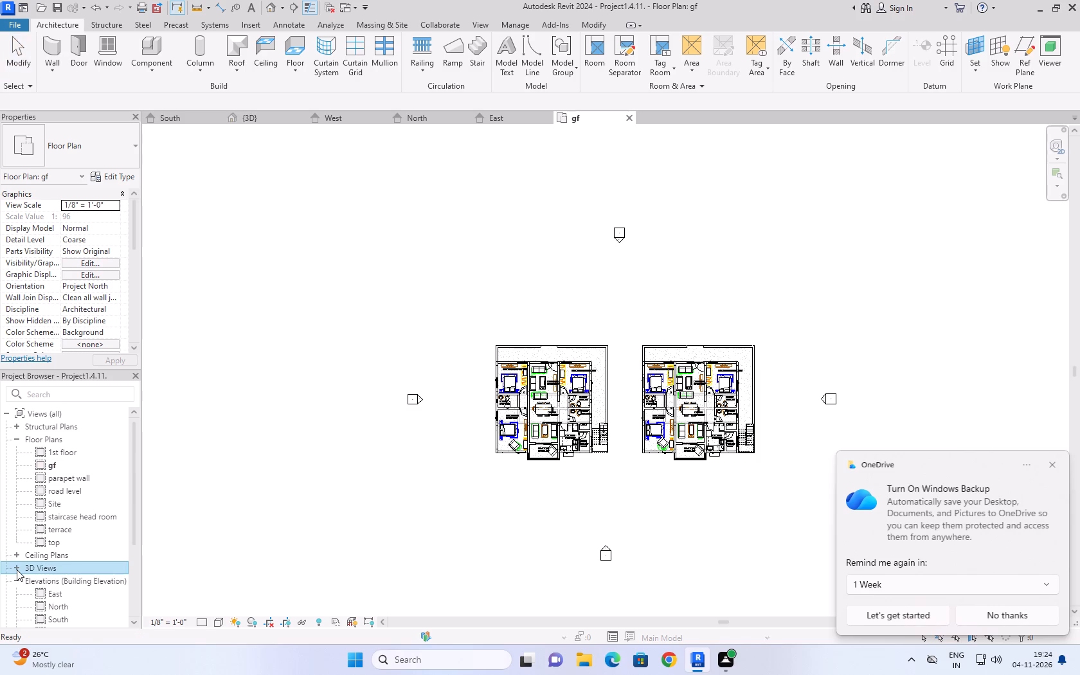
click(78, 585)
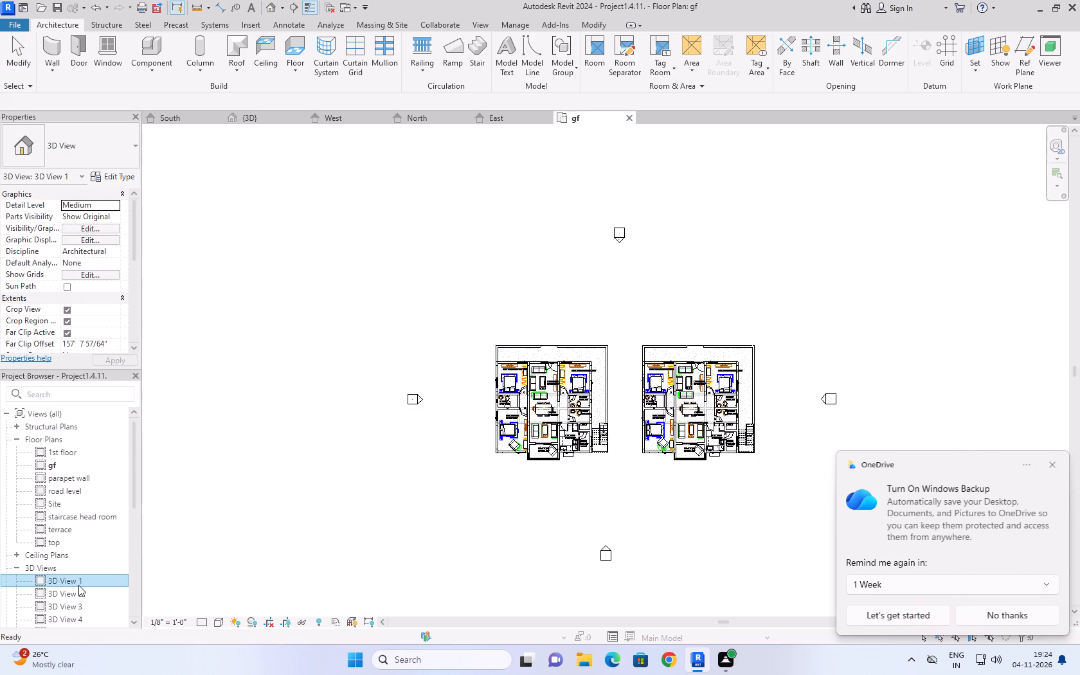
double_click(78, 585)
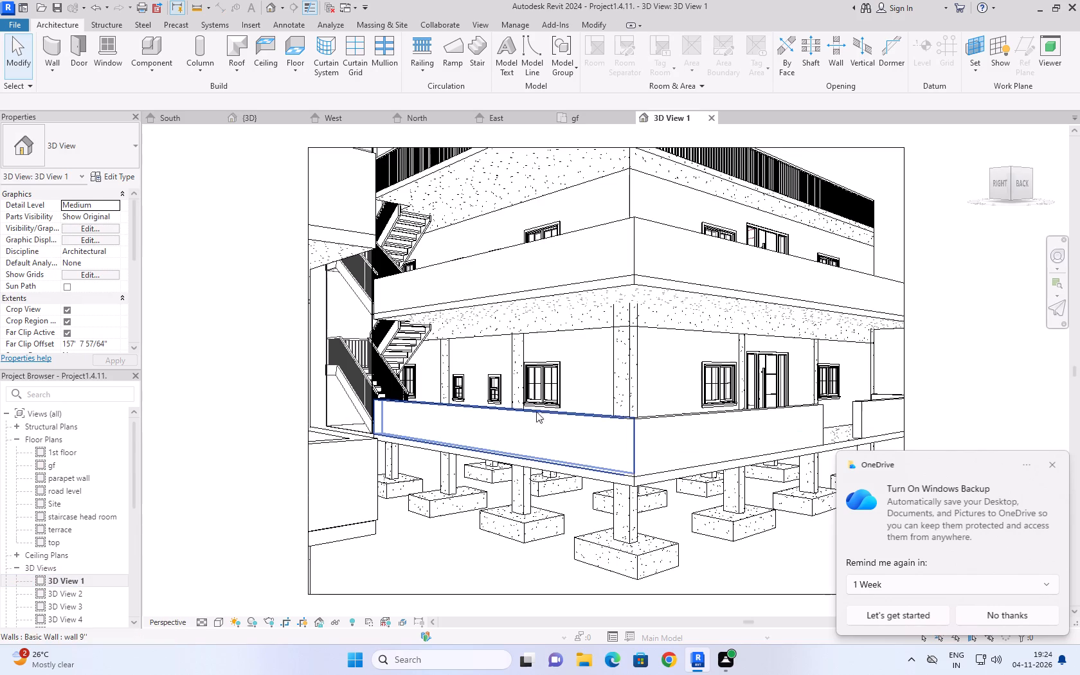
scroll(661, 449, down, 3)
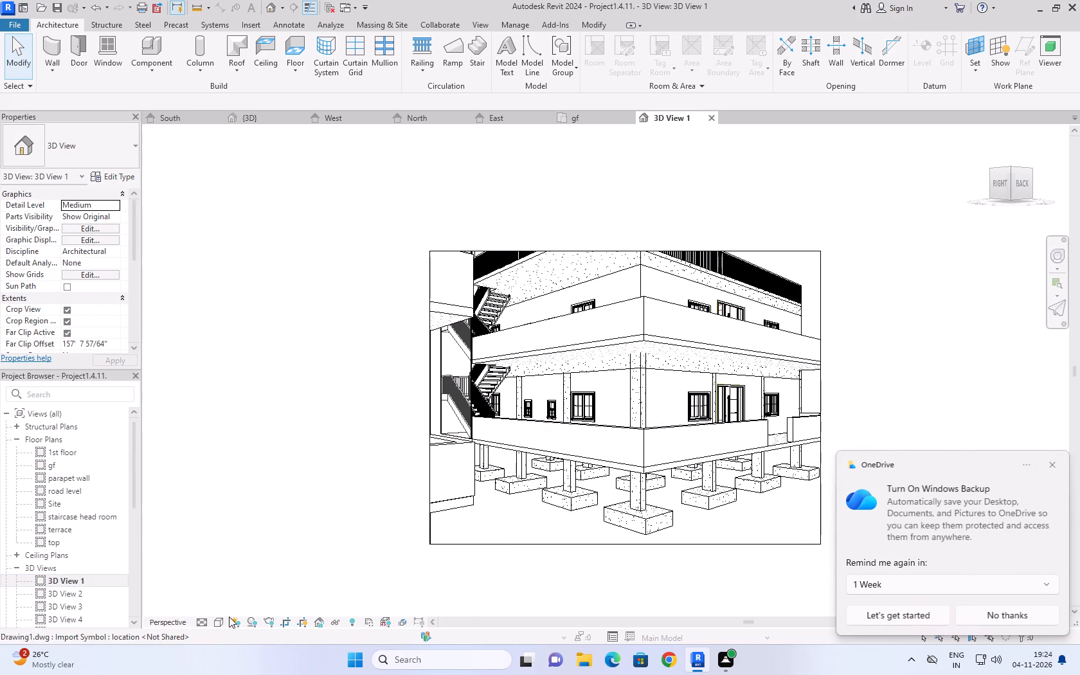
click(222, 619)
click(228, 611)
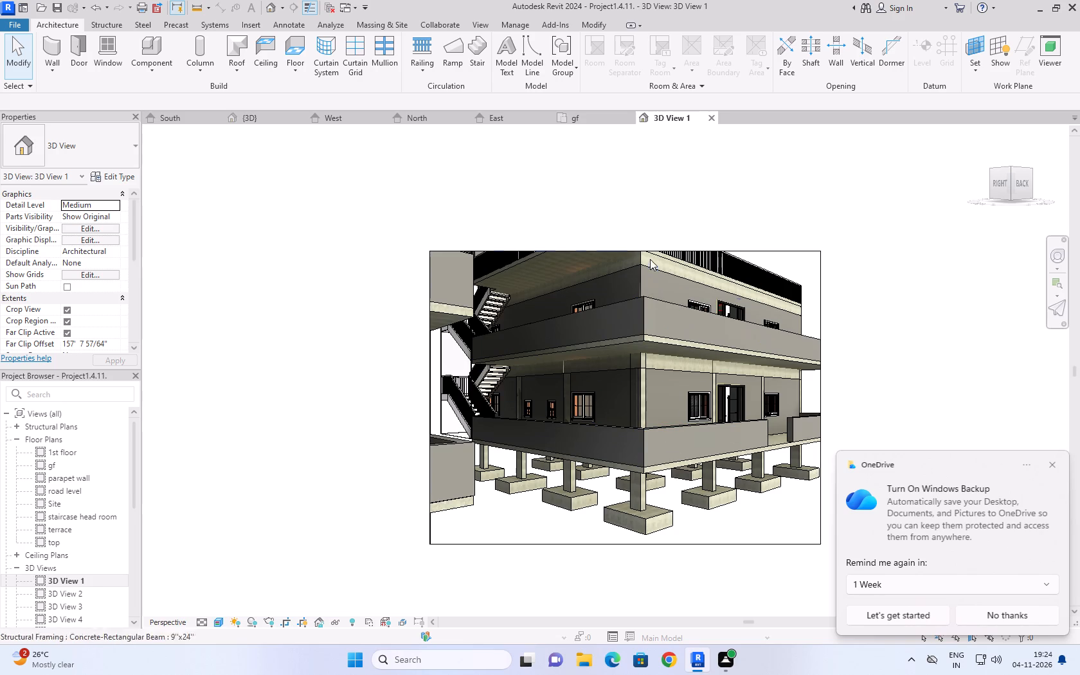
Enlarge the crop region of 3D View 1 upward and to both sides to take in more of the two buildings.
click(633, 249)
drag(626, 251, 626, 250)
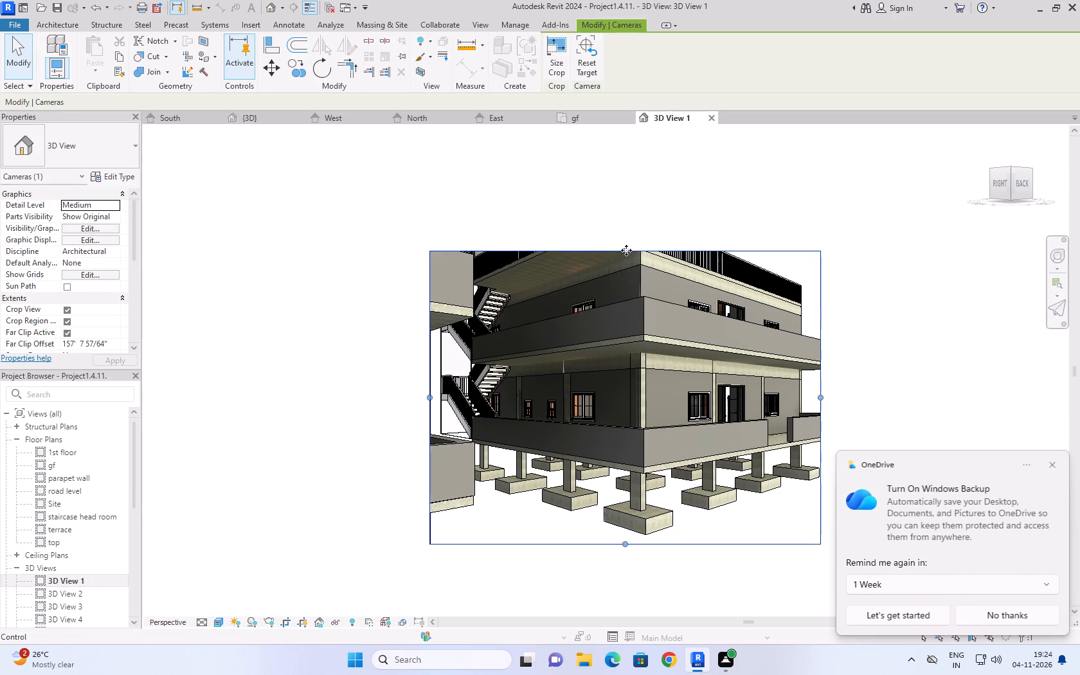
drag(626, 250, 620, 175)
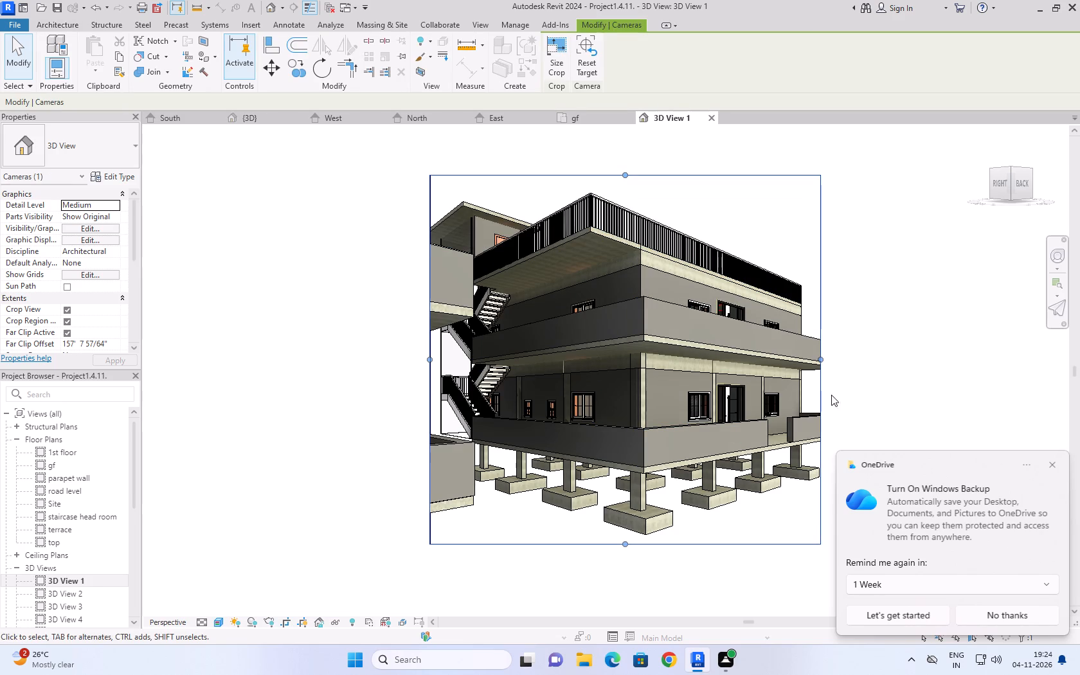
drag(821, 361, 881, 349)
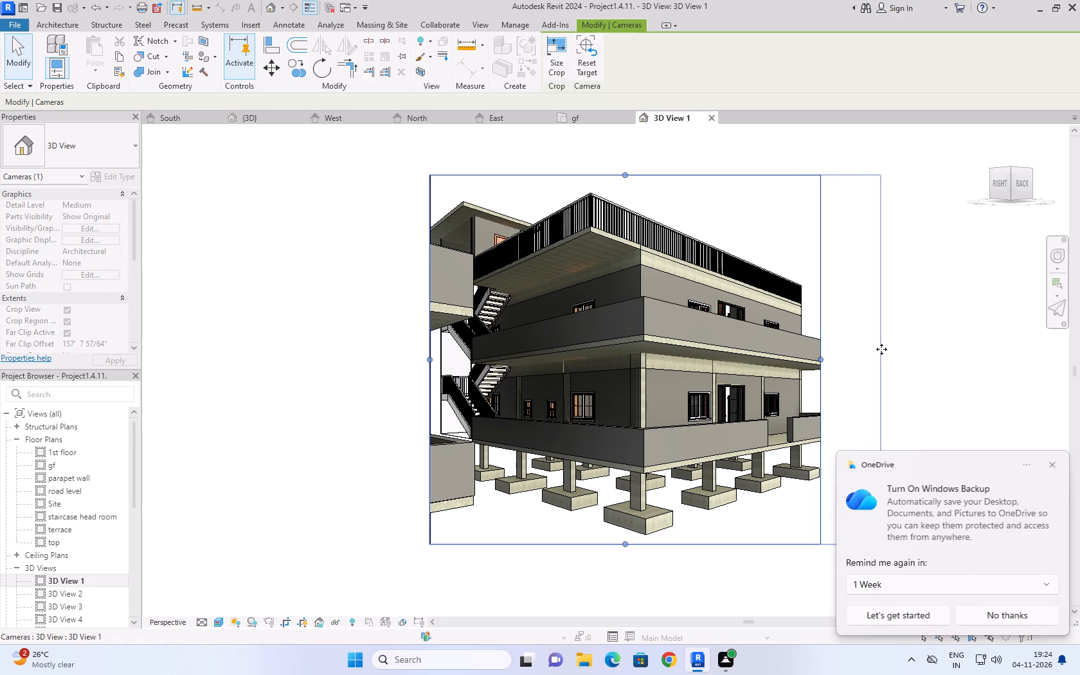
drag(427, 357, 364, 357)
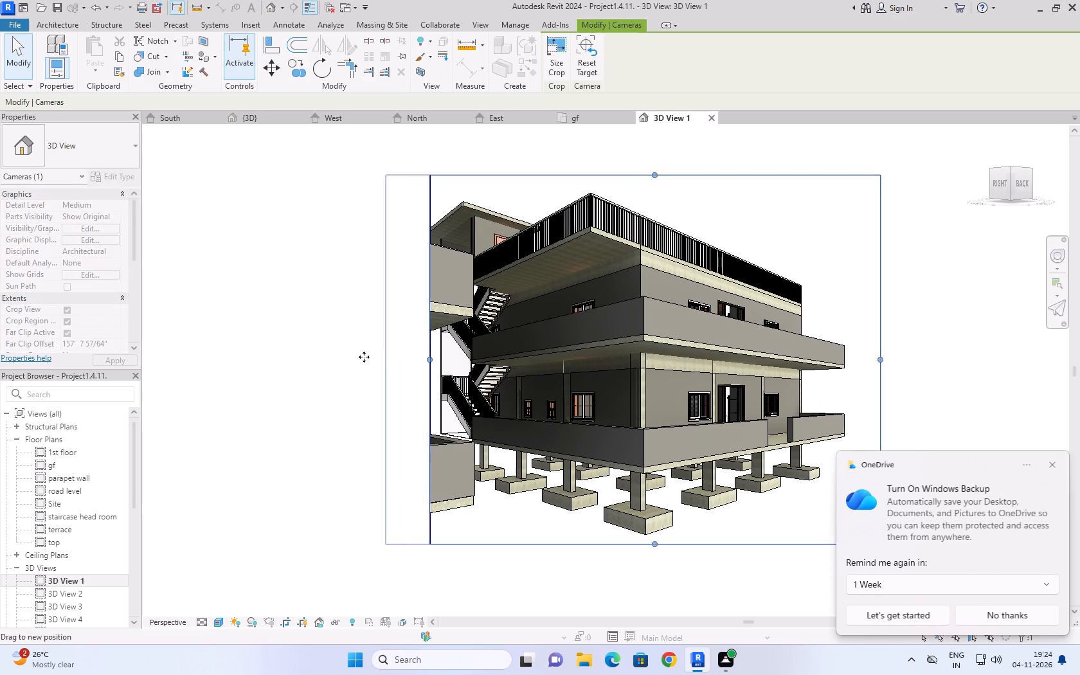
drag(364, 357, 355, 357)
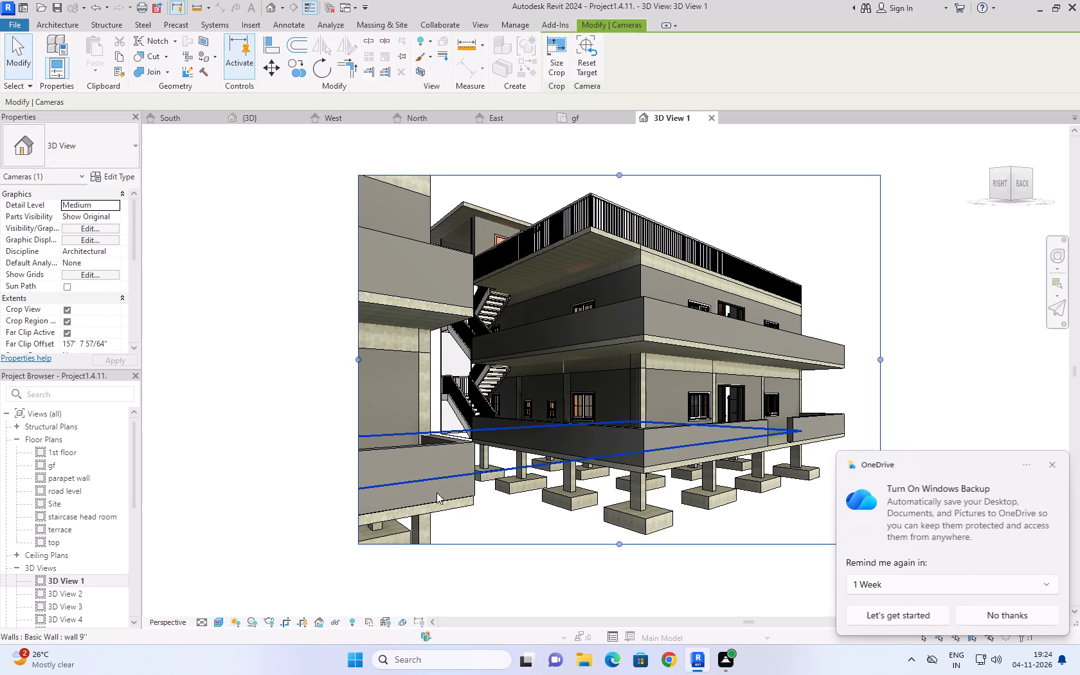
Select all instances of the wall 9" type from the first-floor balcony wall and examine them across both buildings, then clear the selection.
scroll(541, 467, down, 3)
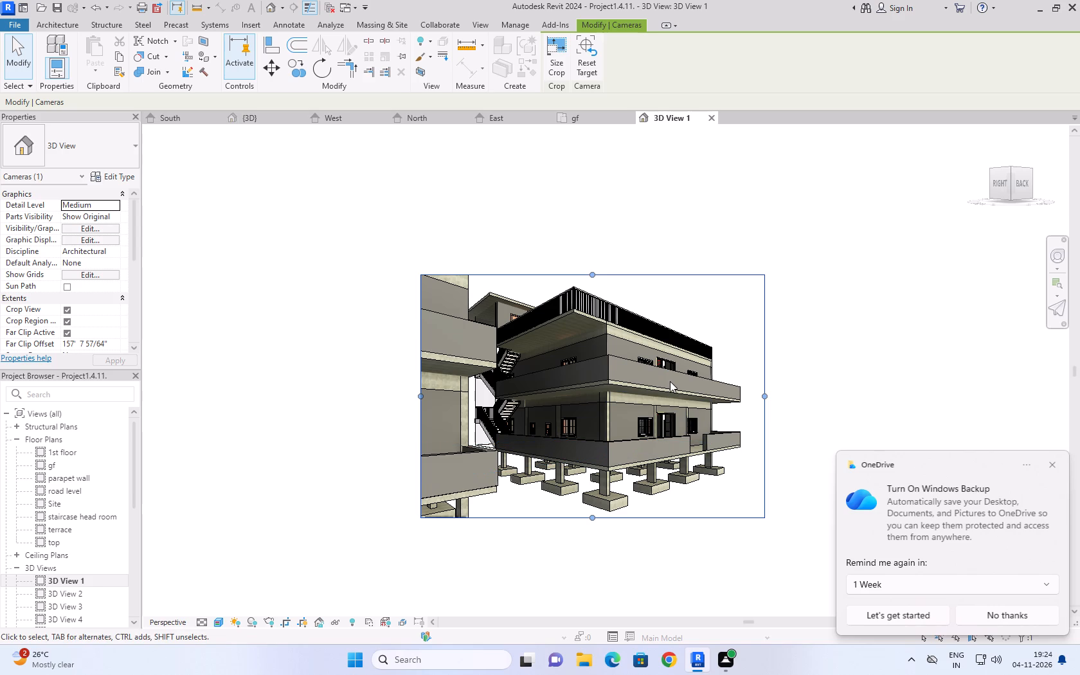
scroll(660, 385, up, 5)
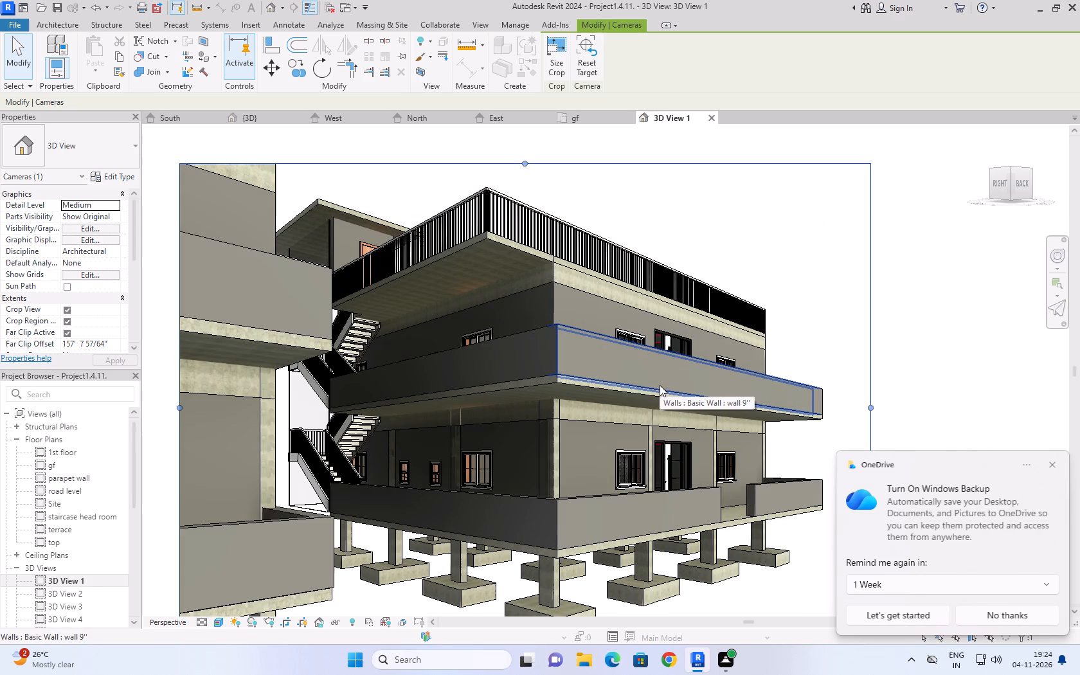
click(660, 385)
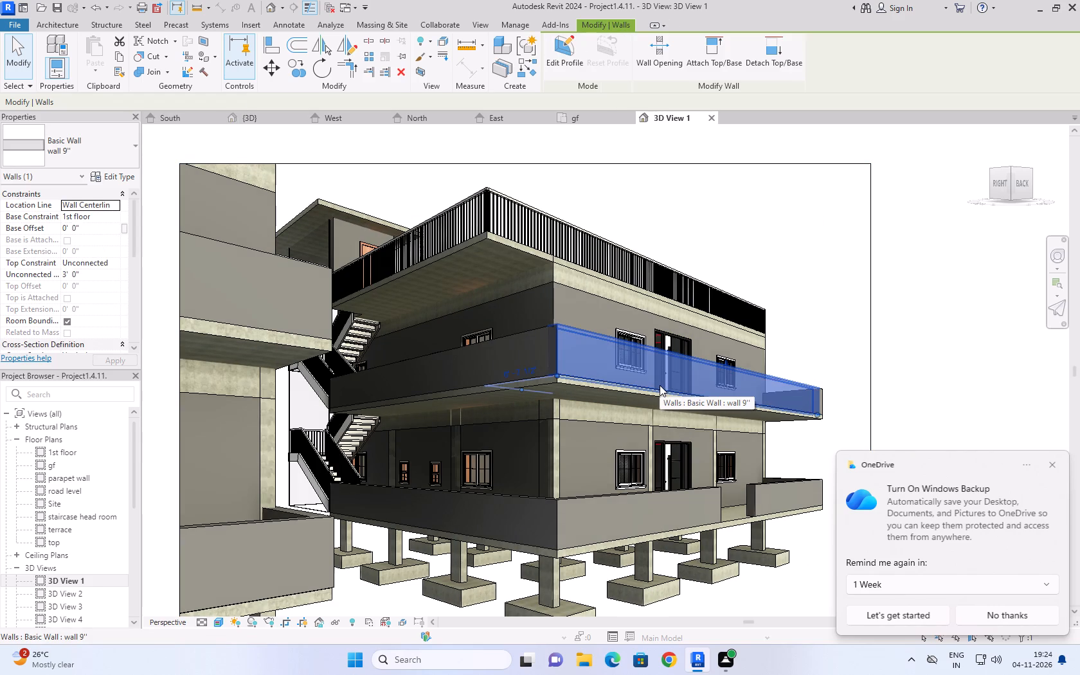
click(938, 276)
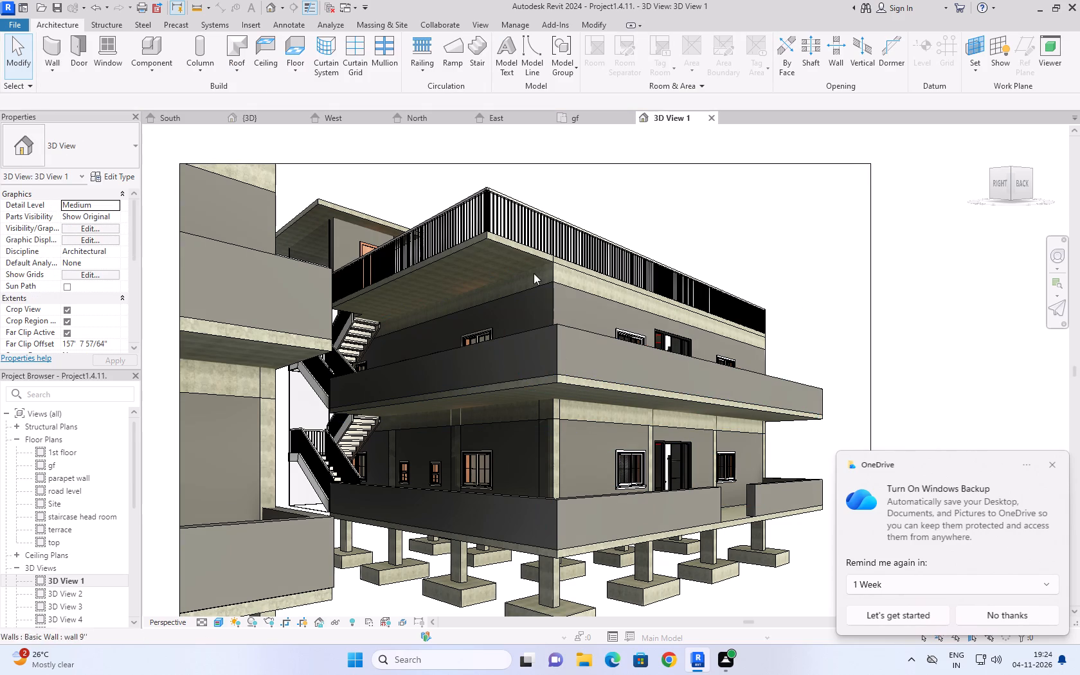
click(594, 378)
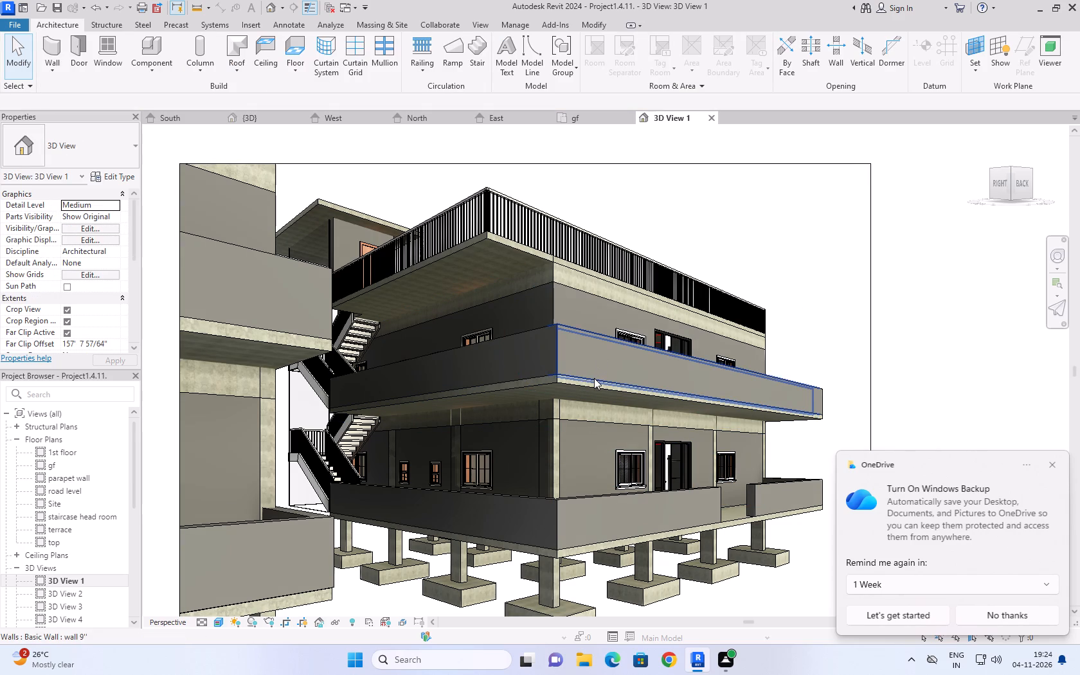
text(sa)
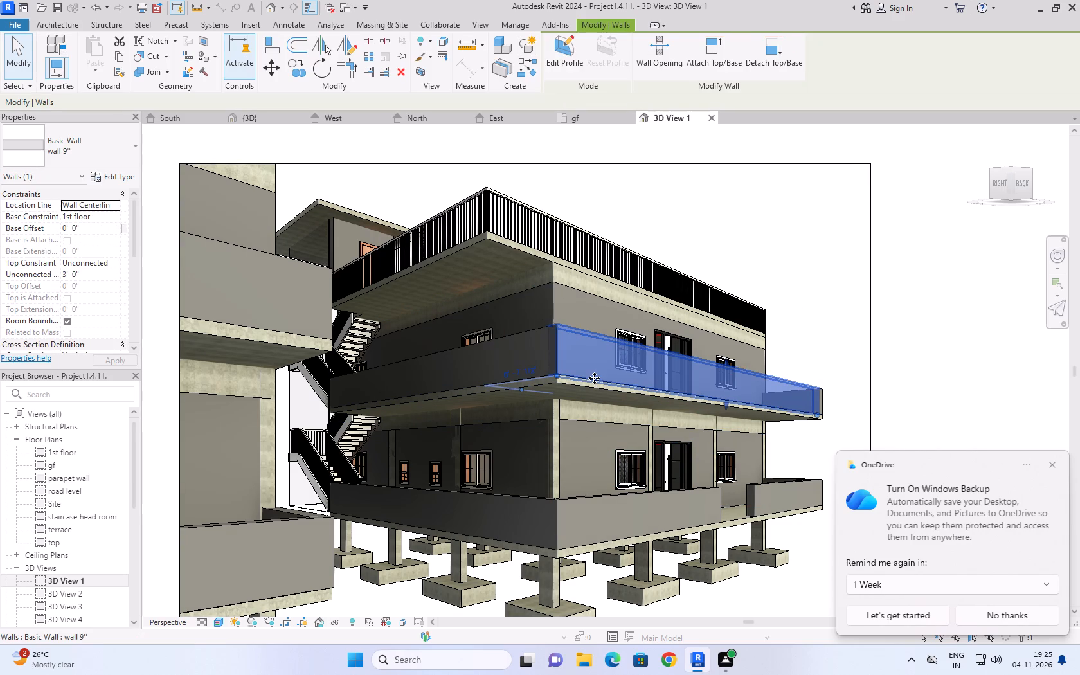
scroll(583, 443, down, 4)
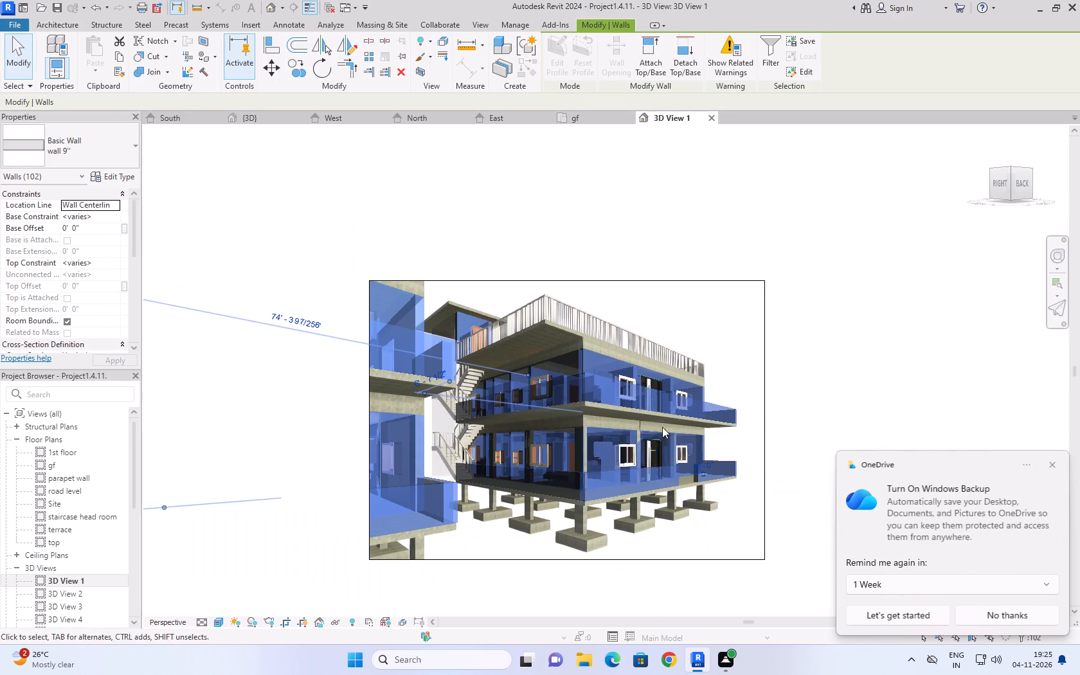
scroll(478, 460, up, 5)
scroll(646, 436, up, 3)
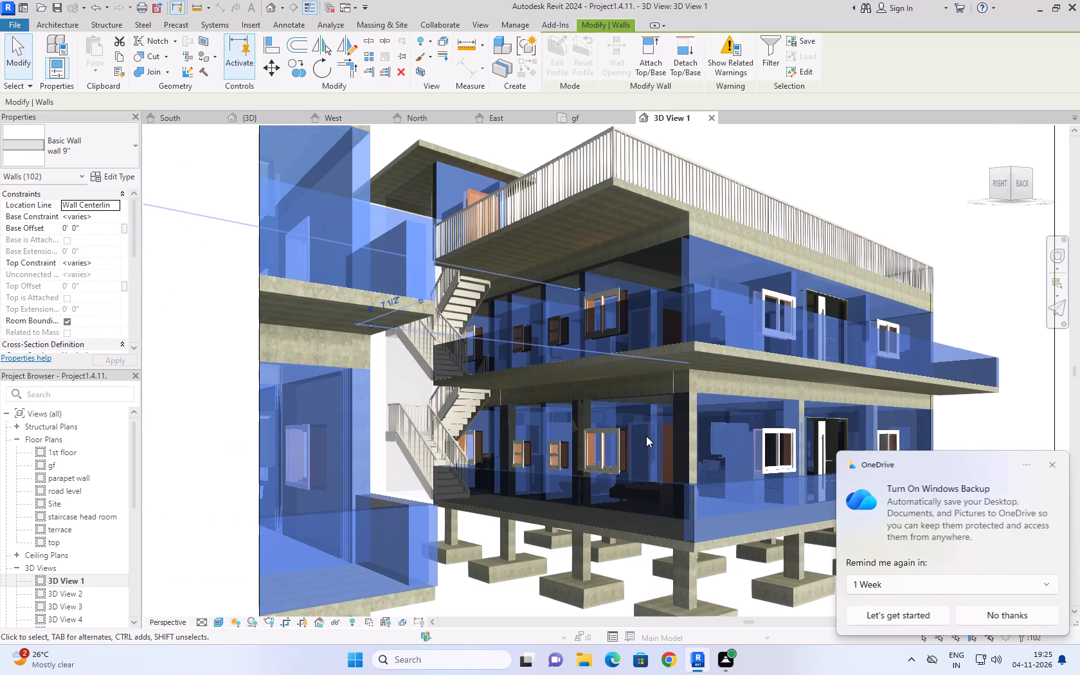
scroll(646, 436, up, 1)
scroll(575, 209, down, 4)
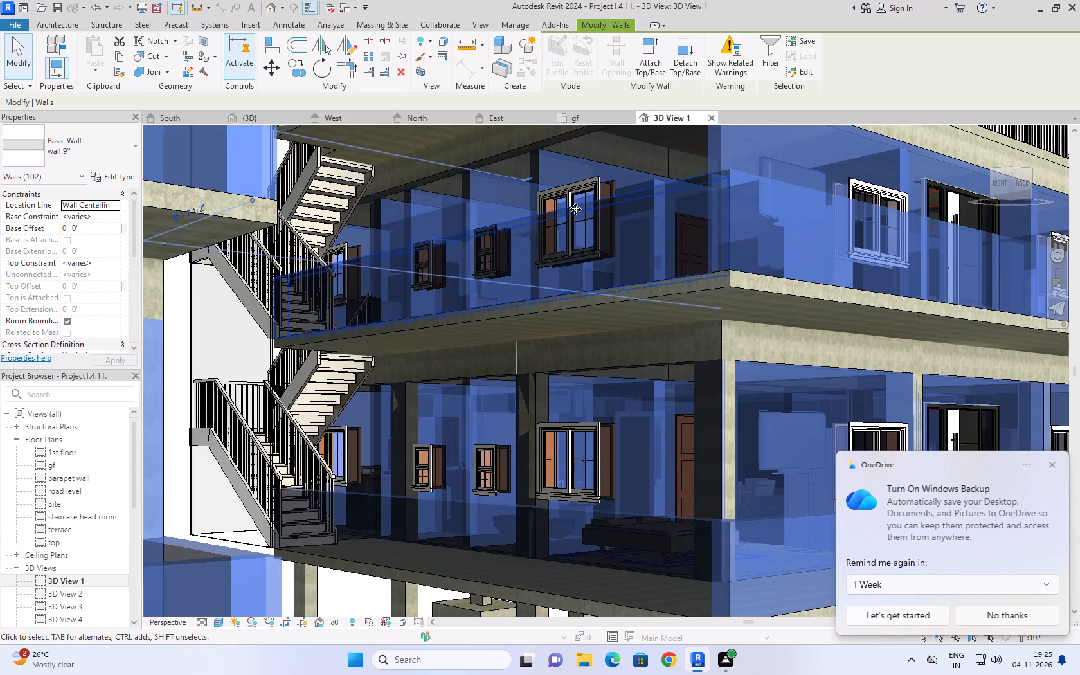
scroll(575, 209, down, 5)
click(917, 310)
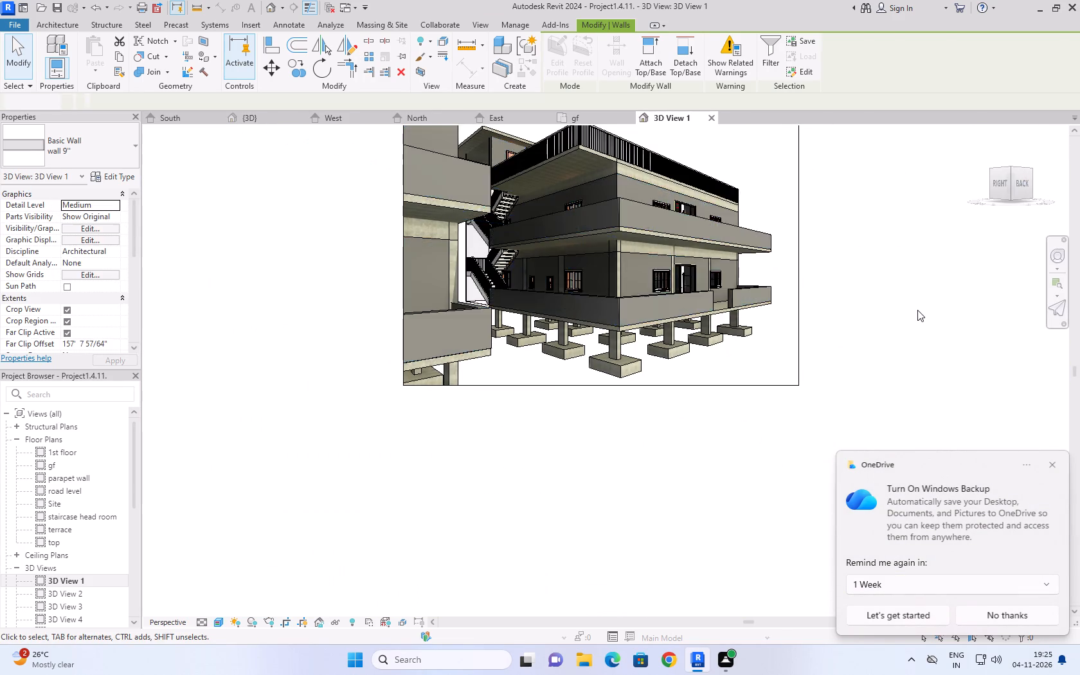
Dismiss the OneDrive backup notification covering the camera view.
scroll(917, 310, down, 6)
scroll(842, 166, up, 5)
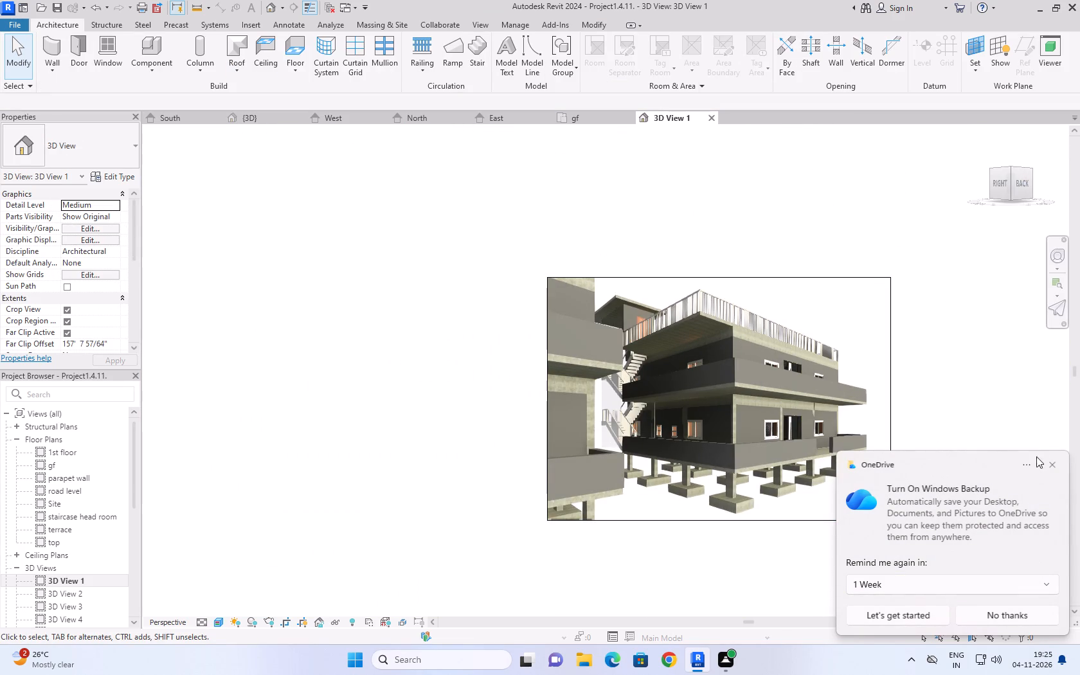
click(1047, 462)
scroll(633, 309, up, 3)
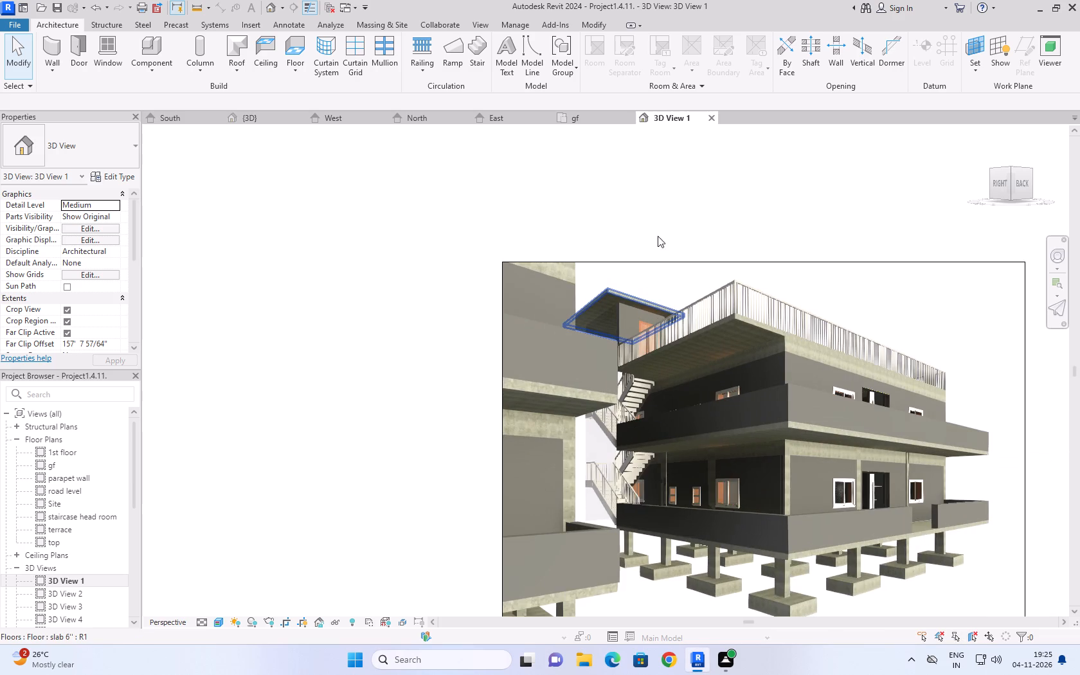
Return to the gf floor plan.
click(602, 118)
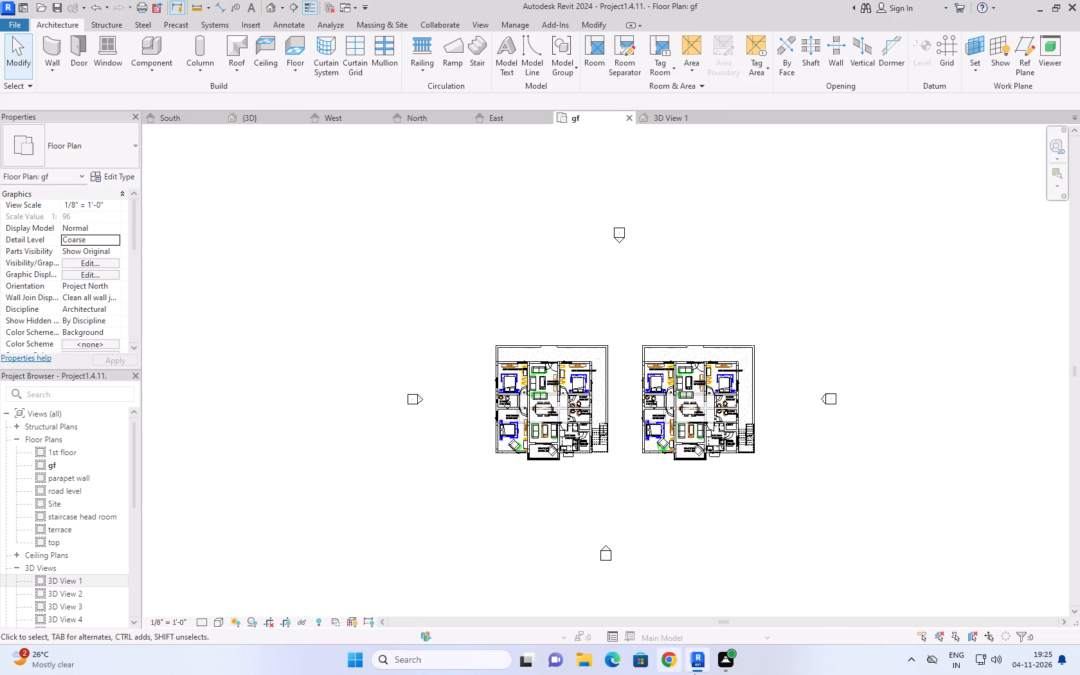
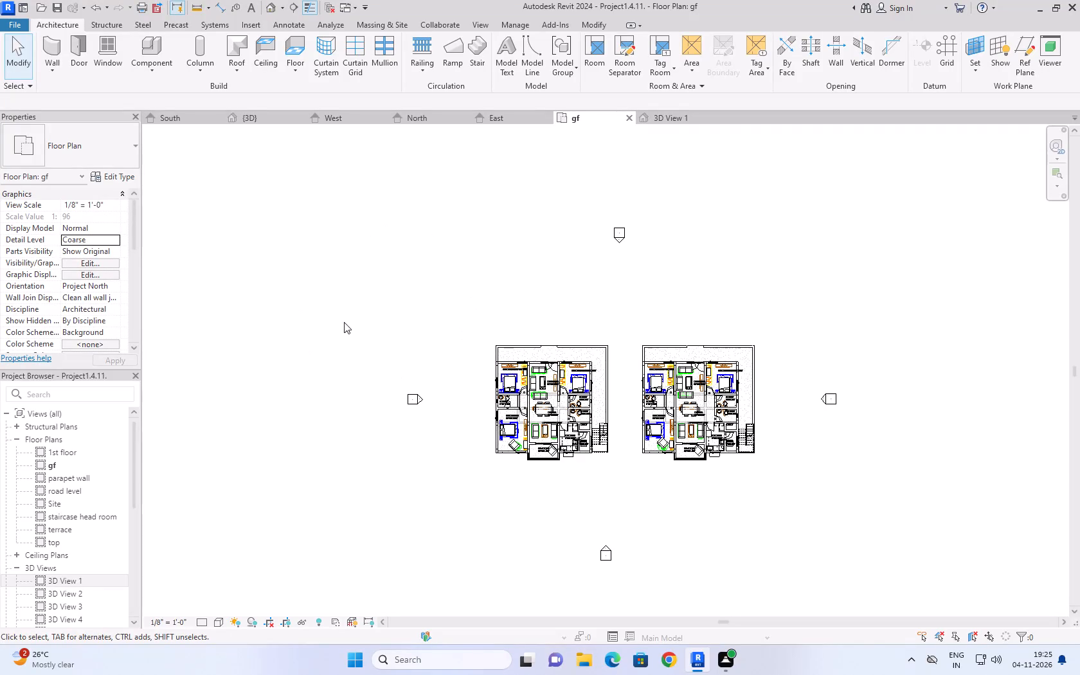
View the South elevation of the two buildings.
click(165, 121)
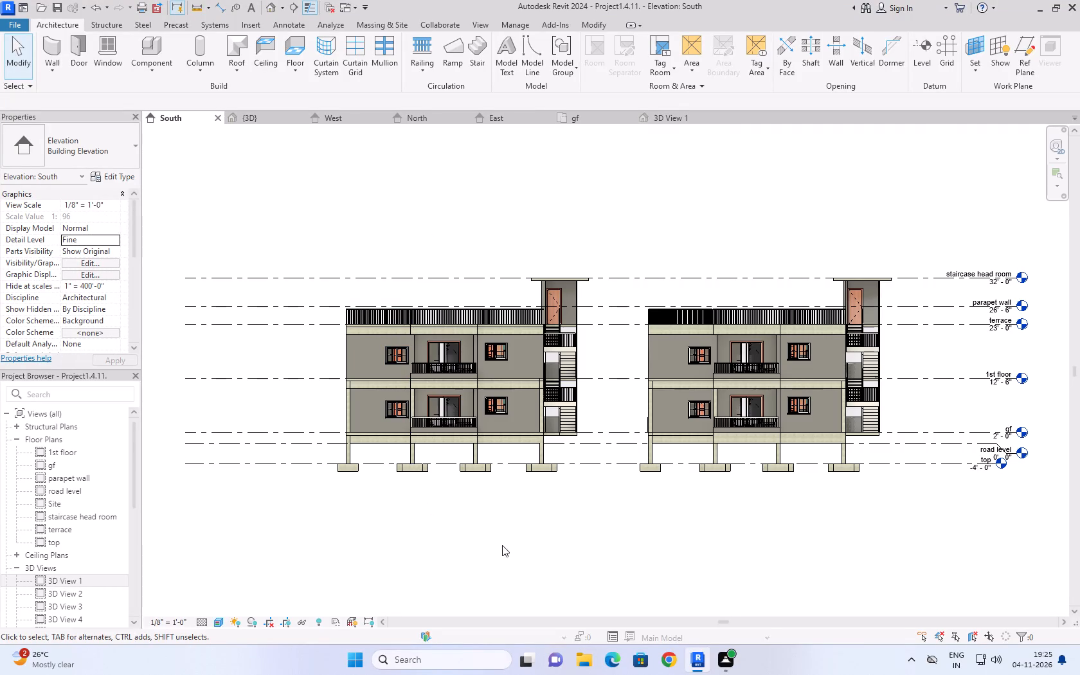
Open the Site floor plan and examine the west elevation marker, clearing the selection when done.
double_click(95, 505)
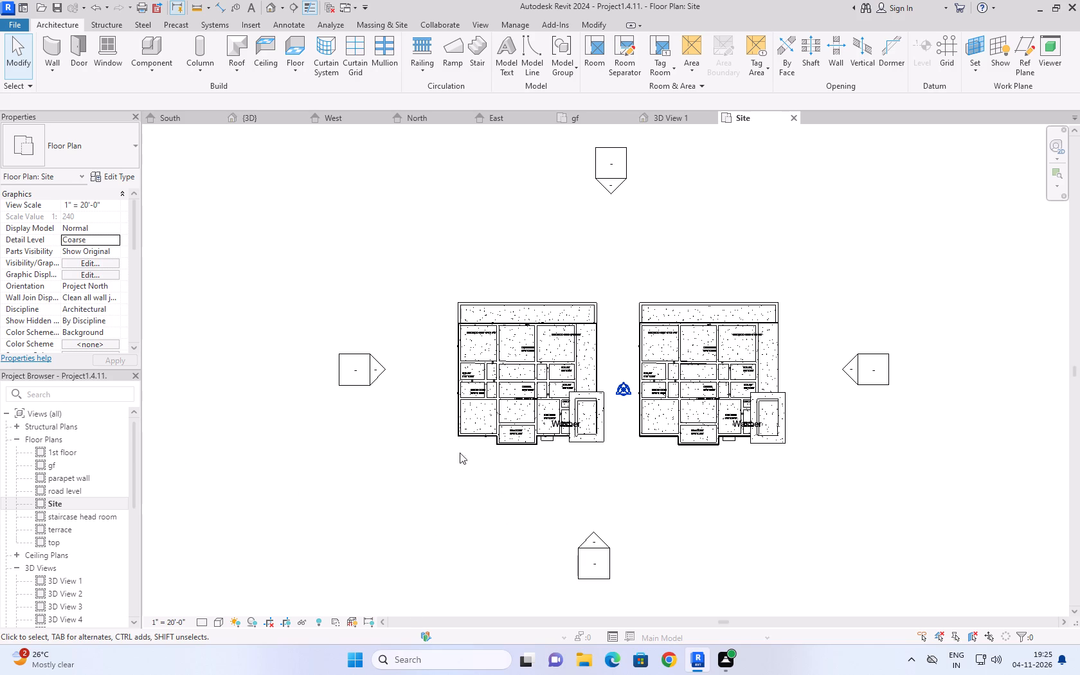
double_click(355, 370)
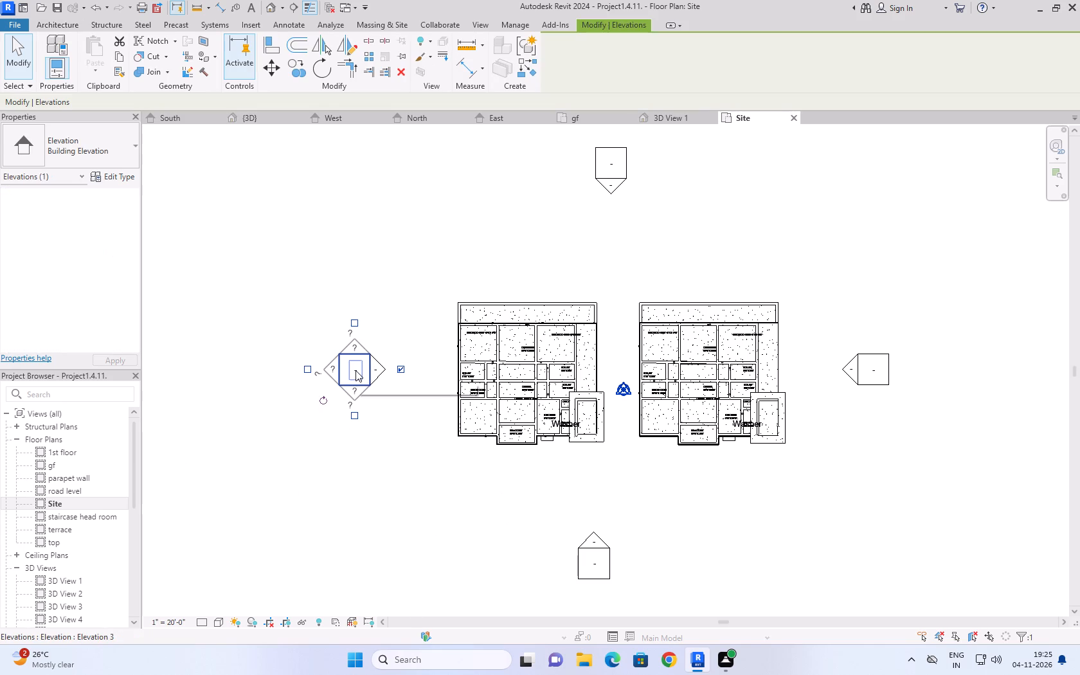
click(915, 430)
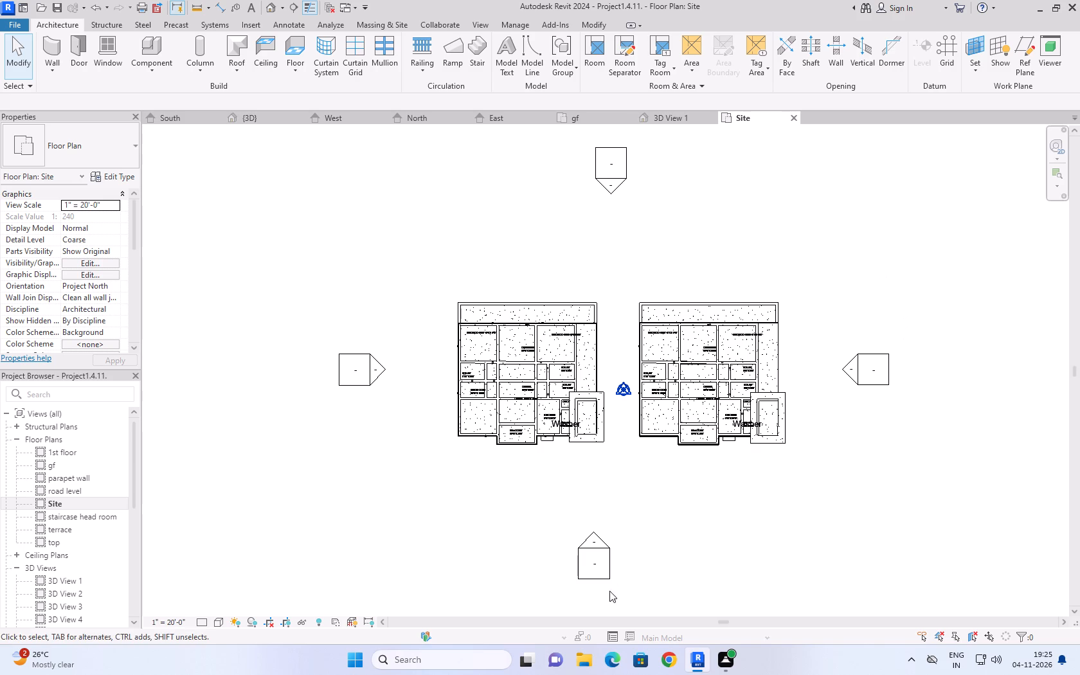
click(442, 260)
Collapse the 3D Views and Elevations (Building Elevation) groups in the project's view tree.
scroll(85, 595, down, 2)
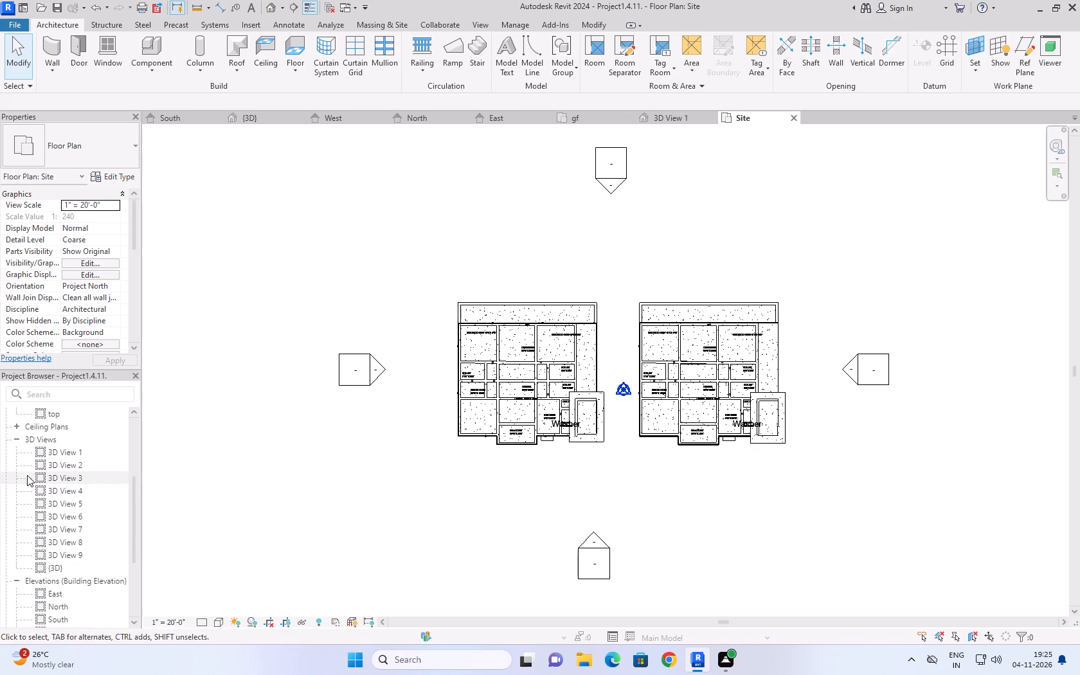
click(18, 438)
click(15, 464)
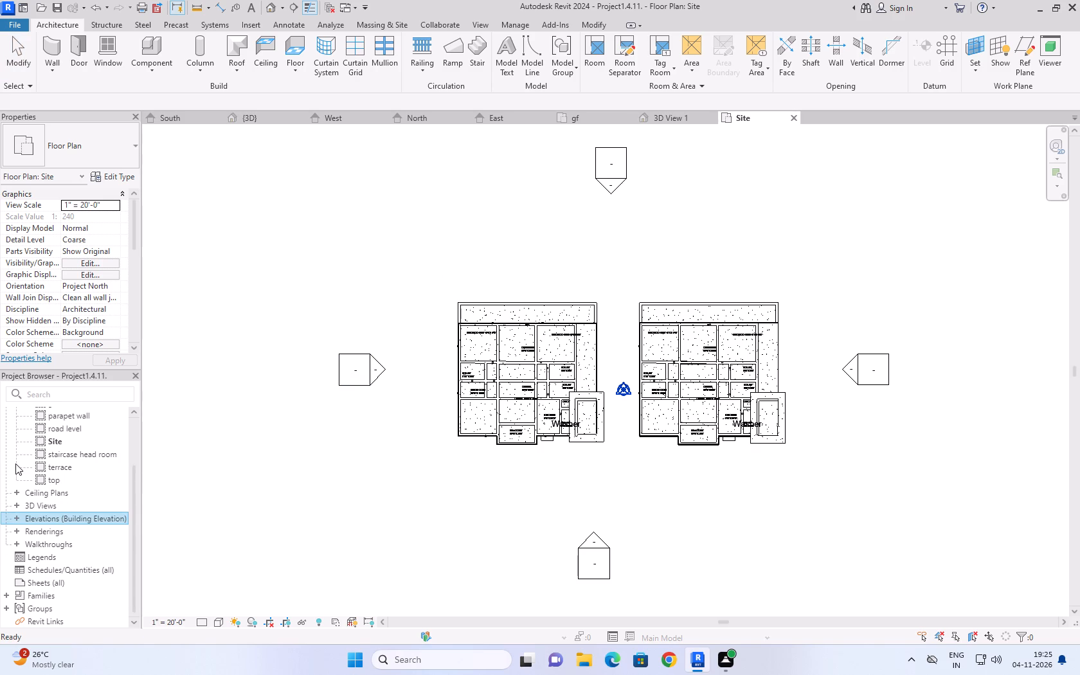
scroll(16, 489, down, 3)
scroll(21, 416, down, 4)
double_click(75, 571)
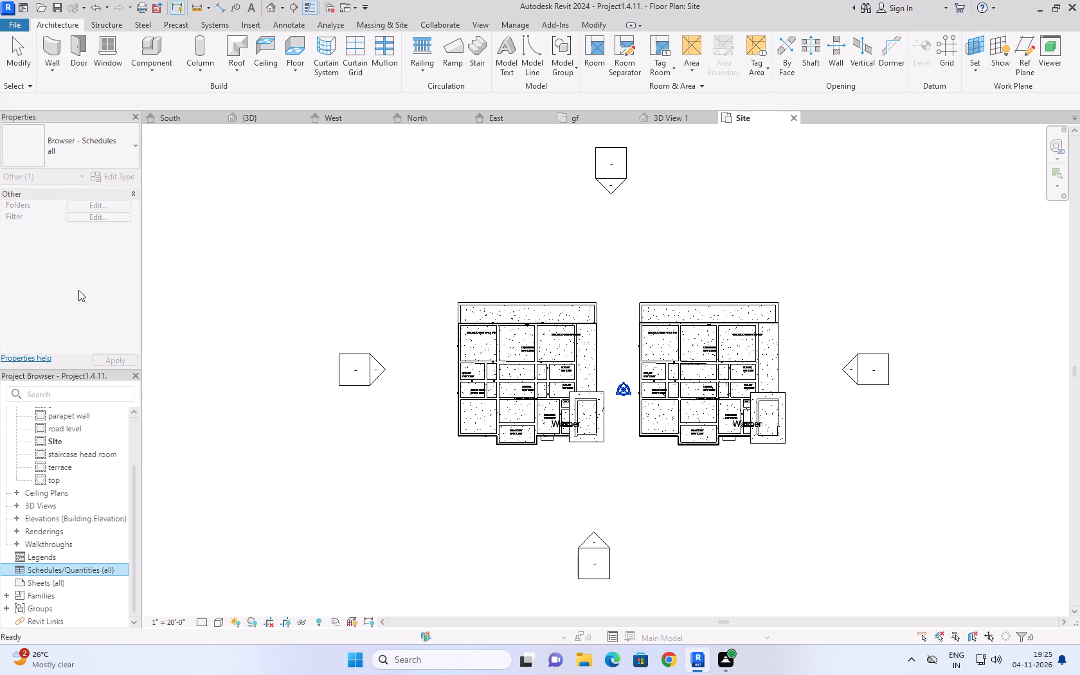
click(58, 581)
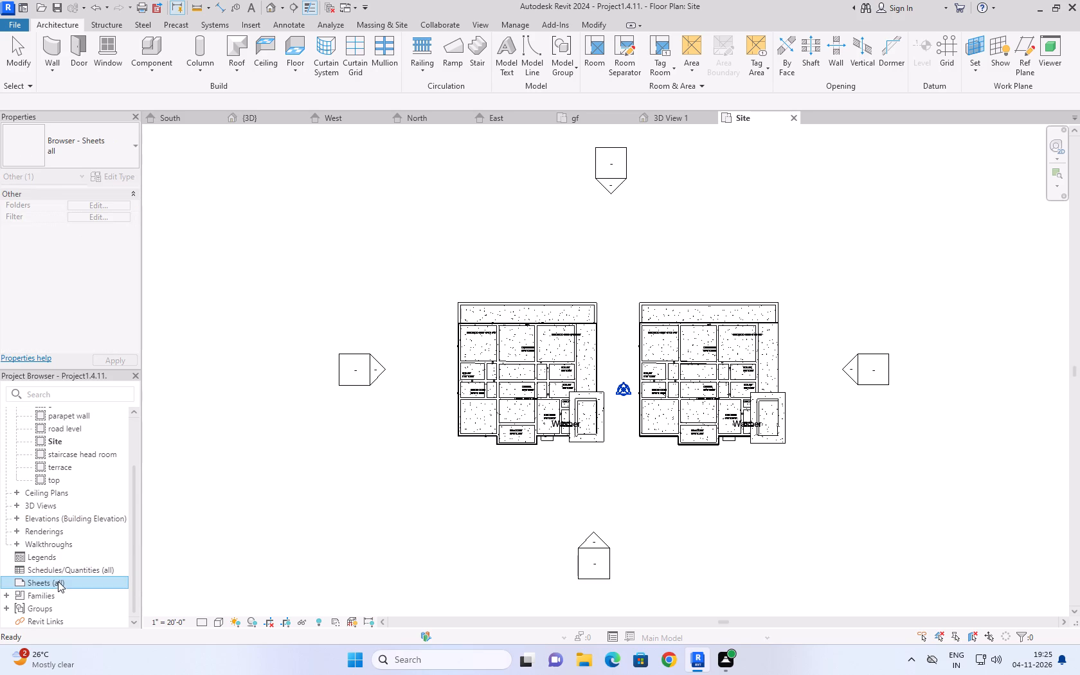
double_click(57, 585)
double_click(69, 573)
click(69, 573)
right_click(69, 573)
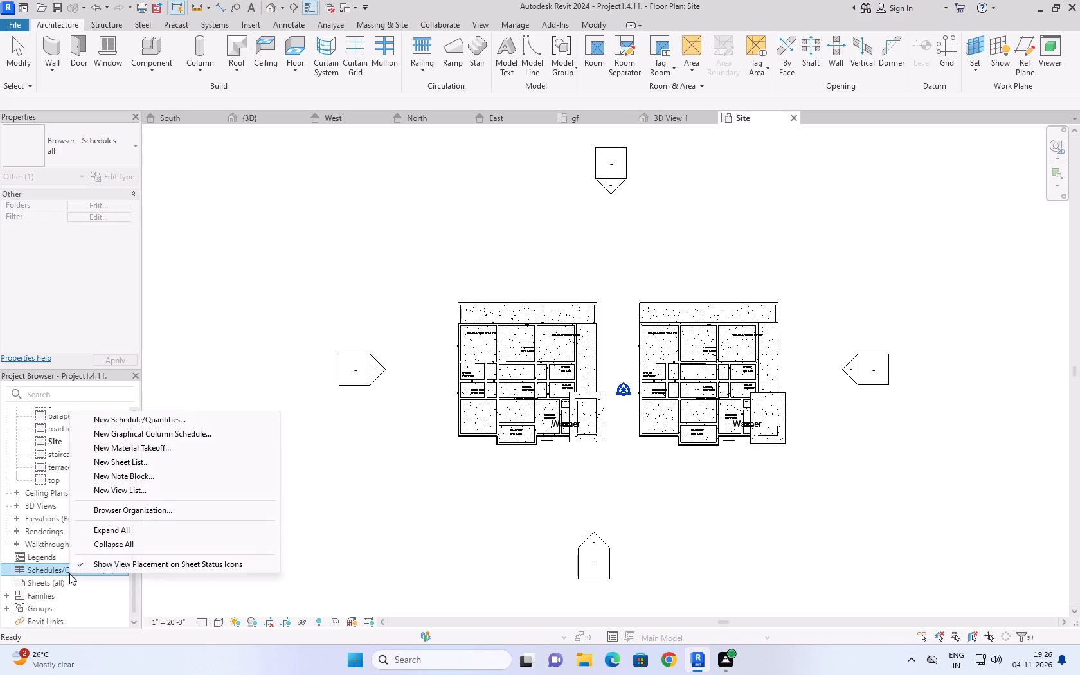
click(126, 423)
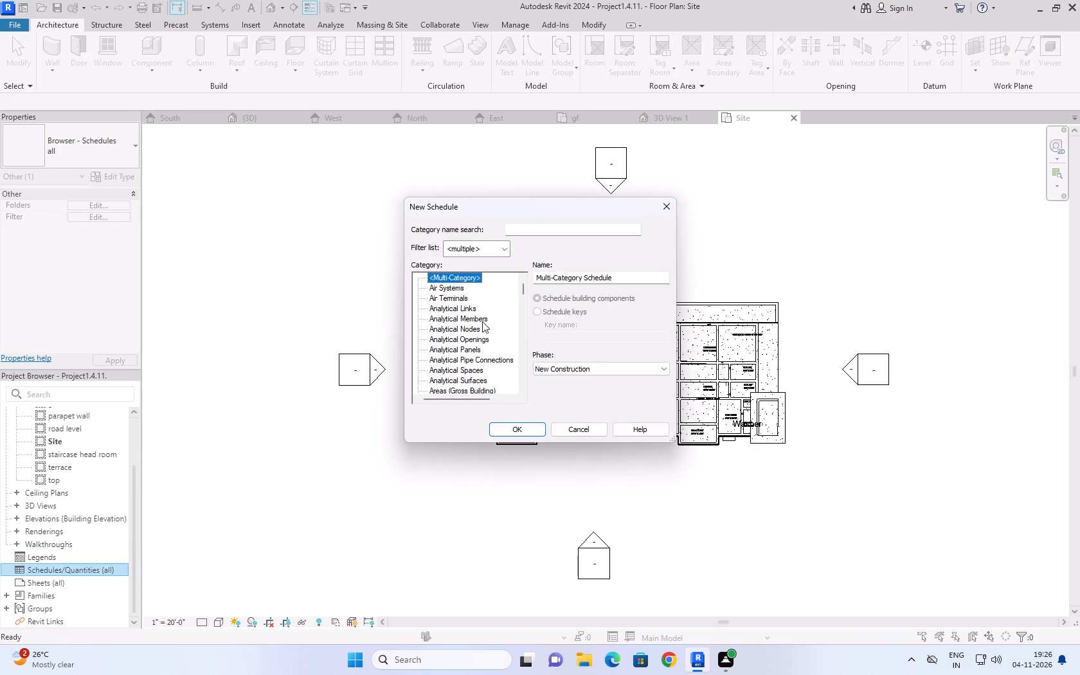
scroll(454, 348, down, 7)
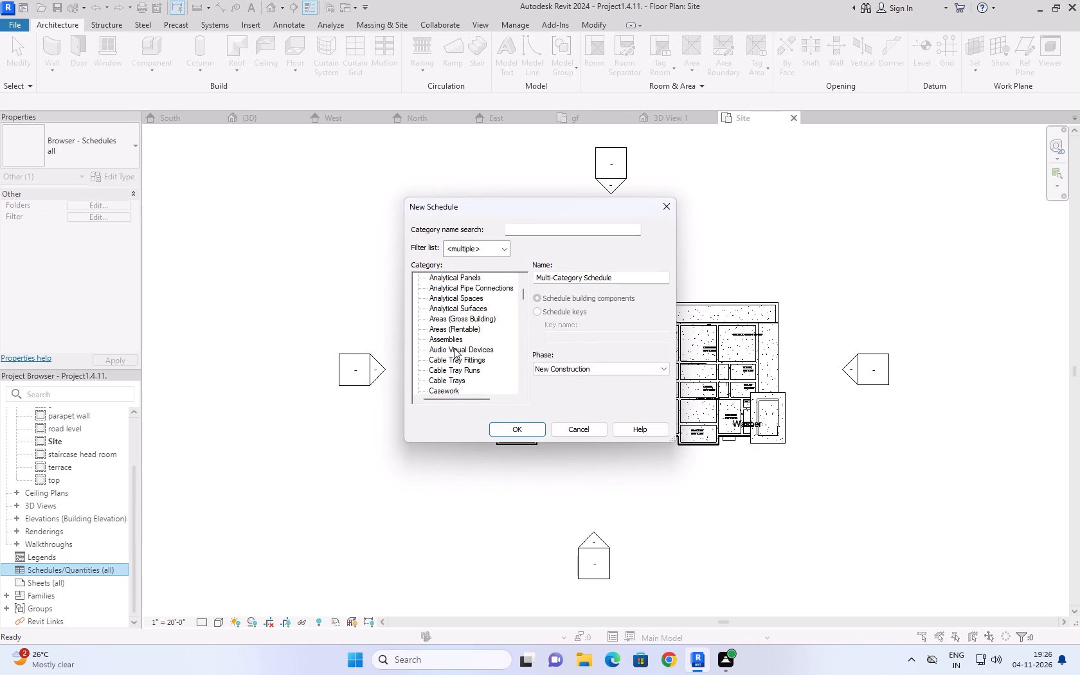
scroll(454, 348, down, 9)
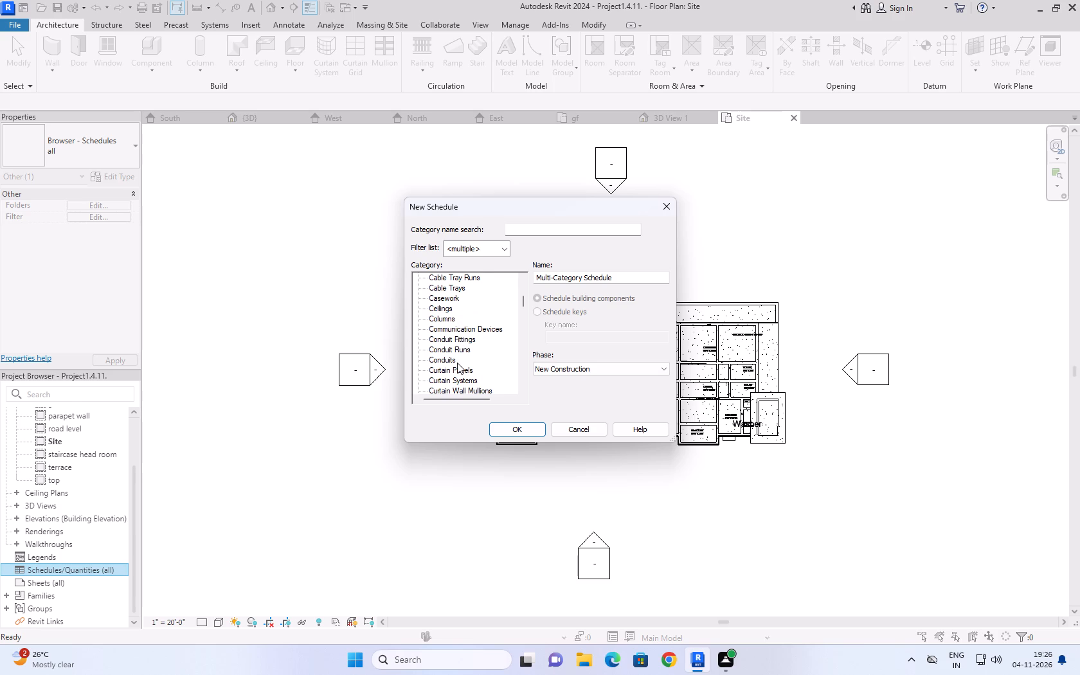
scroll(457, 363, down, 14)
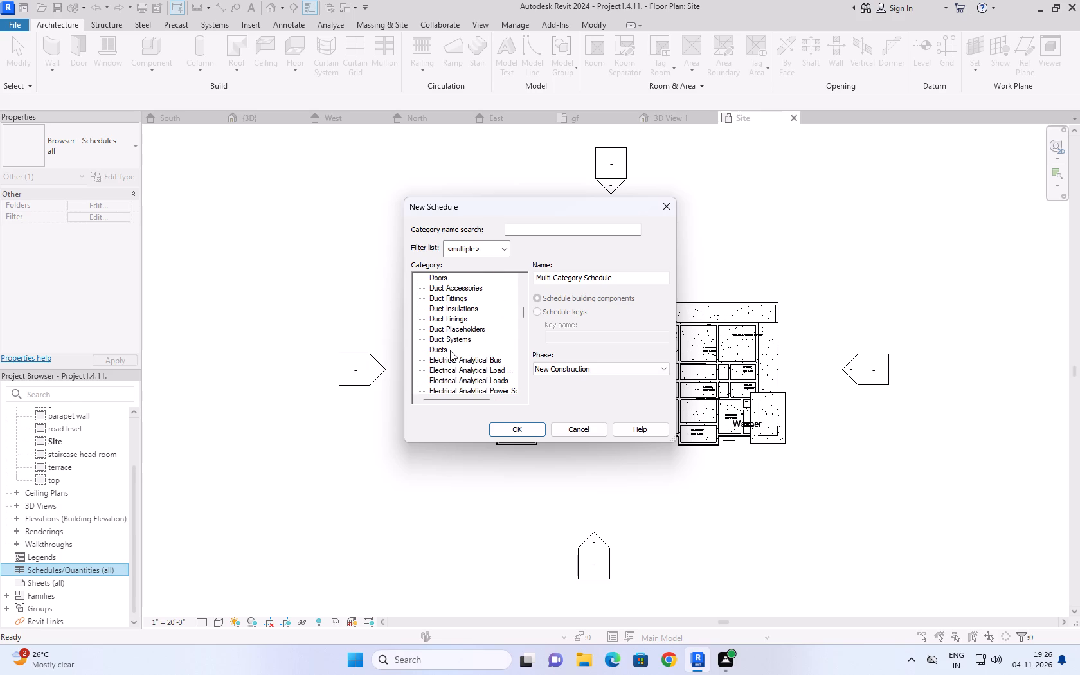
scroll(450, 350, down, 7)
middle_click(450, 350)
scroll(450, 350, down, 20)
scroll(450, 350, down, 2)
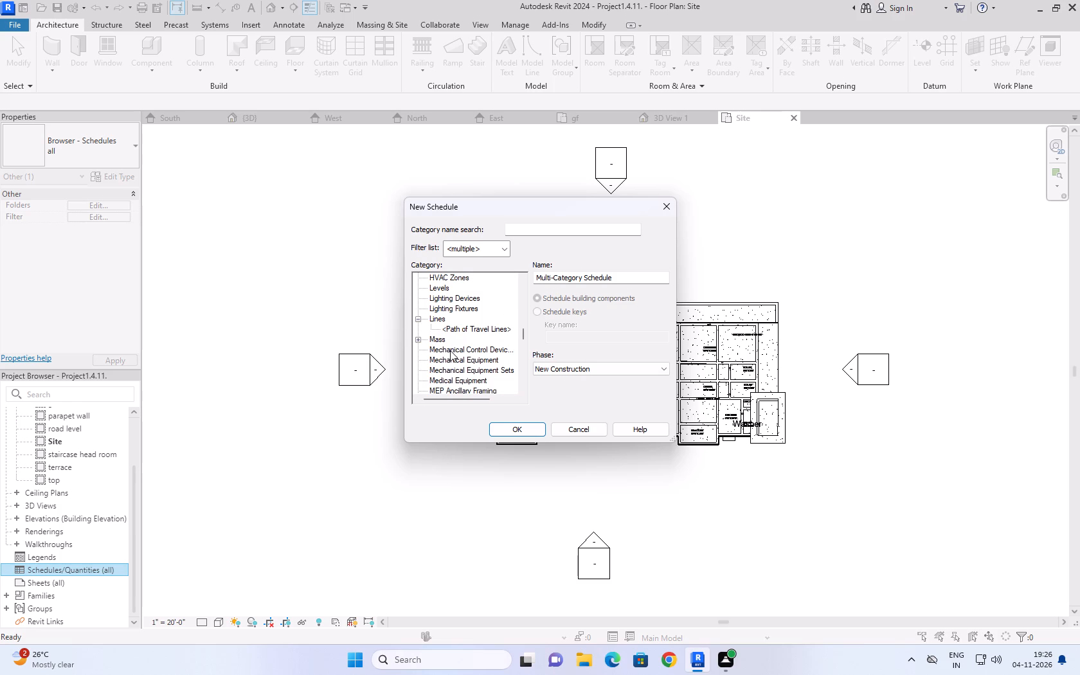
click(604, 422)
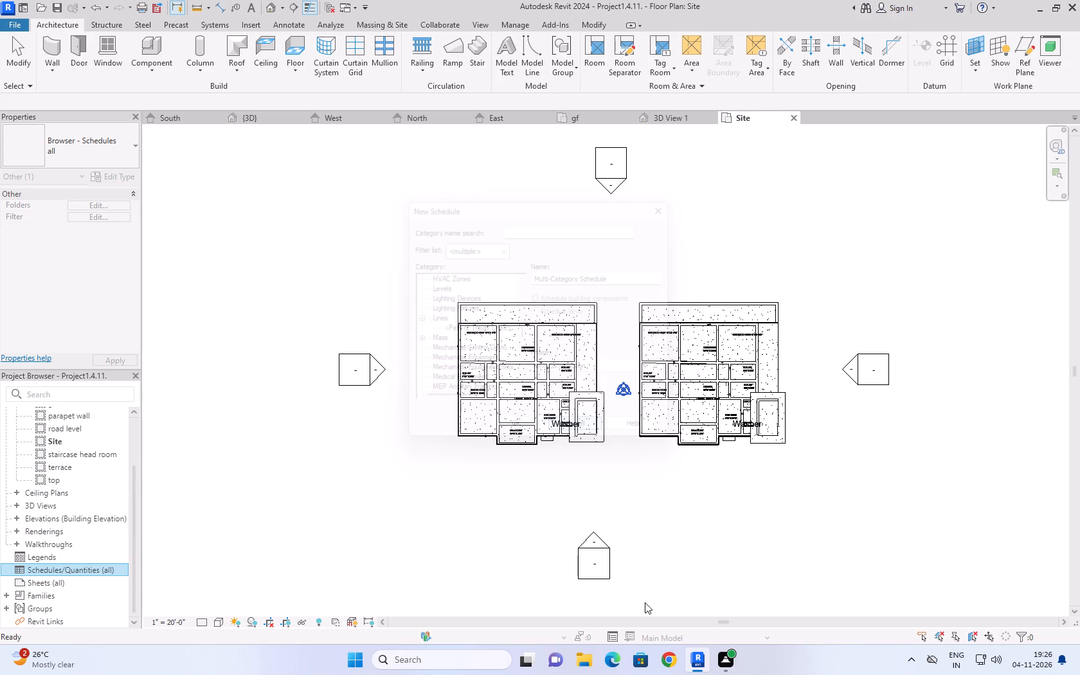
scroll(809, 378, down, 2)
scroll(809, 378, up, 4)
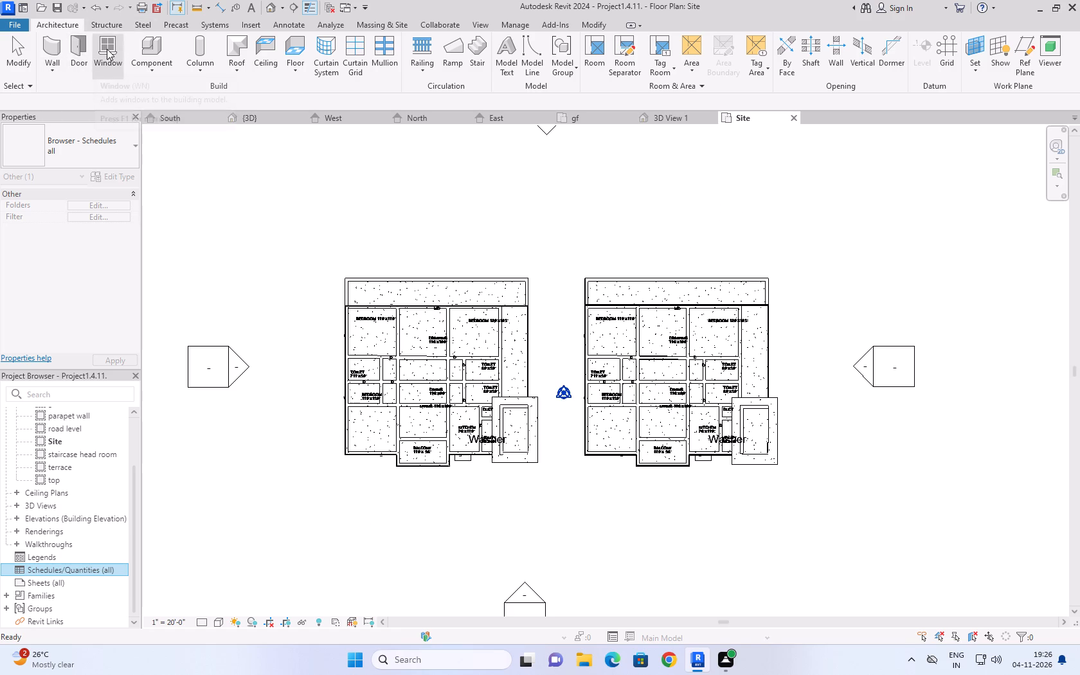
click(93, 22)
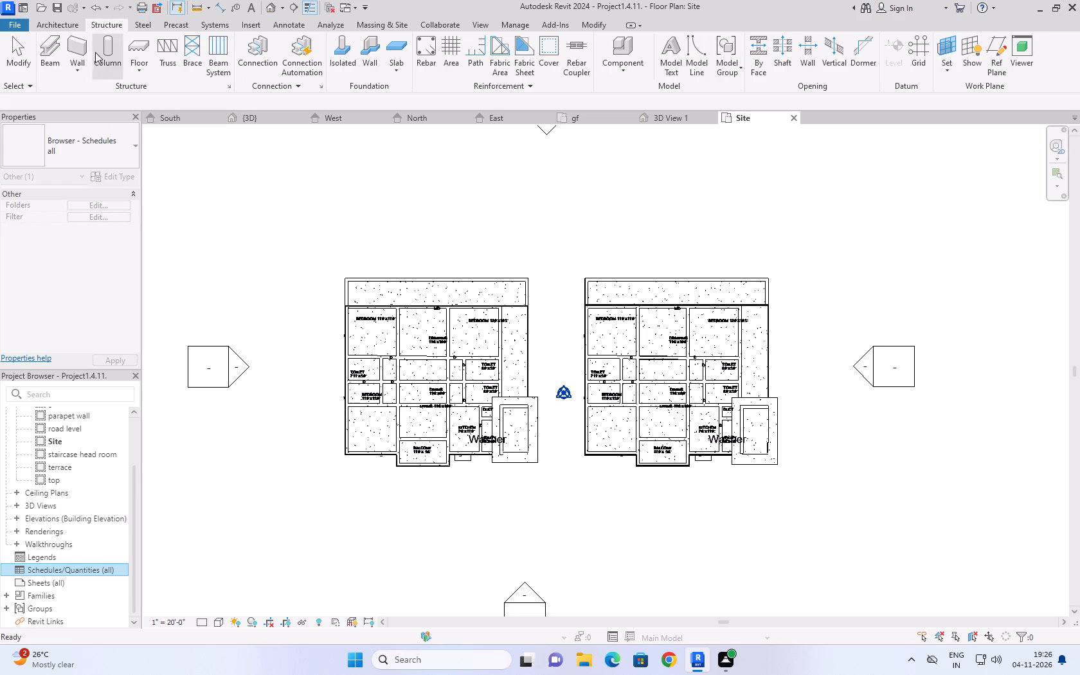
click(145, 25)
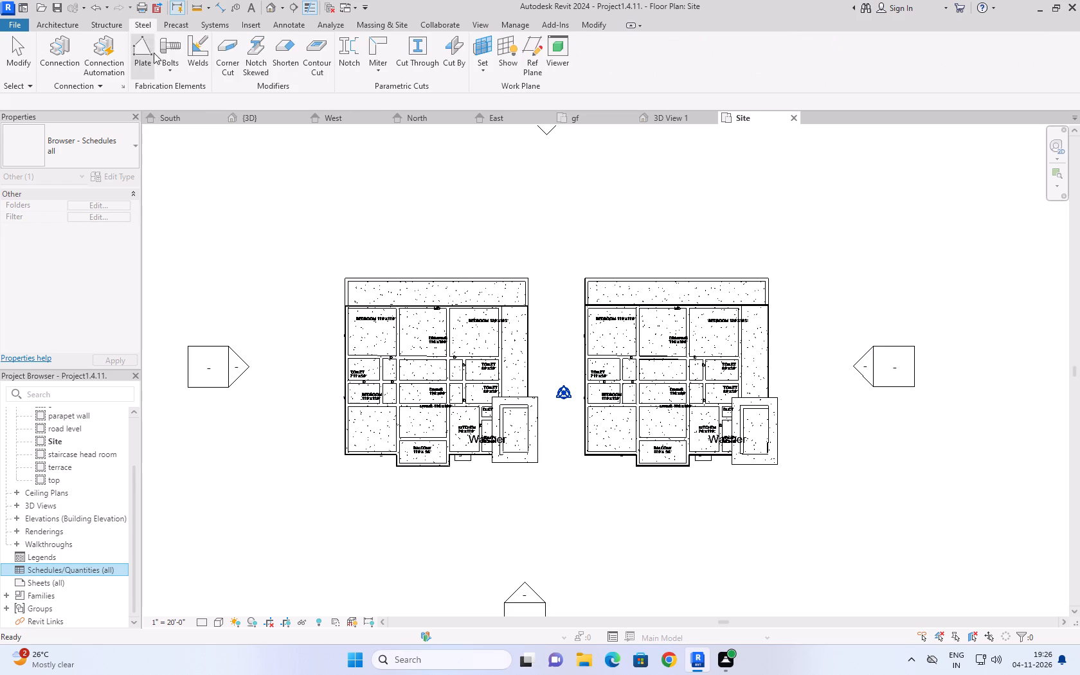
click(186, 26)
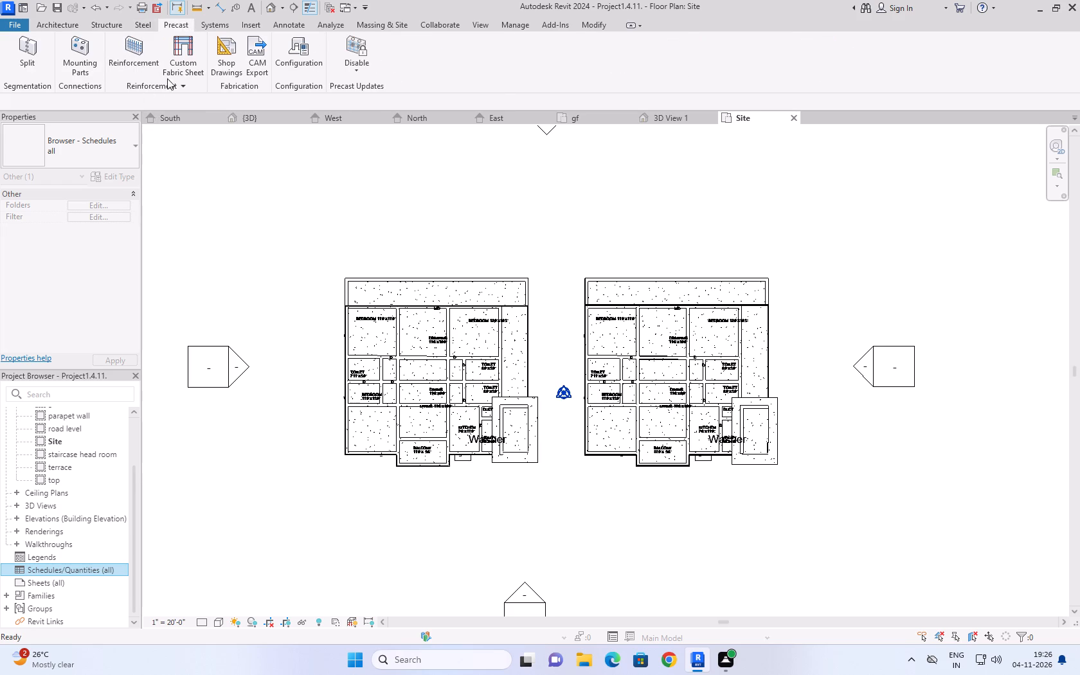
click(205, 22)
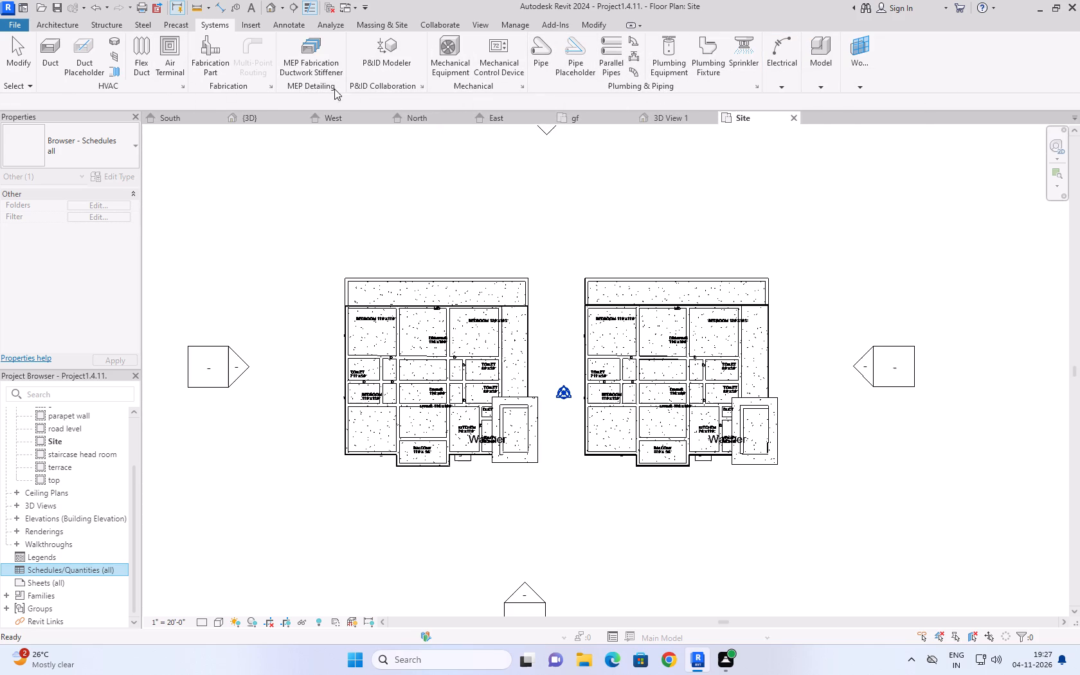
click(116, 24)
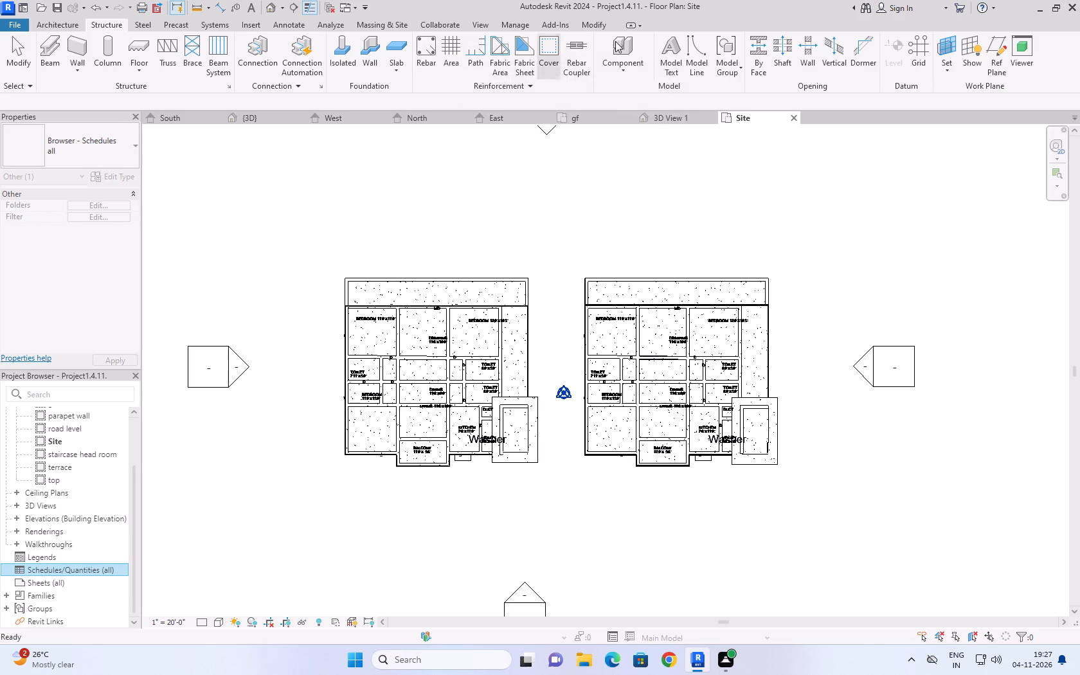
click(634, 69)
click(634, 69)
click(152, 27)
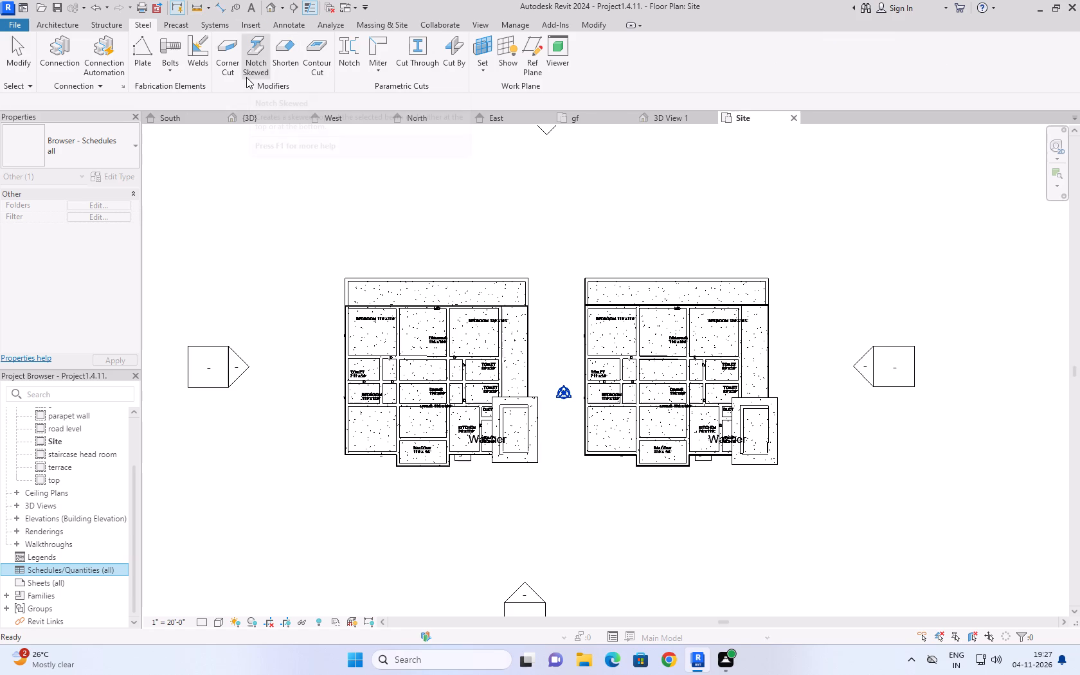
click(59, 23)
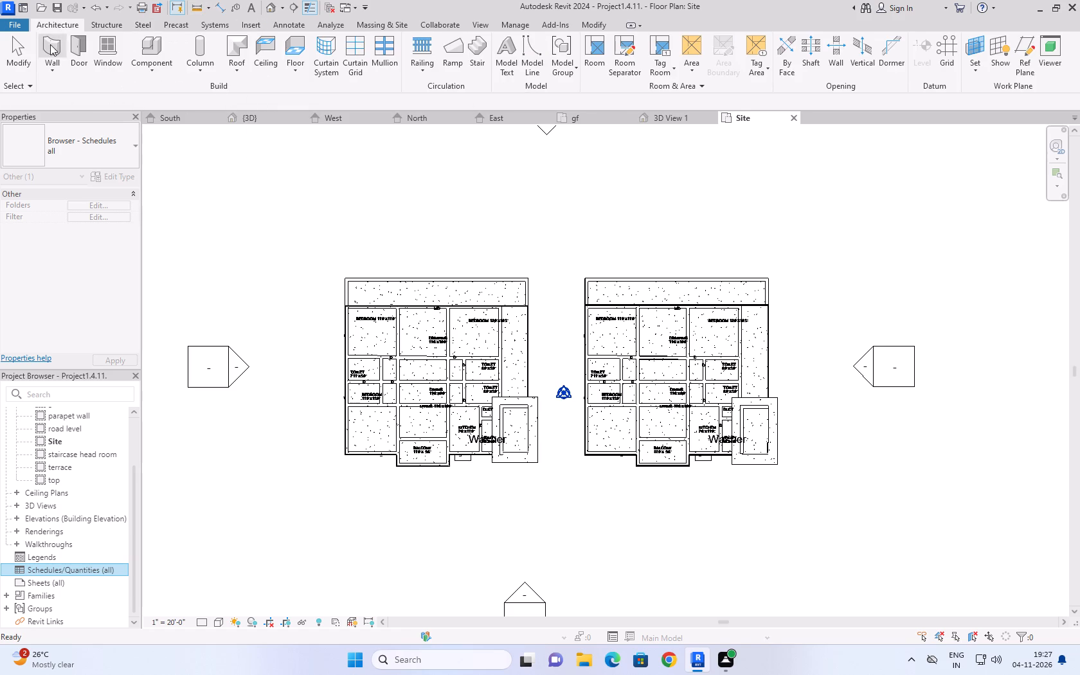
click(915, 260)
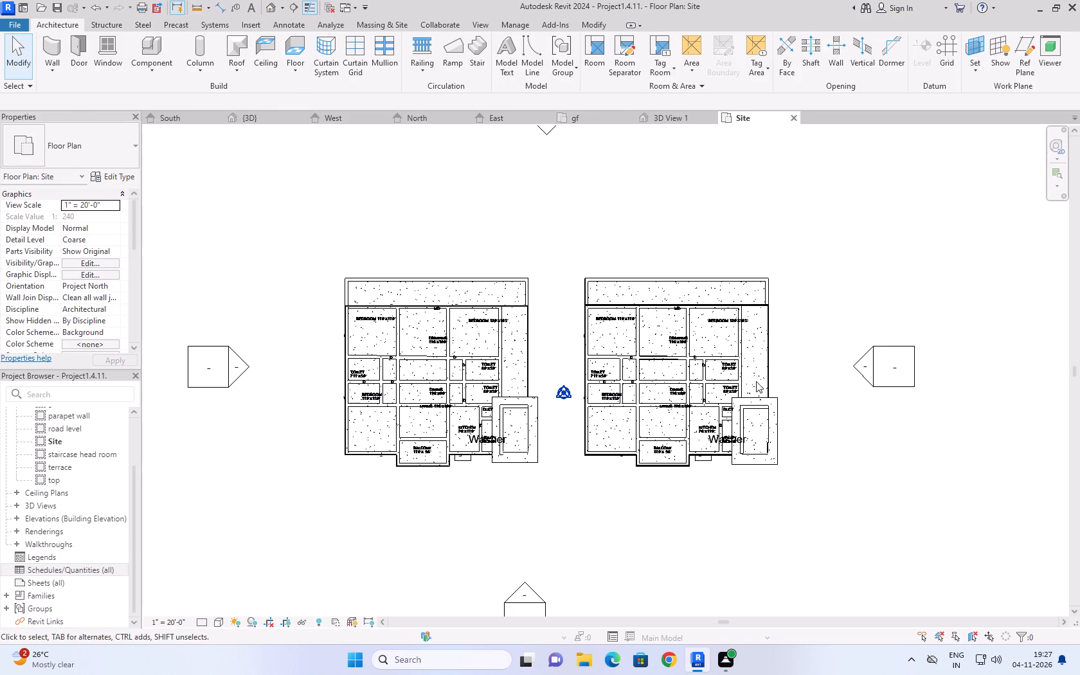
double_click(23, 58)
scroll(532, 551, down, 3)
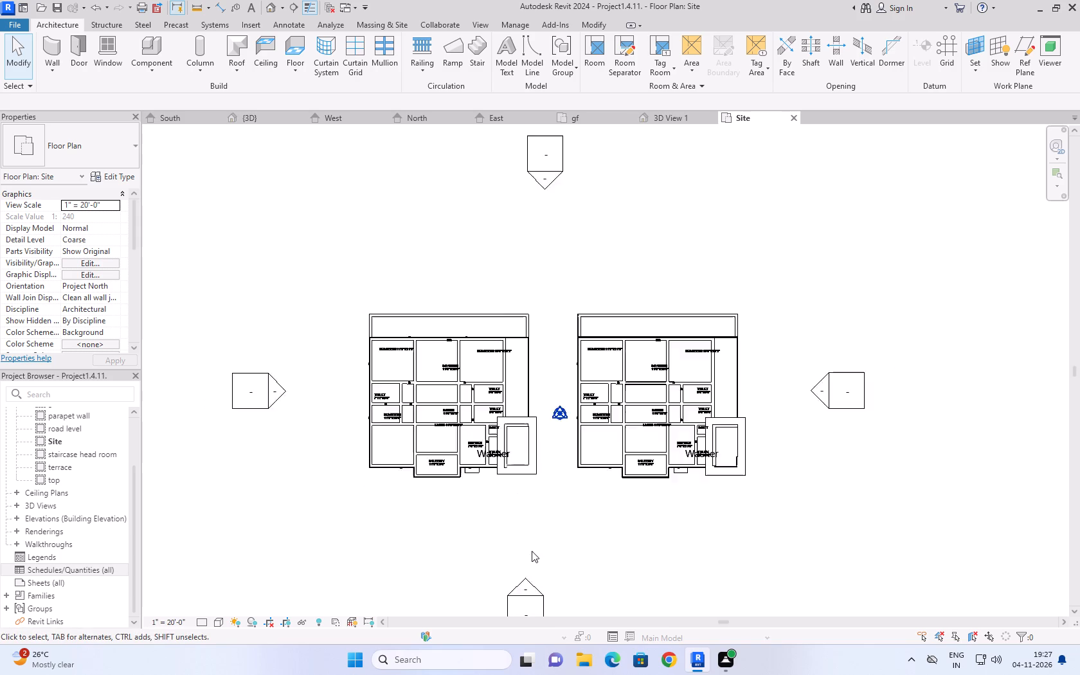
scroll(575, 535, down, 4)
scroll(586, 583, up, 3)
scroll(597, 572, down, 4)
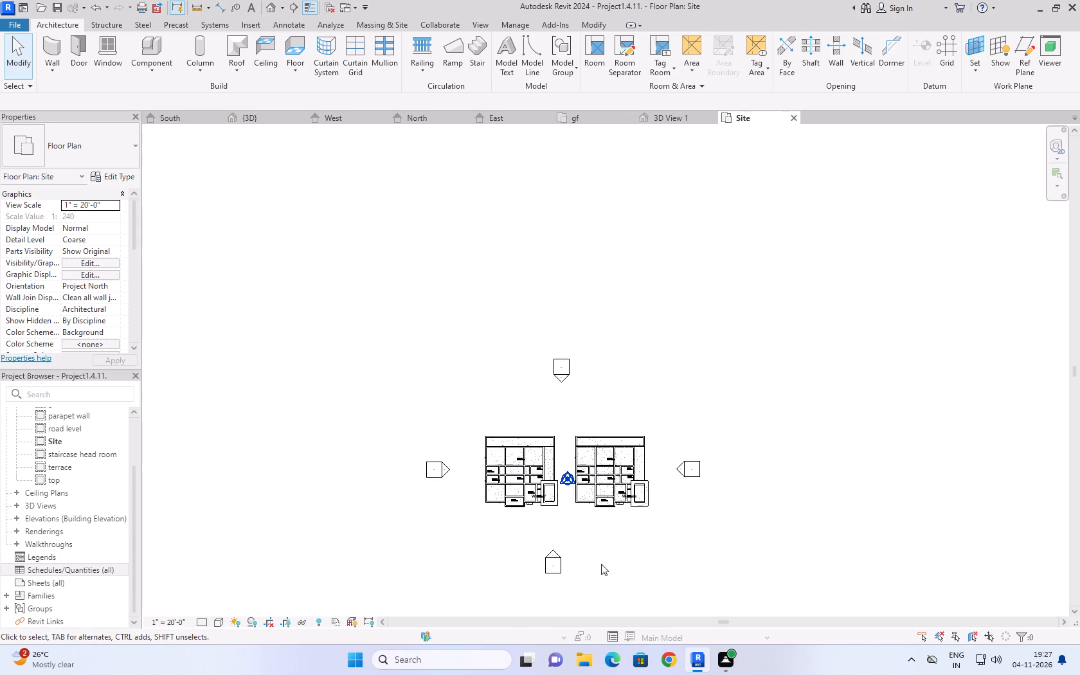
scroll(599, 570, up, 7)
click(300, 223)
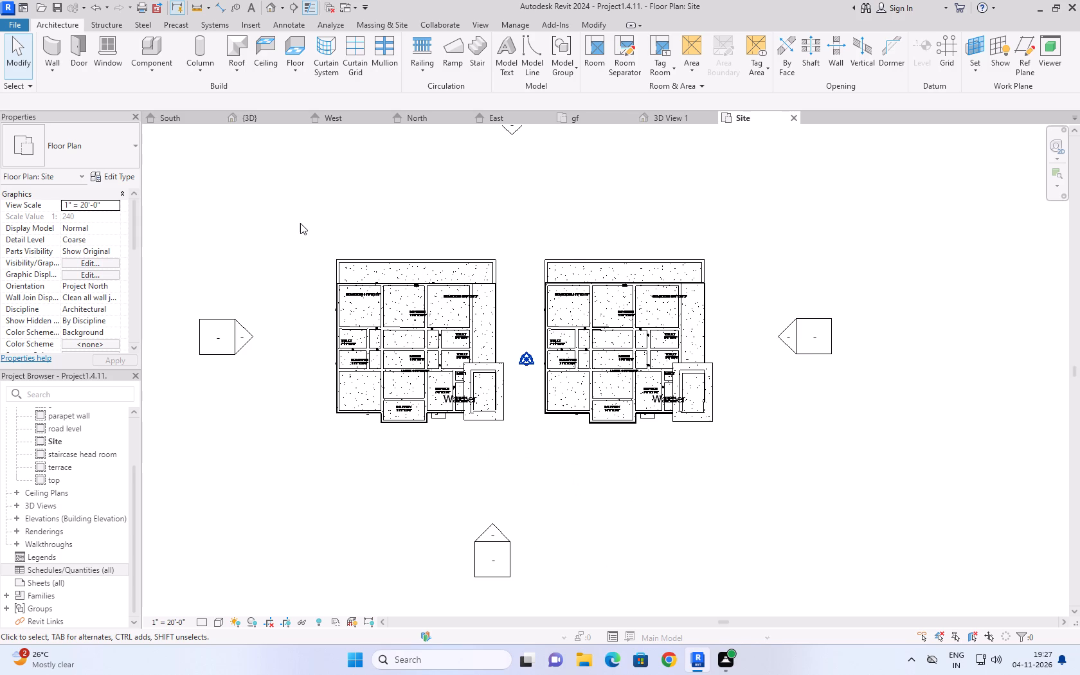
Return to the South elevation.
click(169, 120)
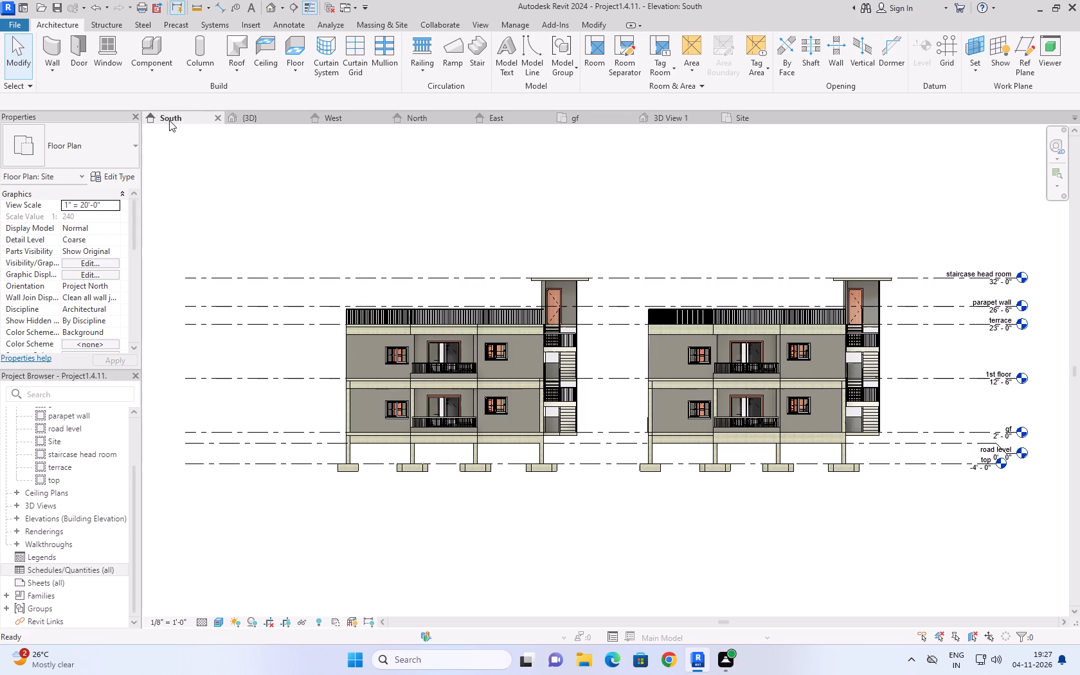
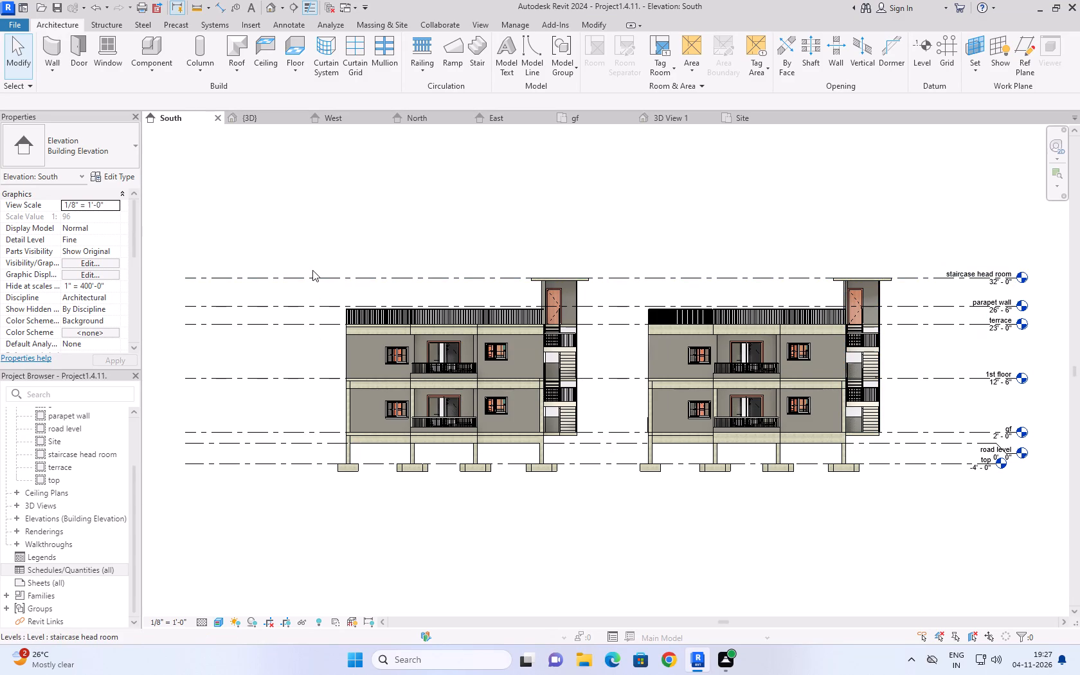
Examine the two buildings and their level lines in the South elevation, checking briefly against the 3D view.
scroll(312, 270, up, 3)
scroll(394, 233, down, 2)
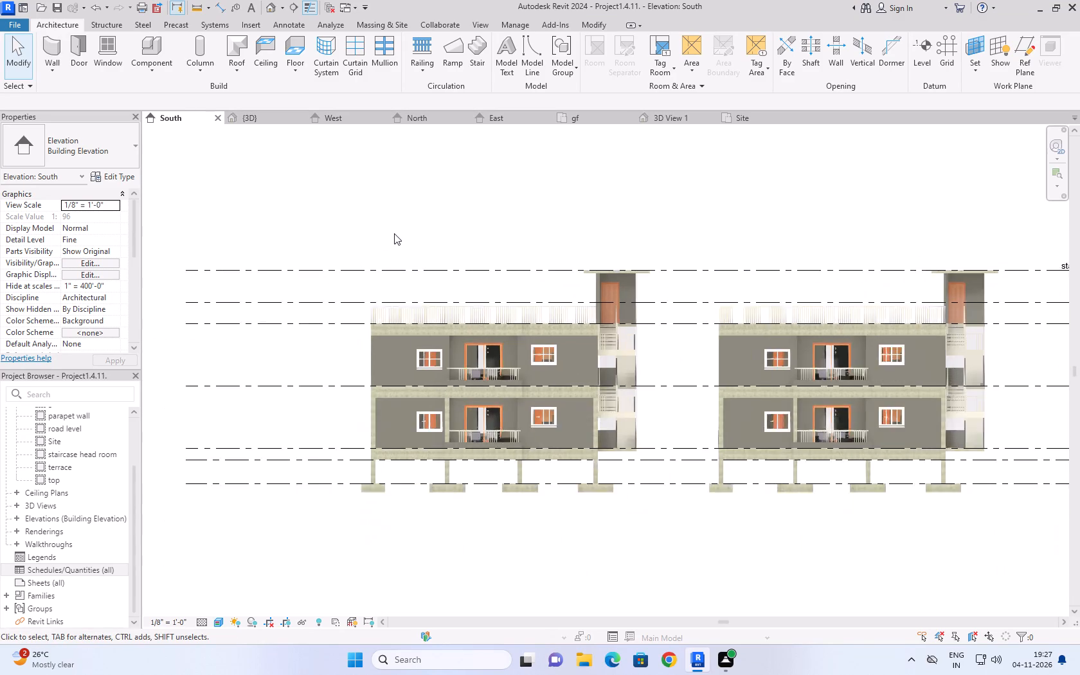
scroll(394, 233, down, 2)
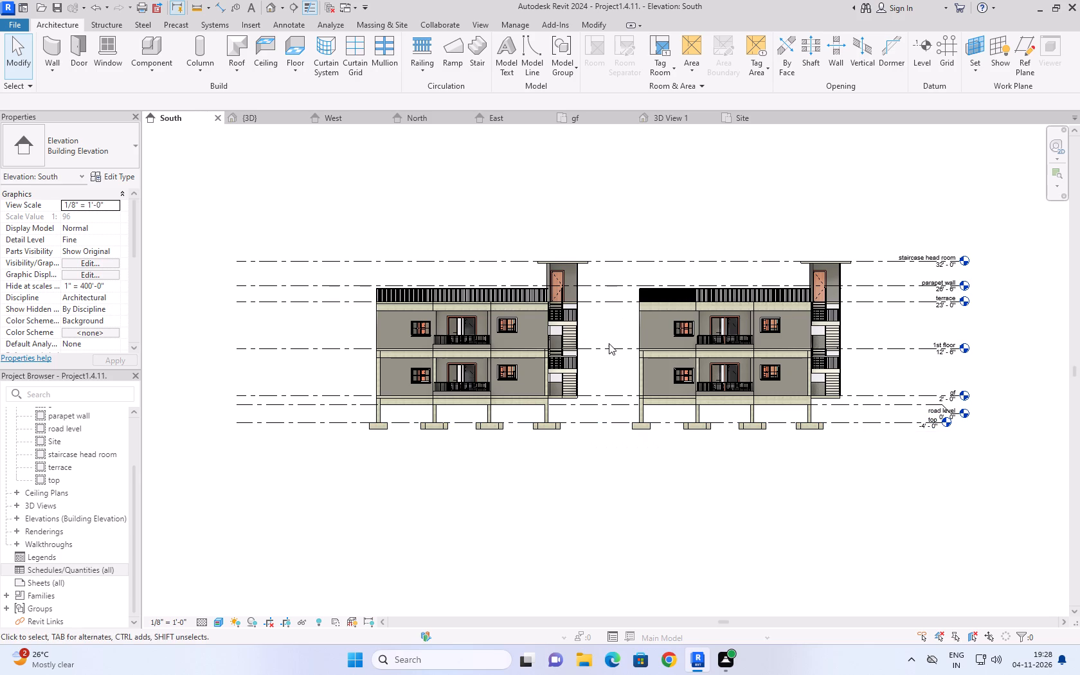
middle_drag(433, 224, 435, 255)
scroll(435, 255, up, 1)
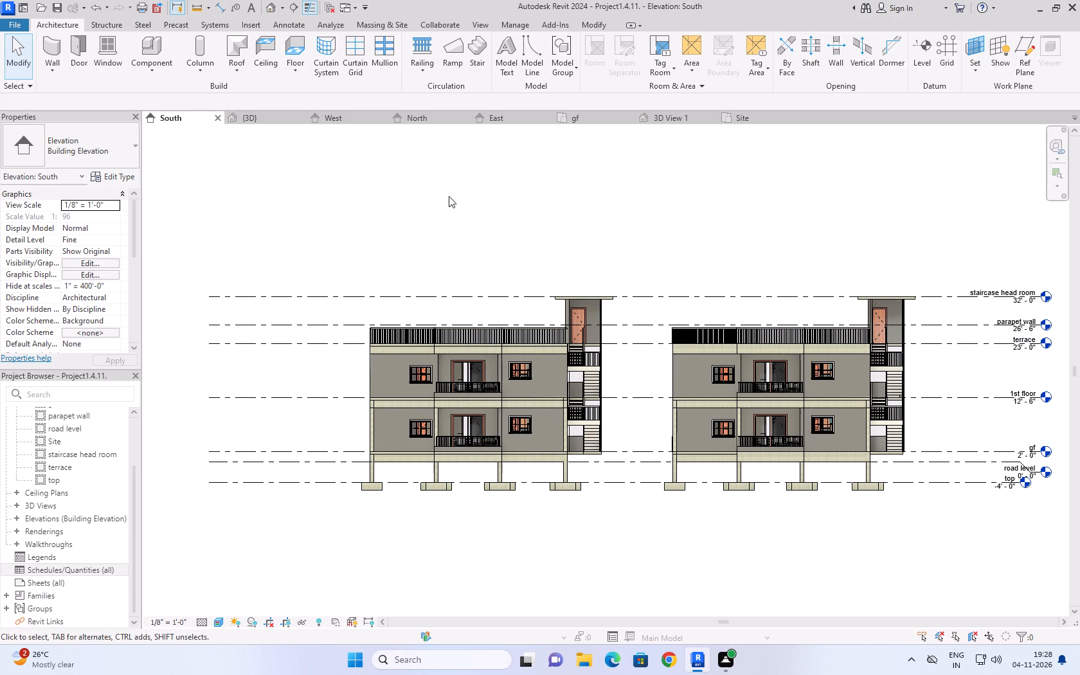
click(382, 196)
click(267, 122)
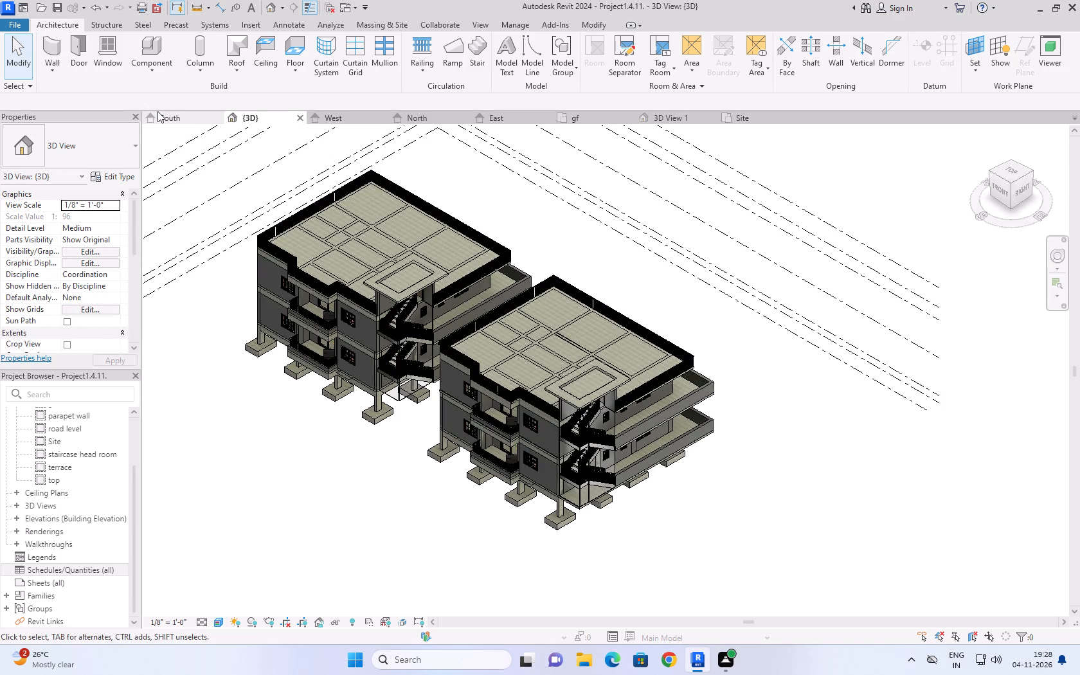
click(157, 111)
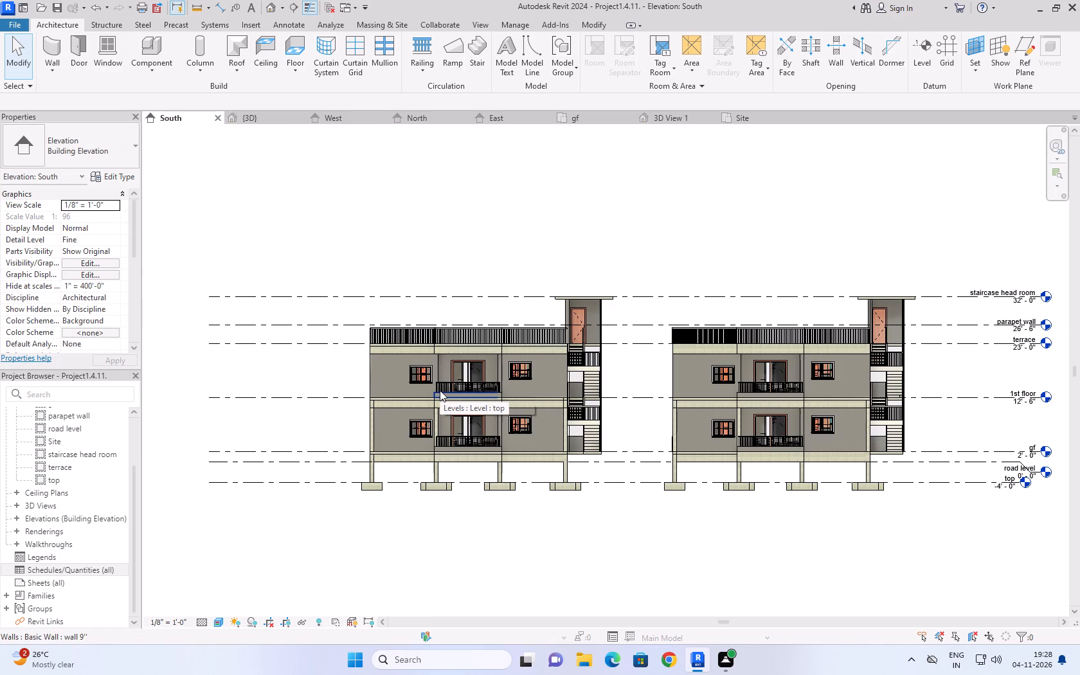
Open the {3D} view and examine the footing, column and plinth beam beside the front balcony of the nearer building.
click(268, 116)
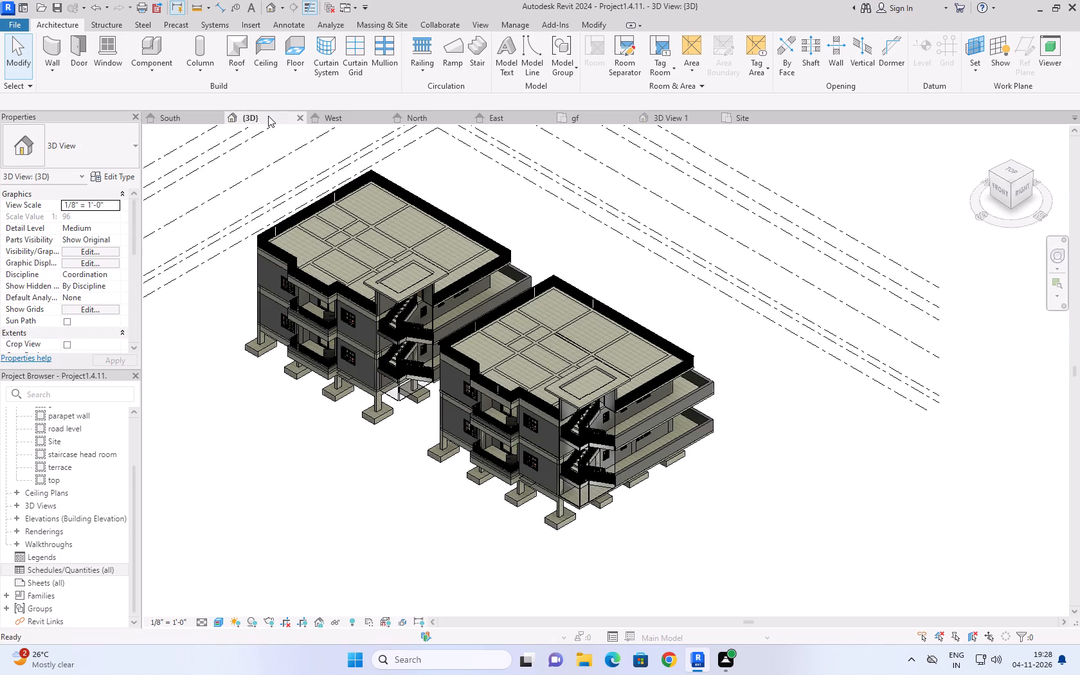
scroll(419, 483, down, 5)
scroll(349, 321, up, 7)
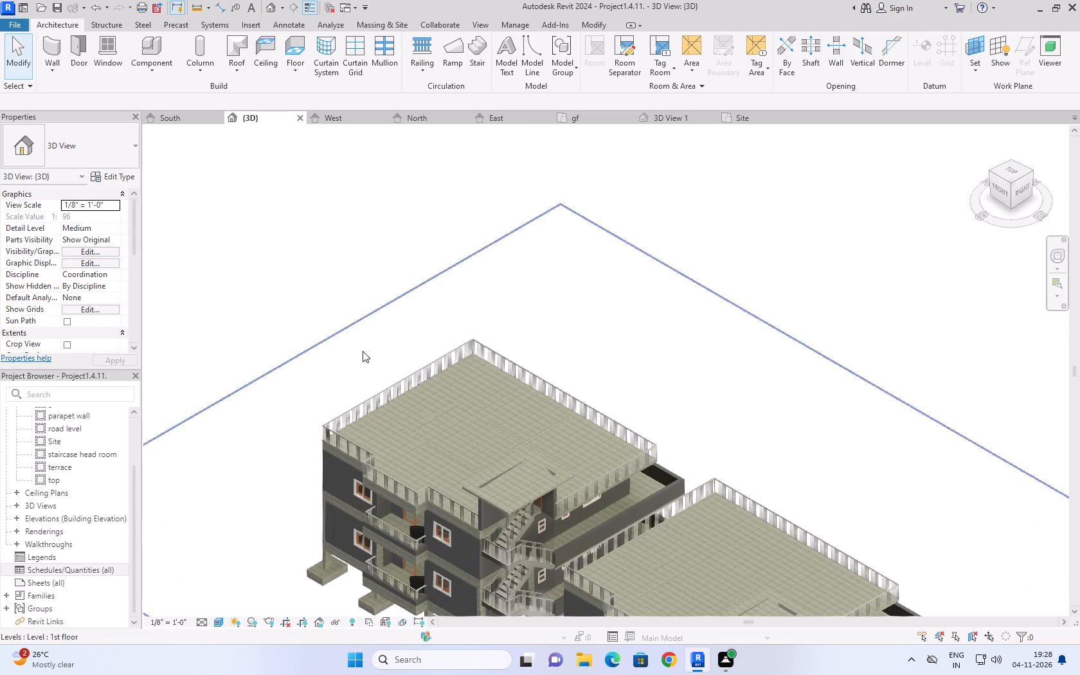
scroll(568, 402, down, 4)
scroll(782, 482, down, 3)
scroll(730, 581, up, 5)
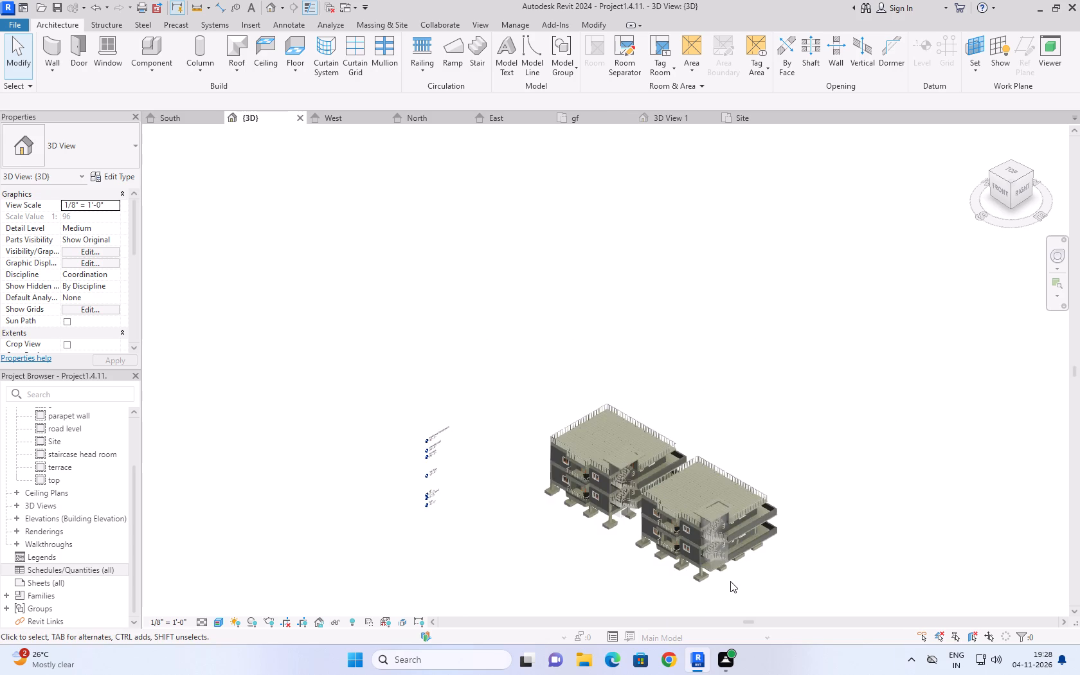
scroll(730, 581, up, 2)
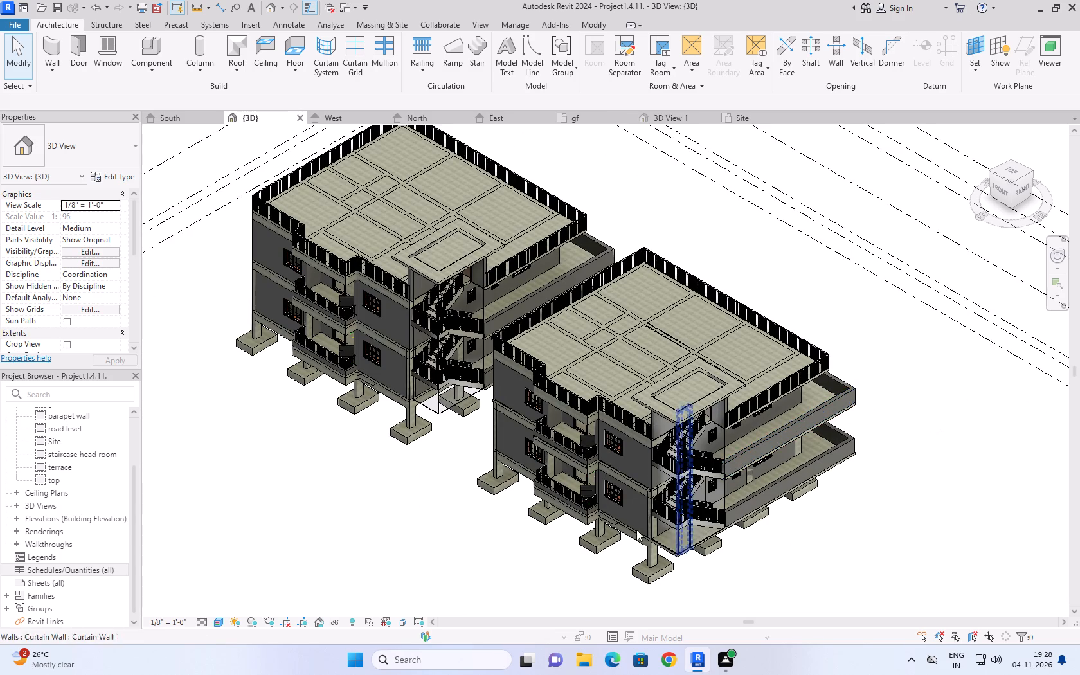
scroll(600, 560, down, 1)
scroll(600, 560, up, 15)
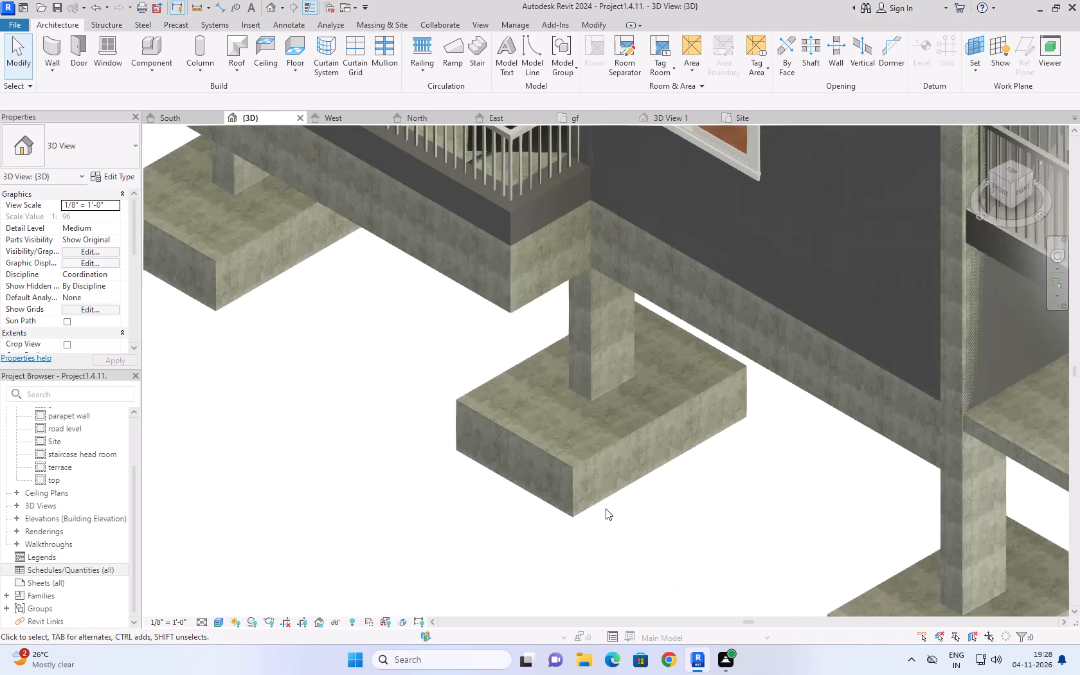
scroll(586, 438, up, 9)
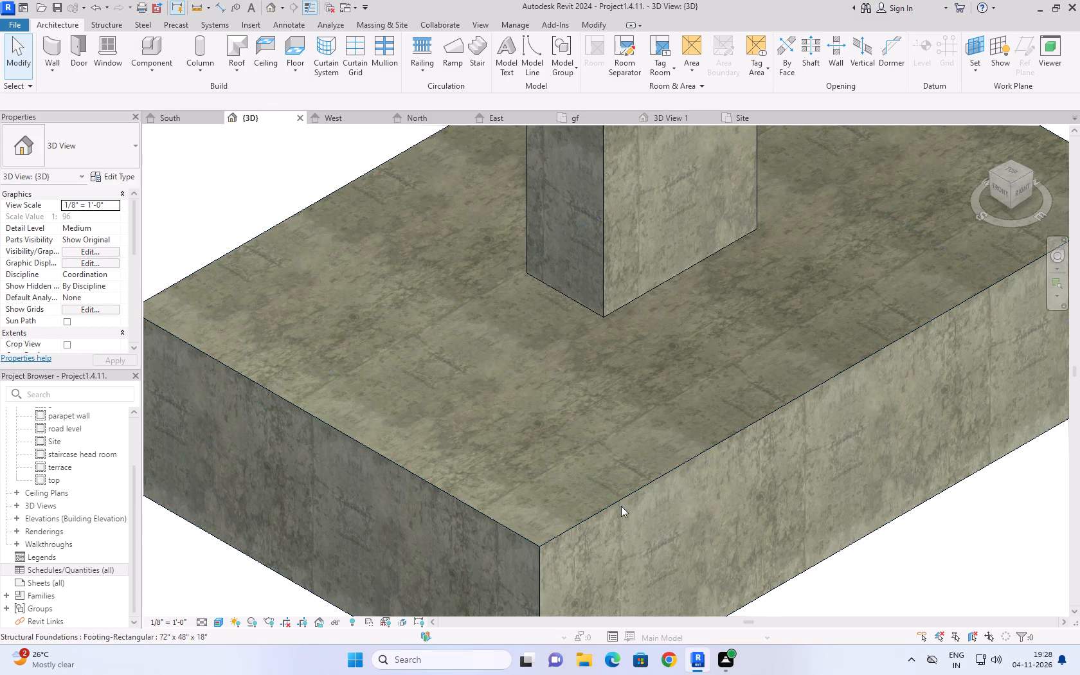
scroll(676, 476, down, 5)
scroll(684, 501, up, 11)
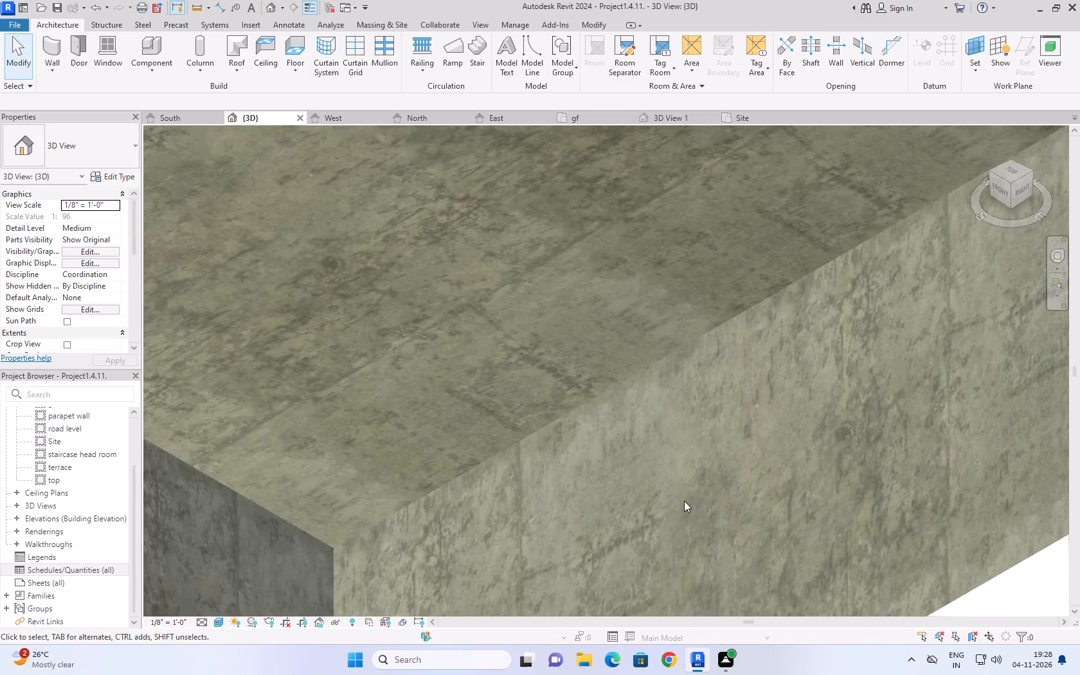
scroll(684, 501, down, 10)
middle_drag(702, 372, 642, 530)
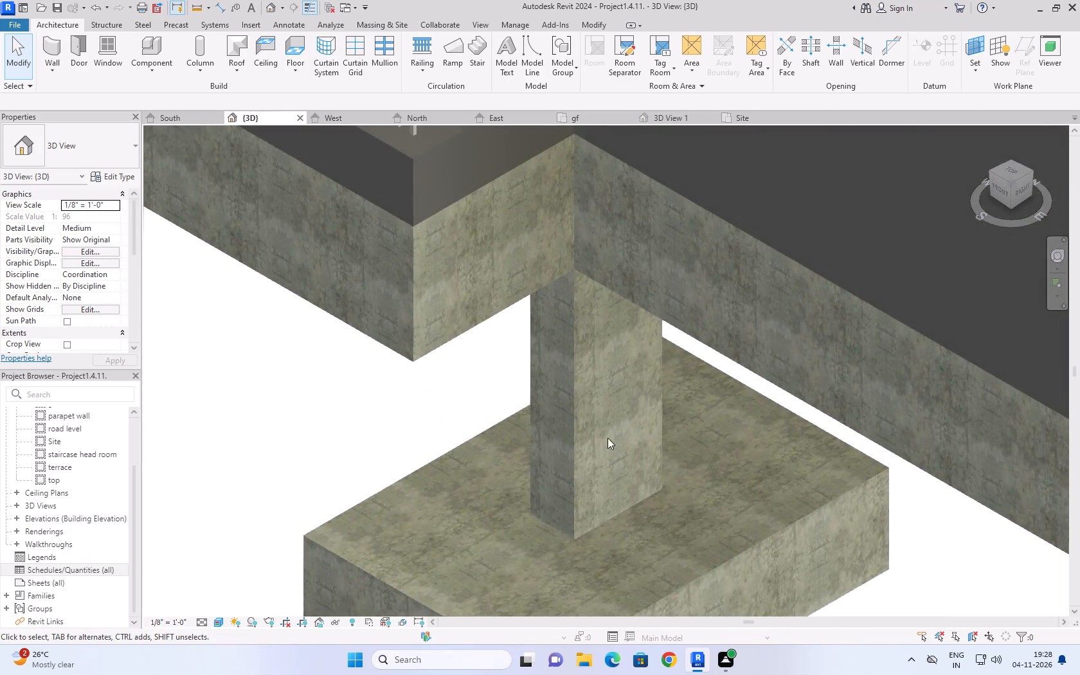
scroll(606, 431, up, 11)
scroll(606, 431, down, 13)
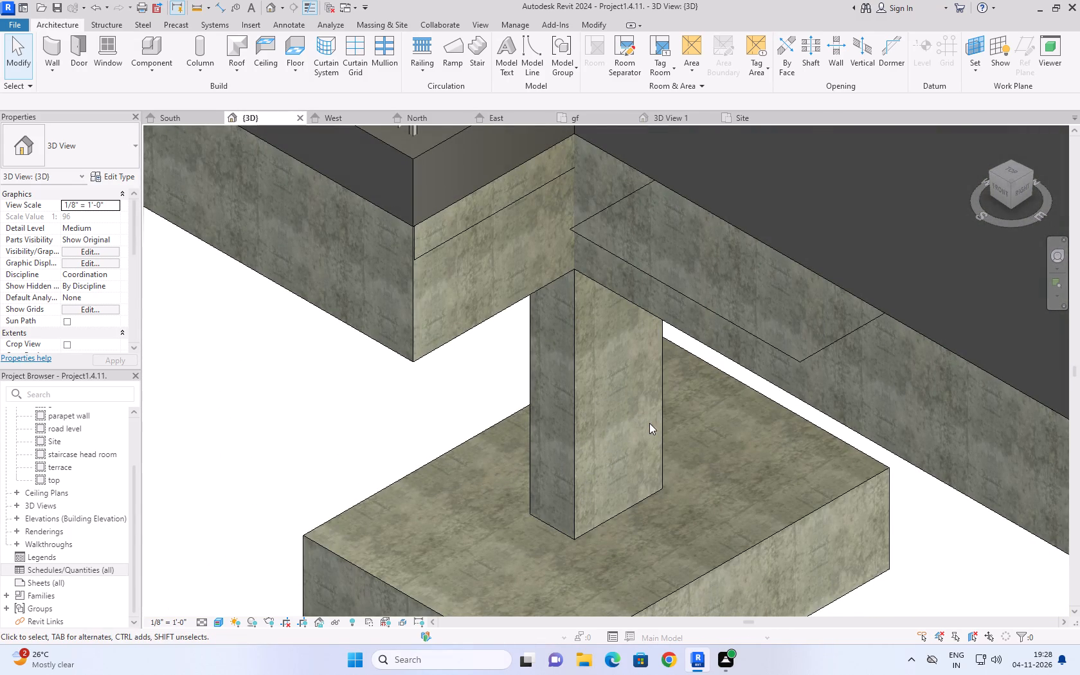
scroll(649, 423, down, 2)
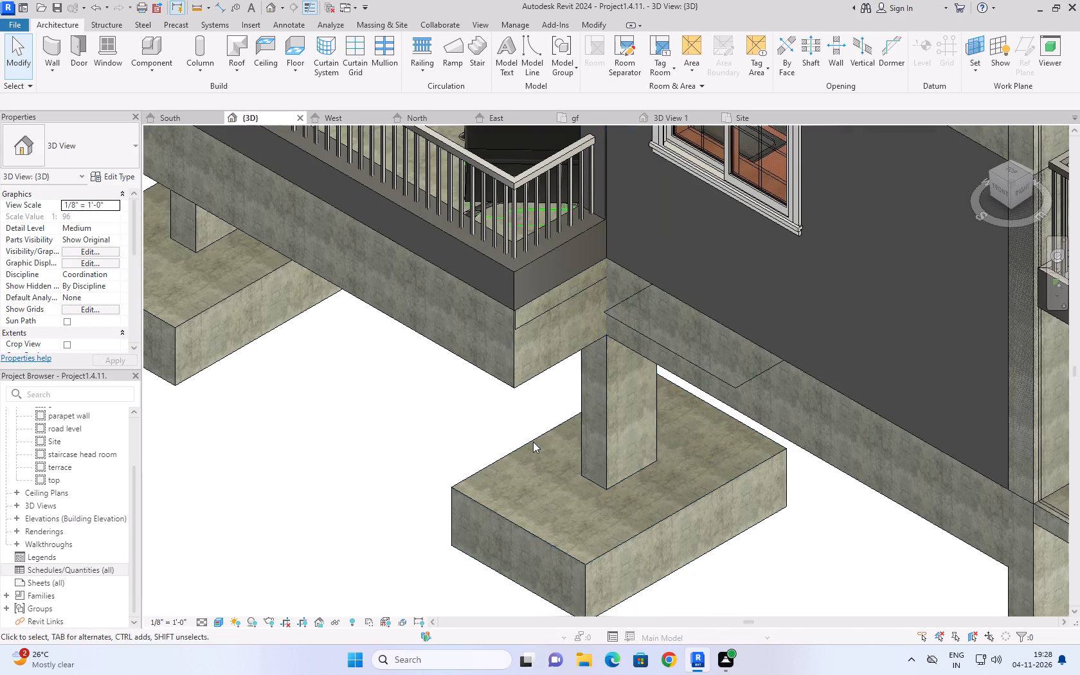
click(275, 381)
Return to the South elevation and examine the staircase head room and external stair between the two buildings.
click(183, 121)
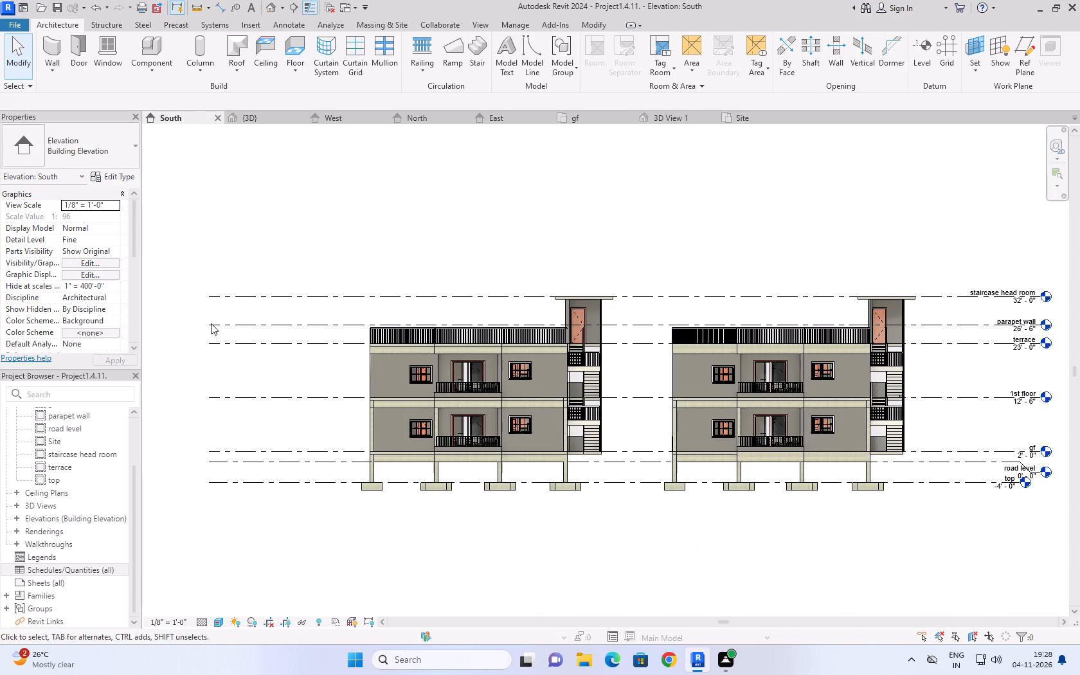
scroll(596, 325, down, 4)
scroll(618, 316, up, 7)
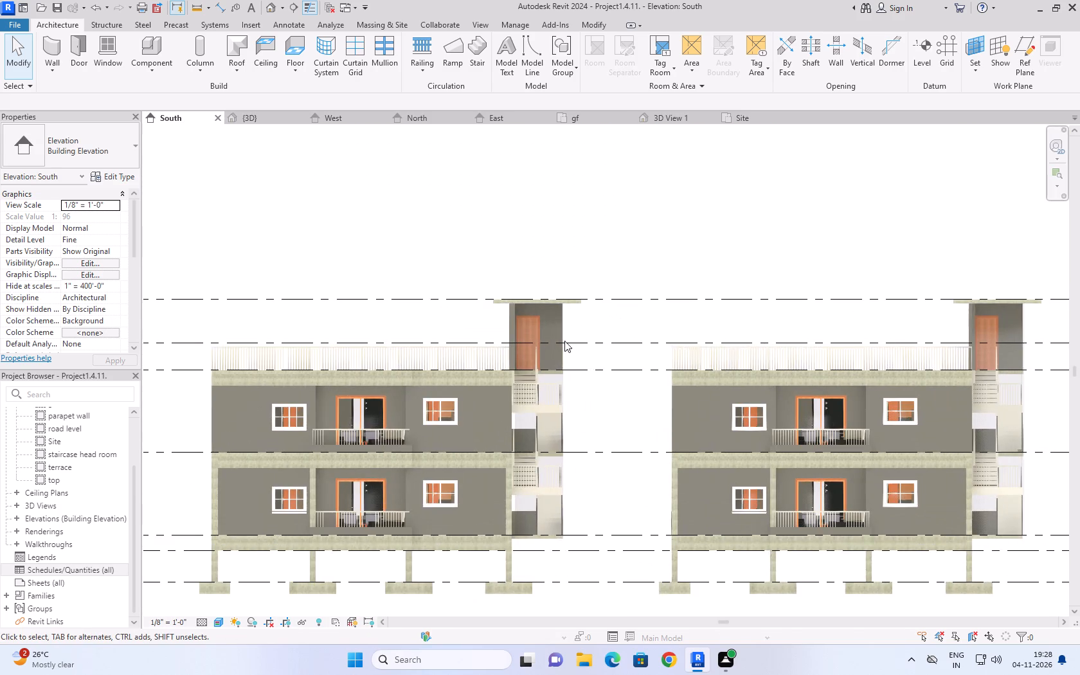
scroll(496, 370, up, 6)
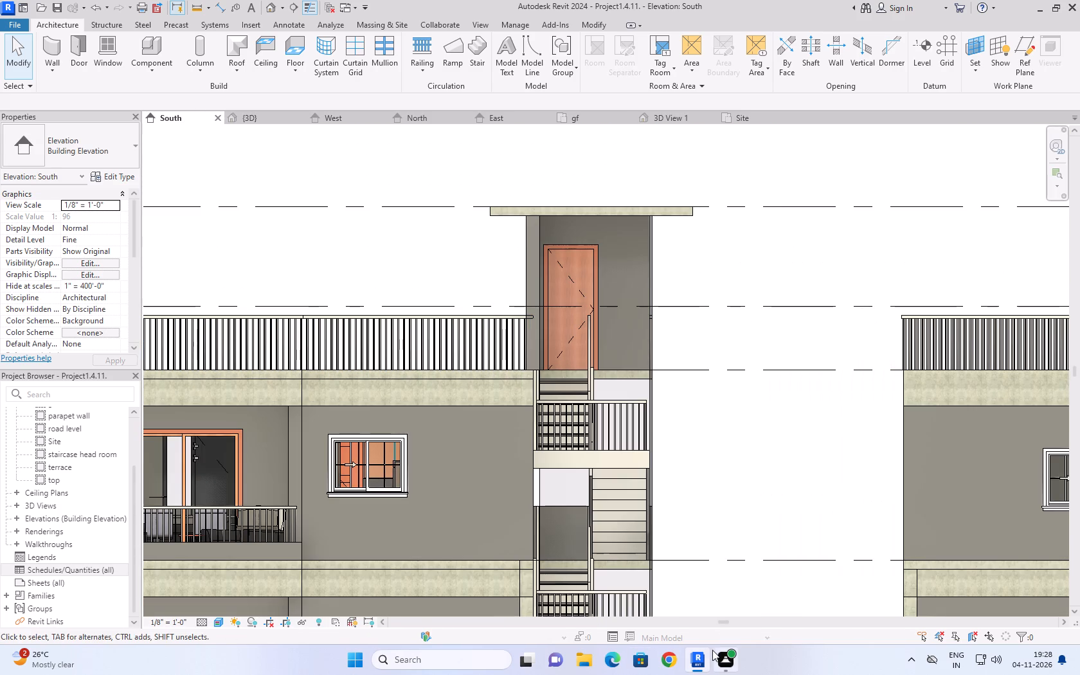
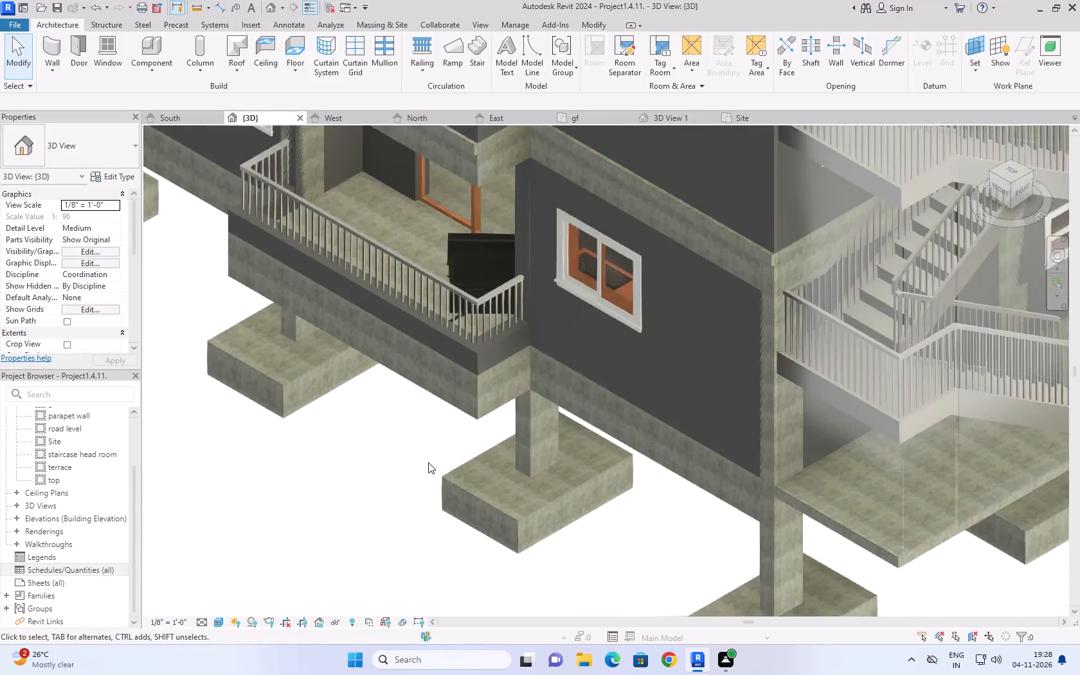
Look through the road level, staircase head room, terrace, top, 1st floor, gf and parapet wall floor plans of both buildings.
scroll(429, 462, down, 2)
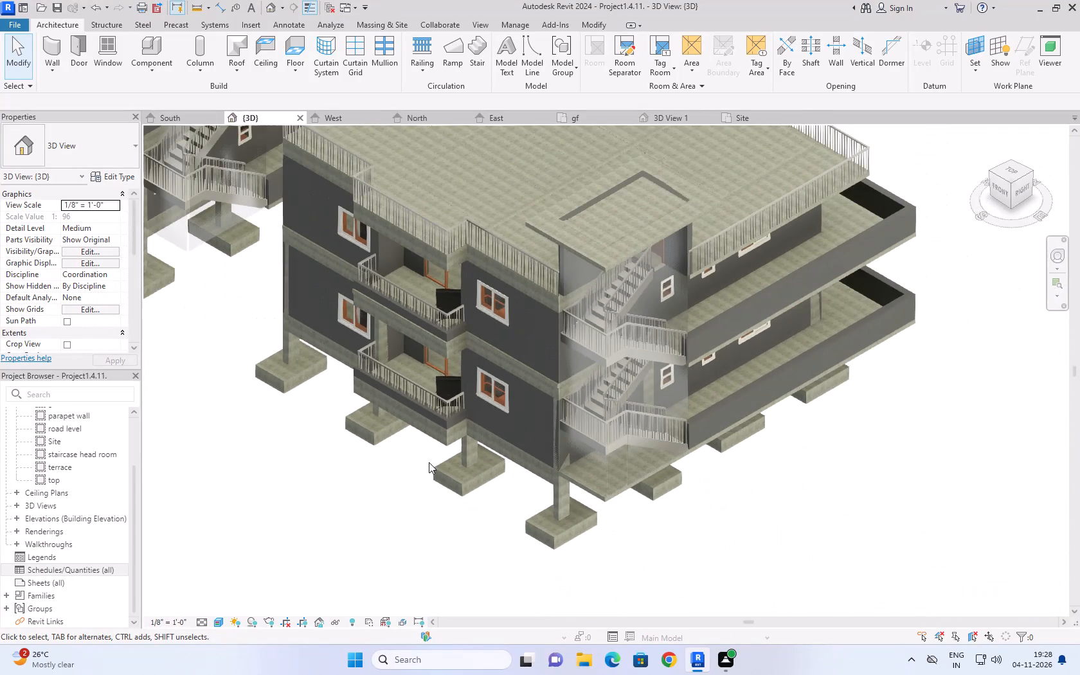
scroll(415, 467, down, 3)
click(79, 428)
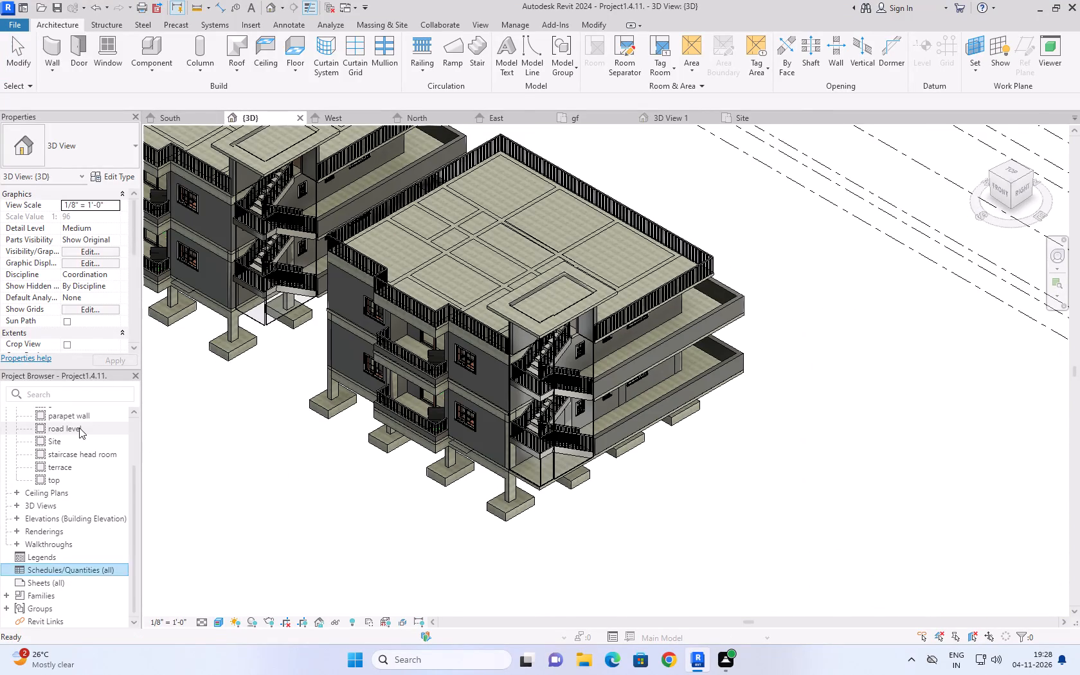
double_click(79, 428)
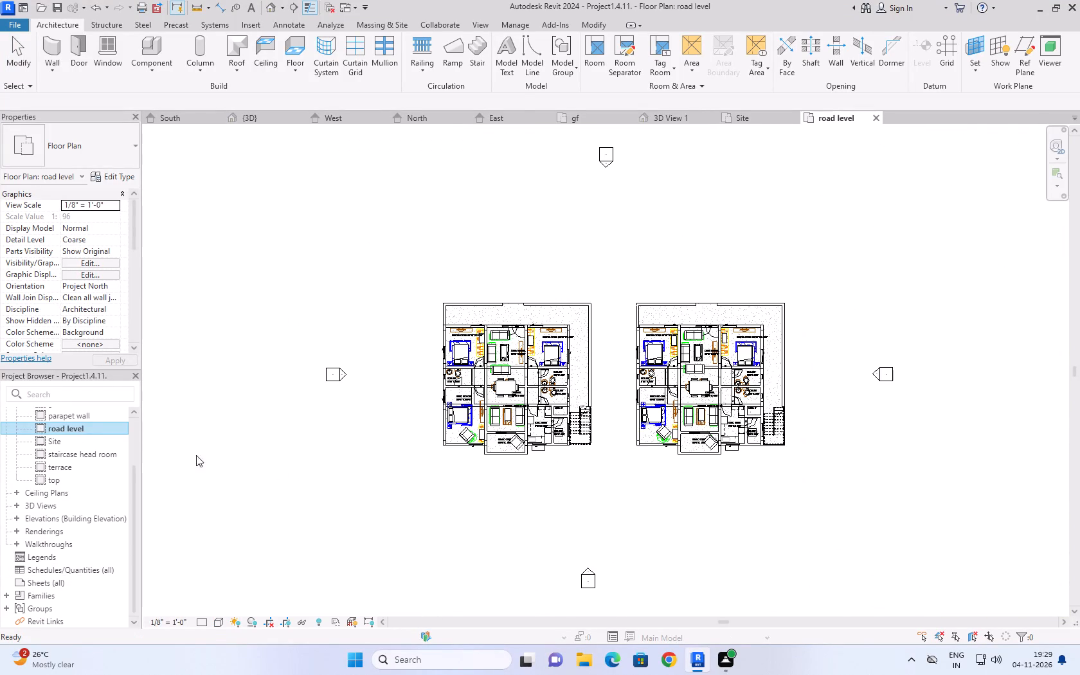
double_click(84, 456)
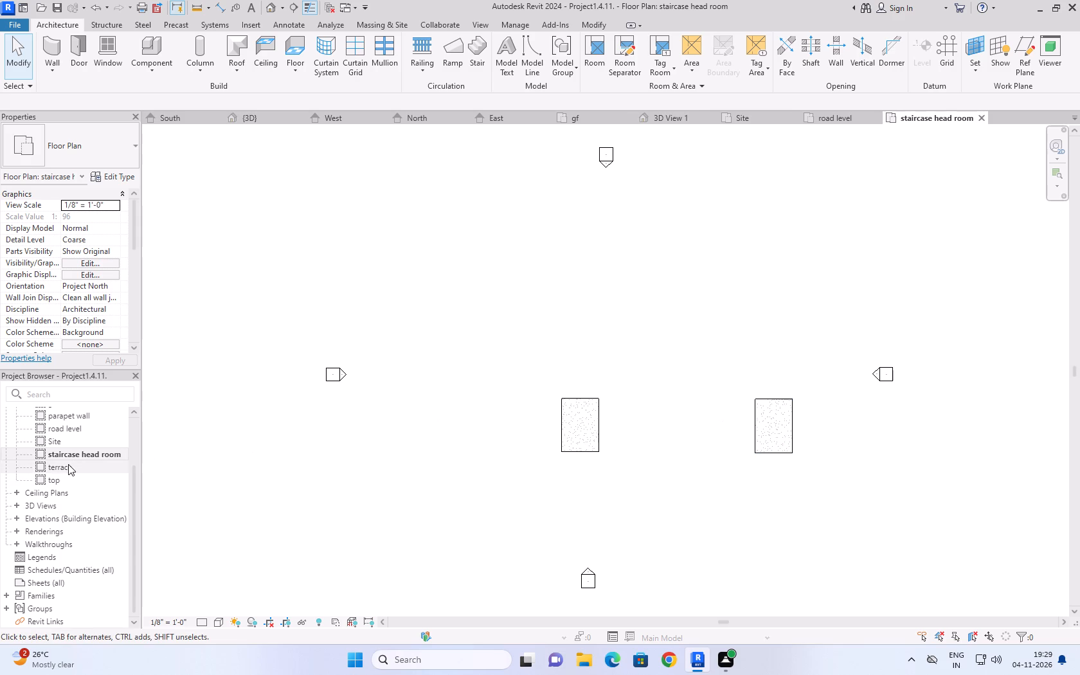
double_click(68, 464)
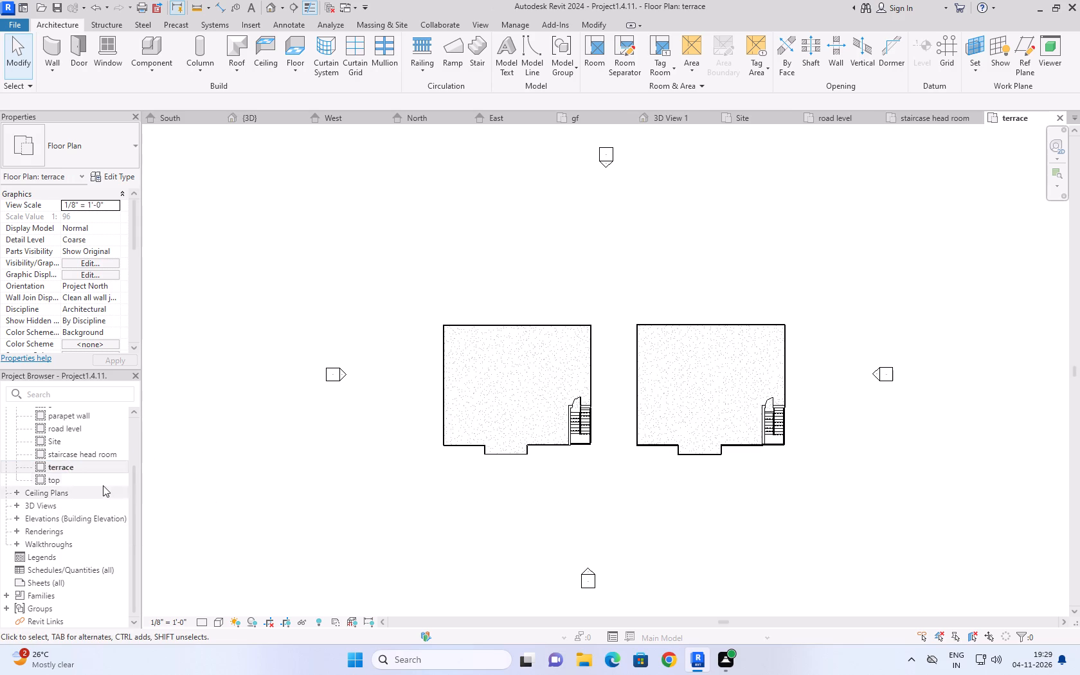
double_click(93, 483)
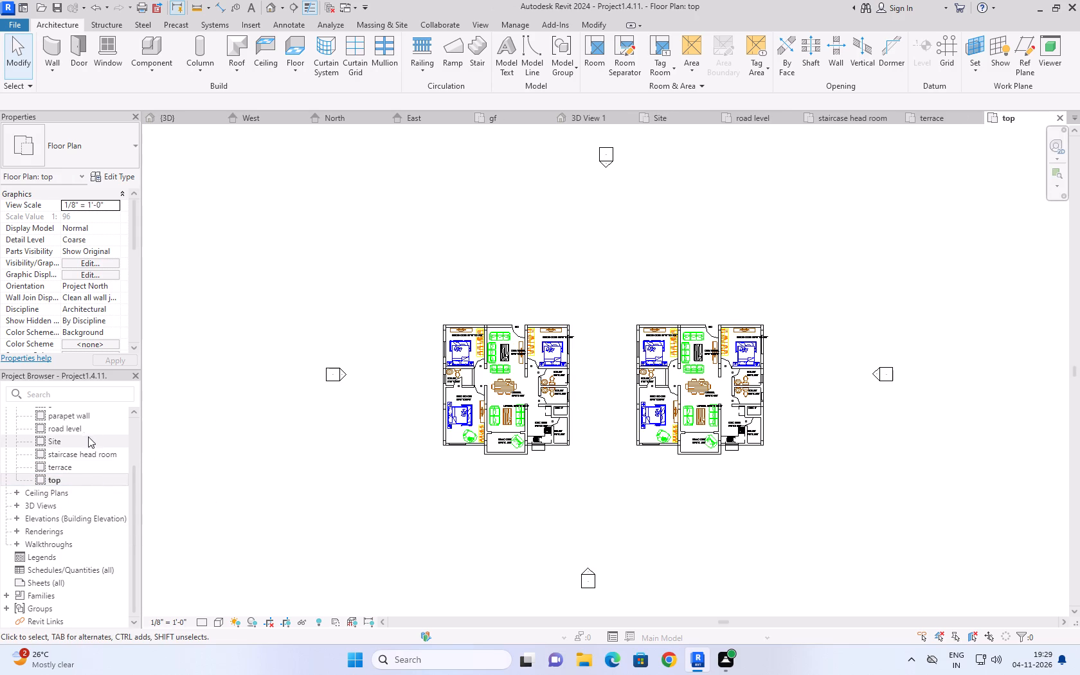
scroll(85, 435, up, 3)
double_click(70, 457)
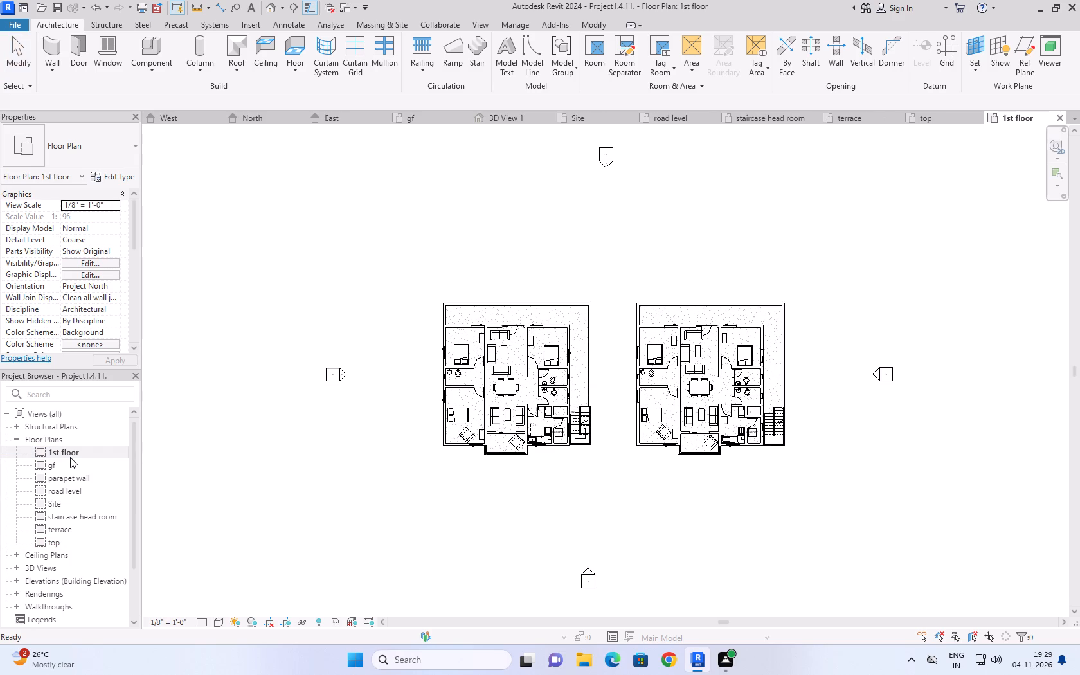
double_click(67, 460)
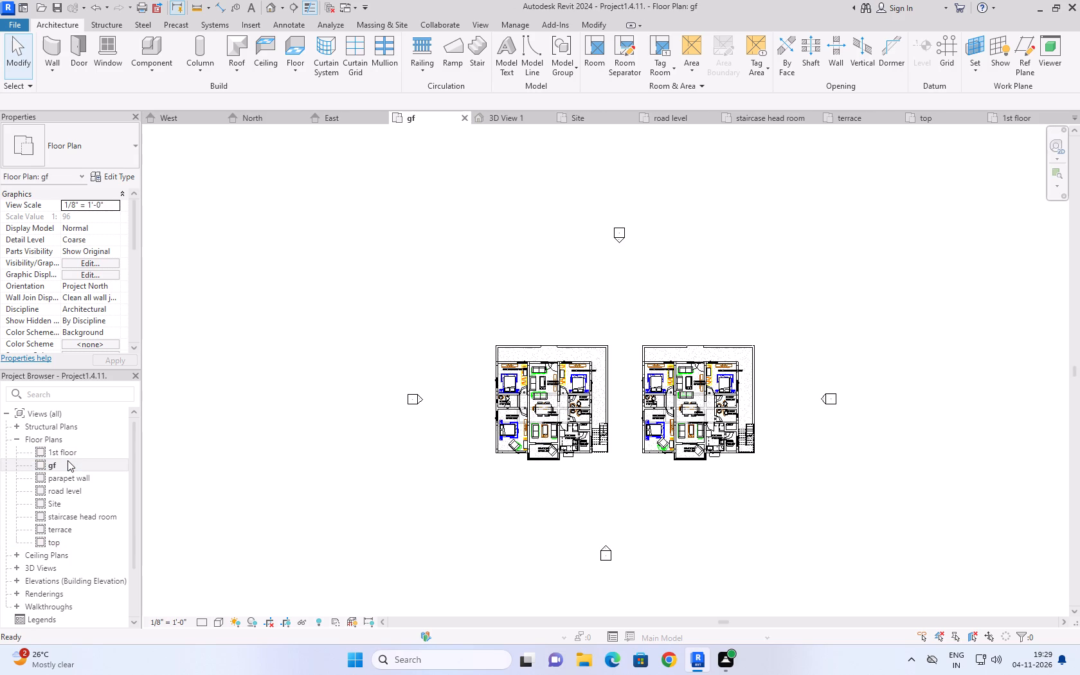
double_click(69, 453)
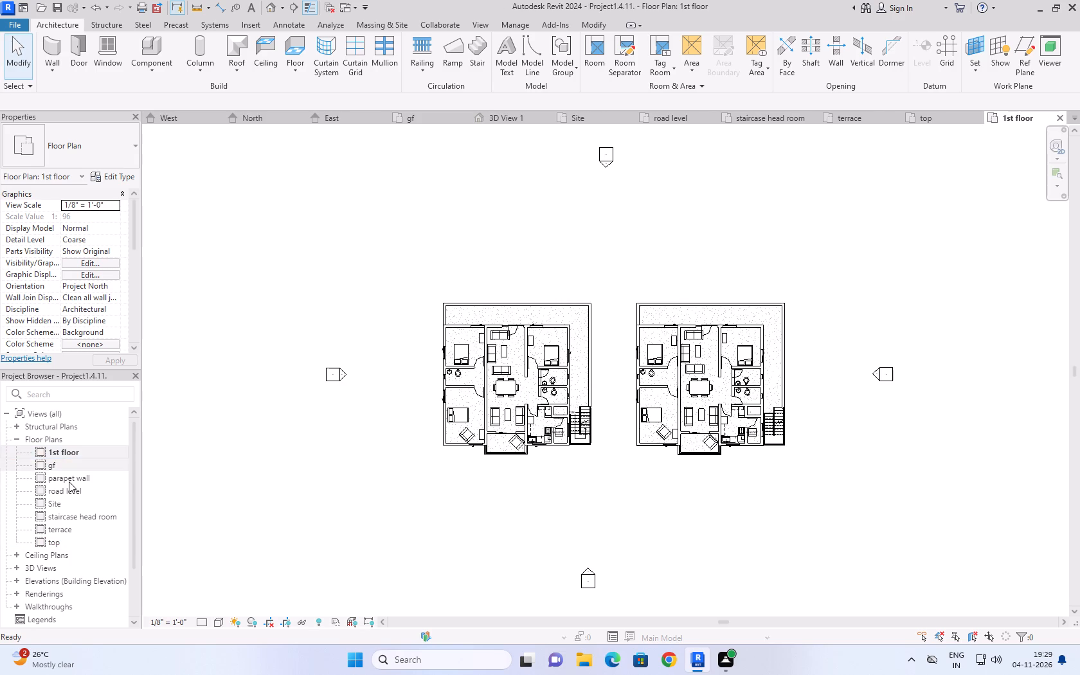
double_click(69, 482)
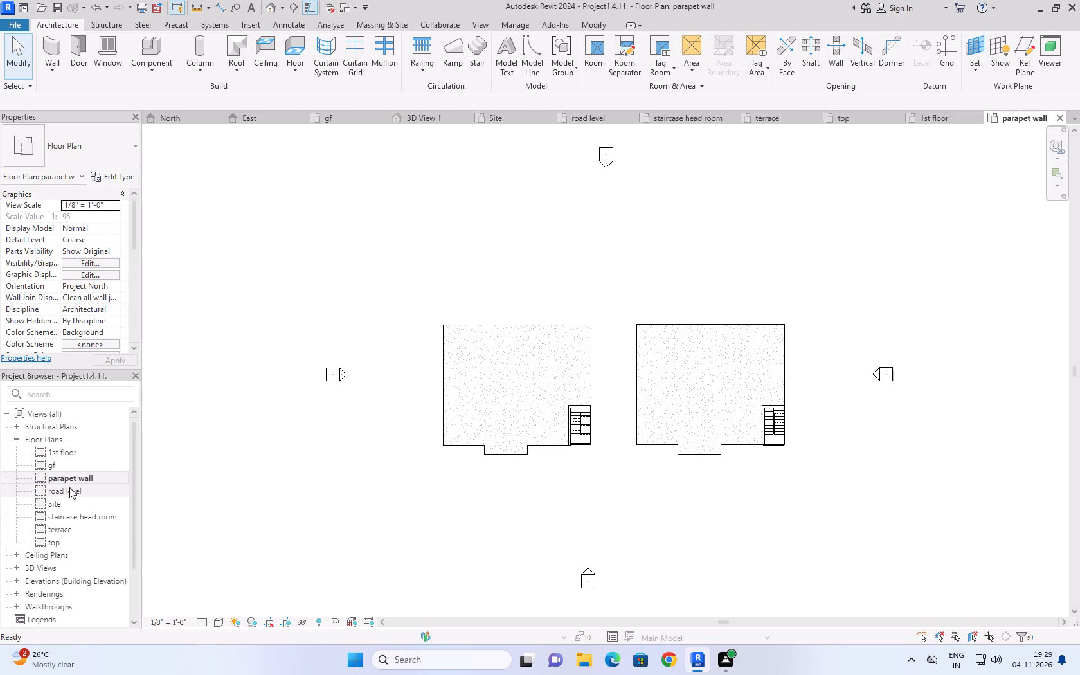
Open the gf floor plan and examine the room layouts and the main-door area of the two buildings.
double_click(59, 462)
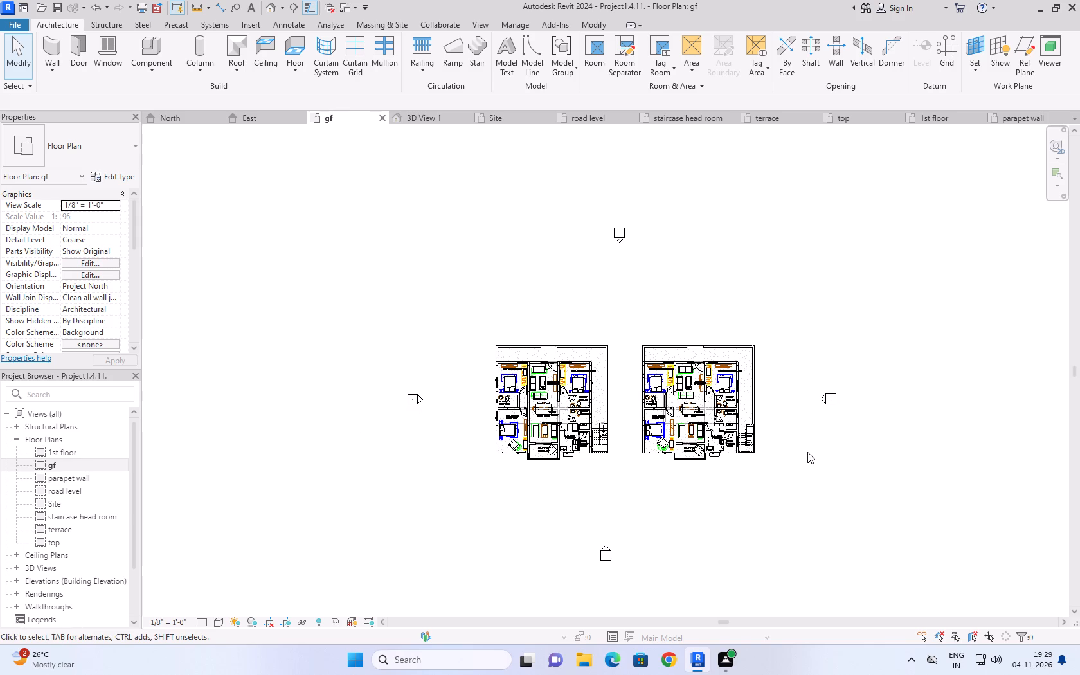
scroll(825, 442, up, 3)
scroll(417, 248, up, 3)
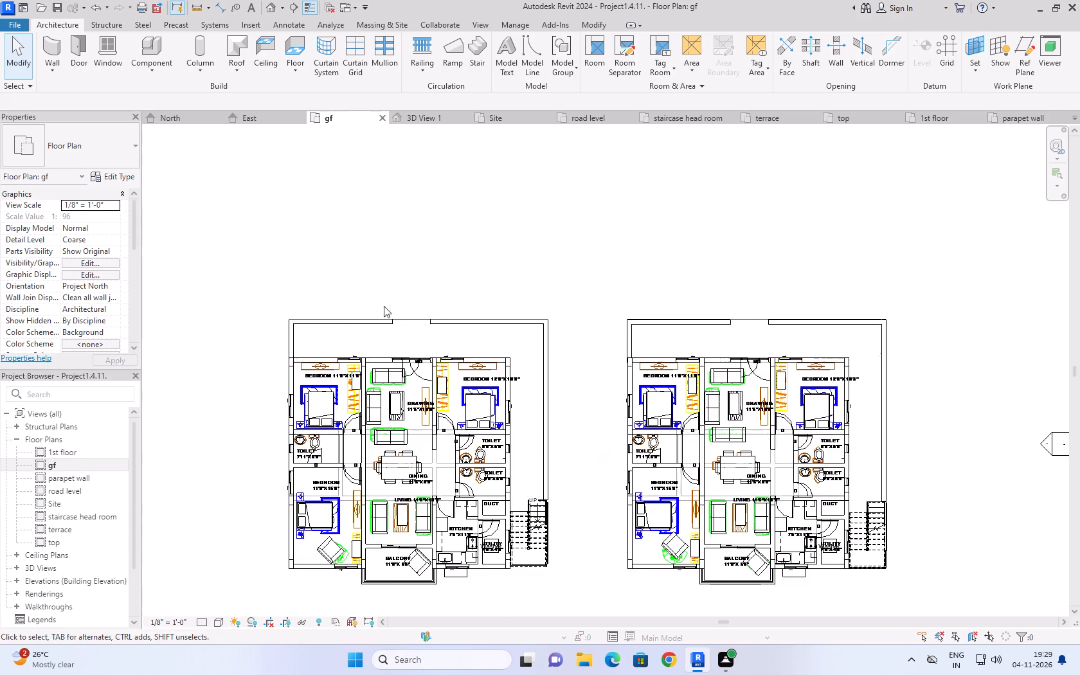
scroll(408, 322, up, 8)
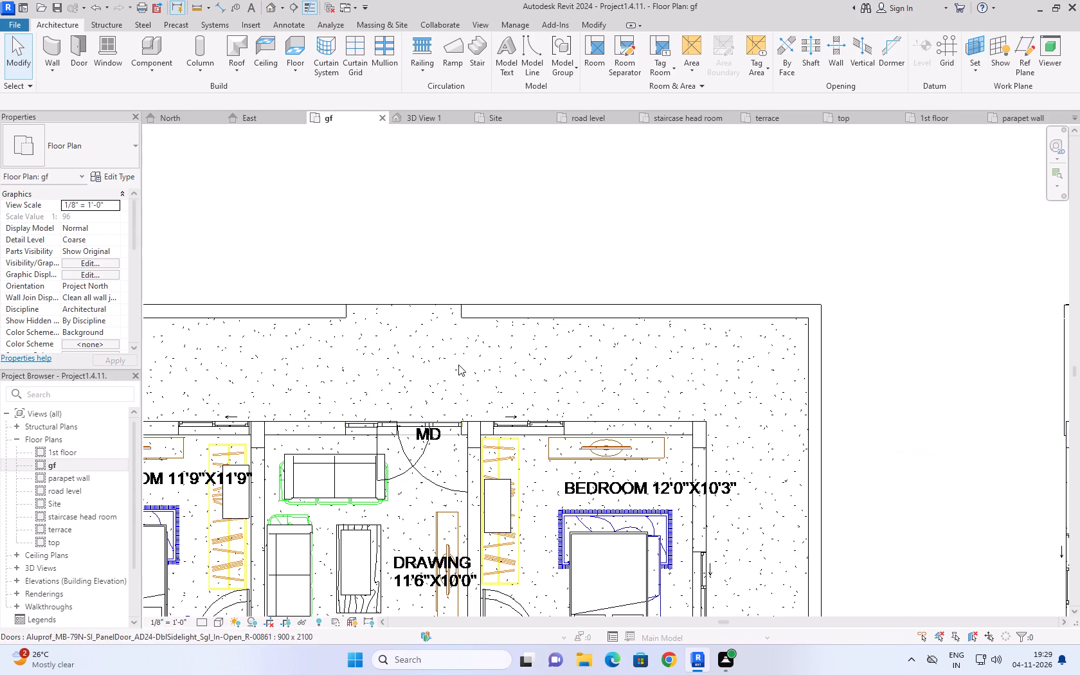
click(589, 239)
scroll(616, 291, down, 12)
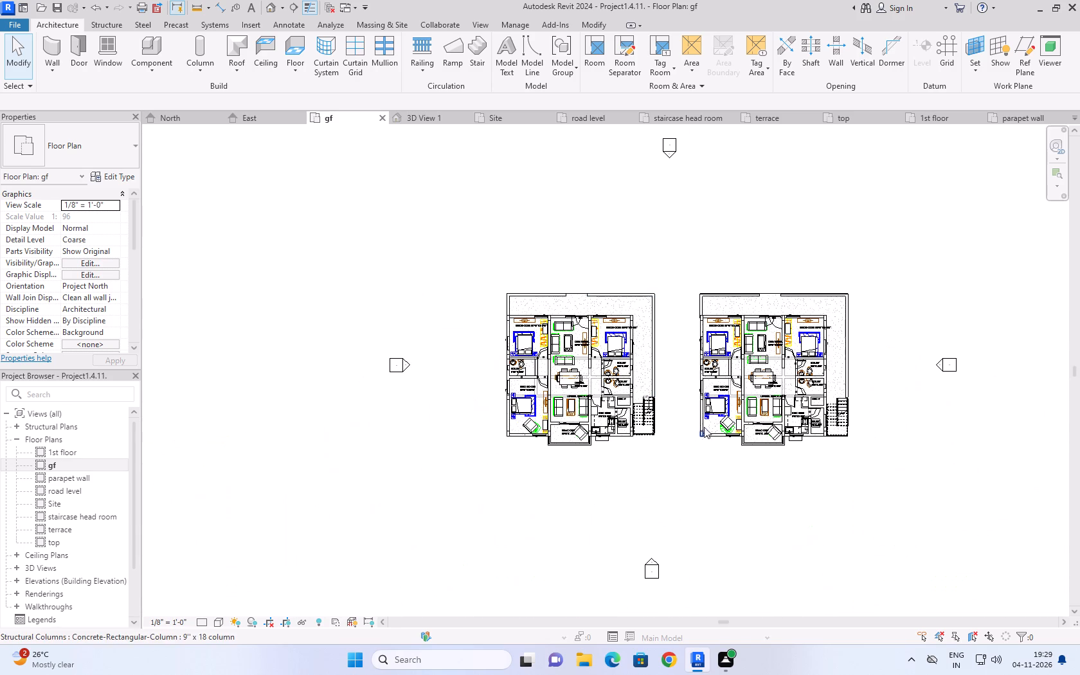
scroll(678, 351, up, 4)
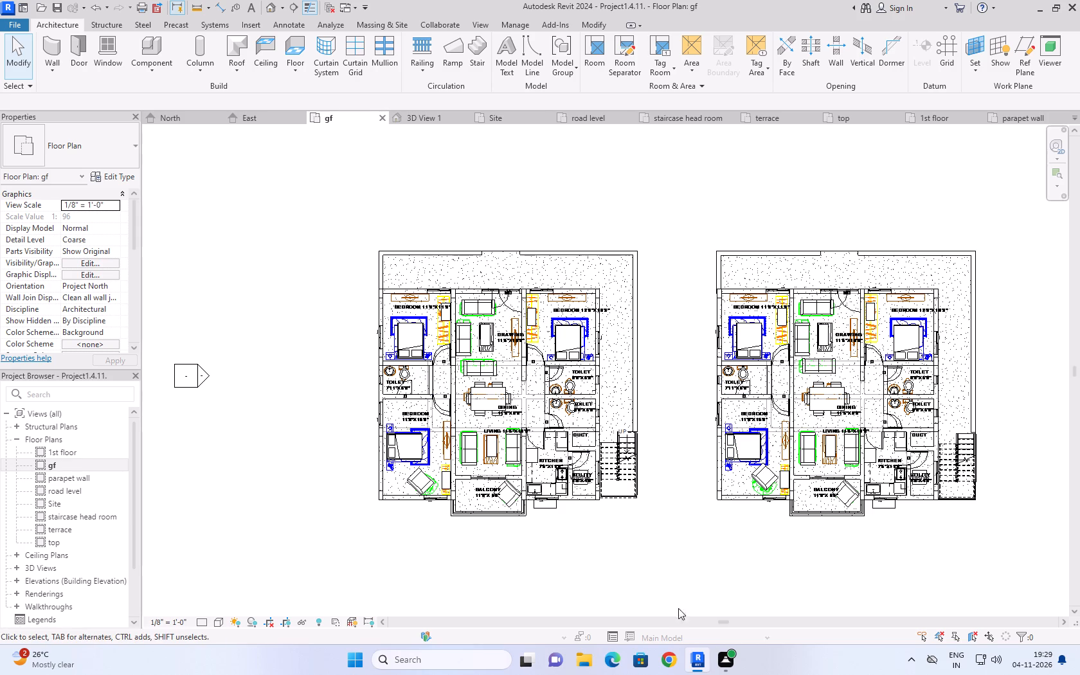
click(352, 260)
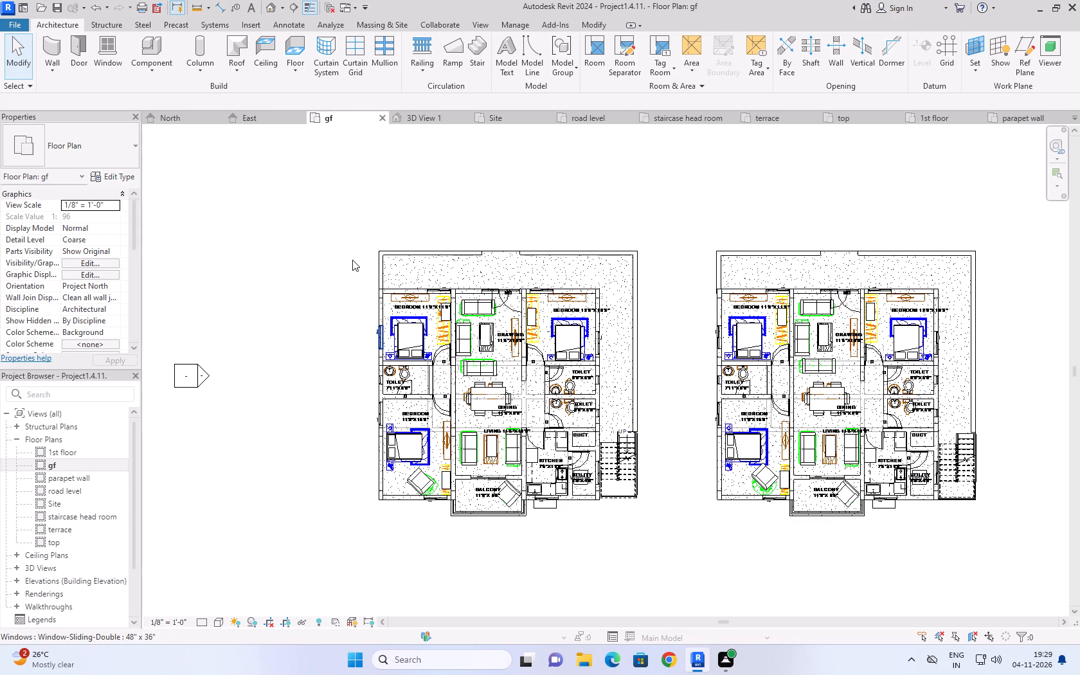
click(364, 215)
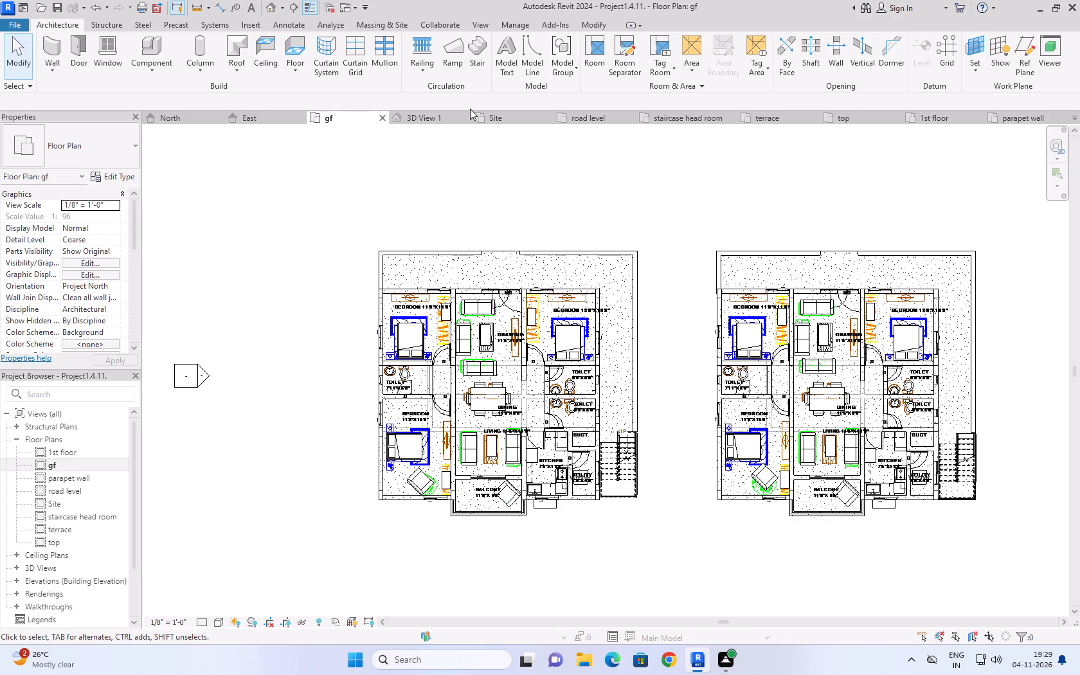
Close all open plan, 3D and elevation views except the South elevation.
click(1025, 114)
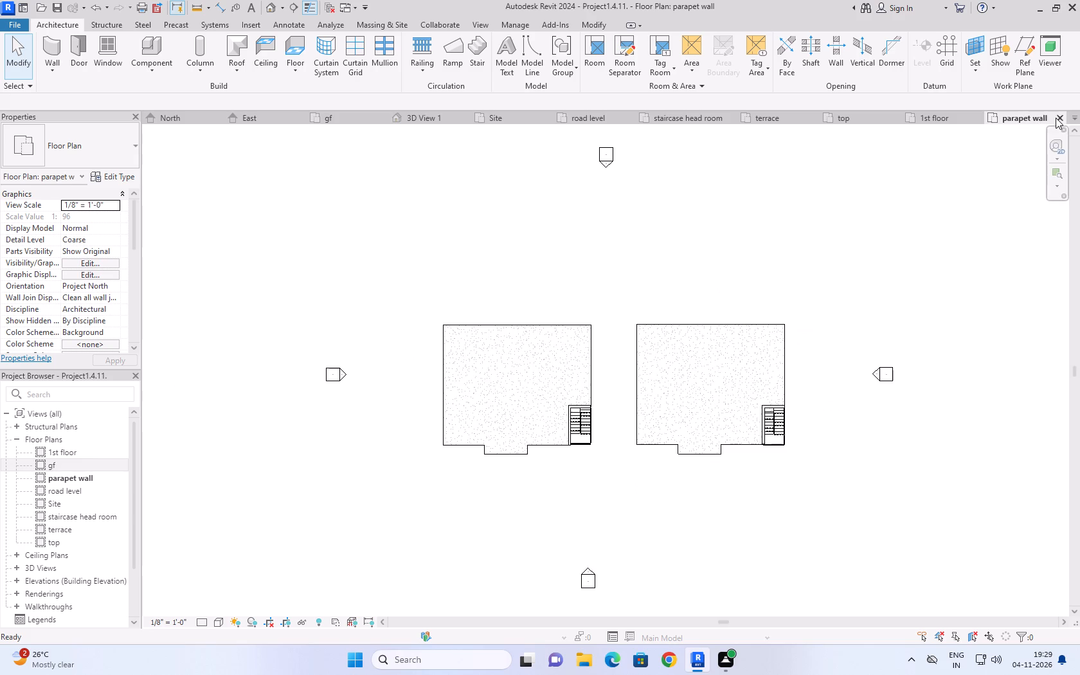
click(1056, 118)
click(1056, 118)
click(1056, 118)
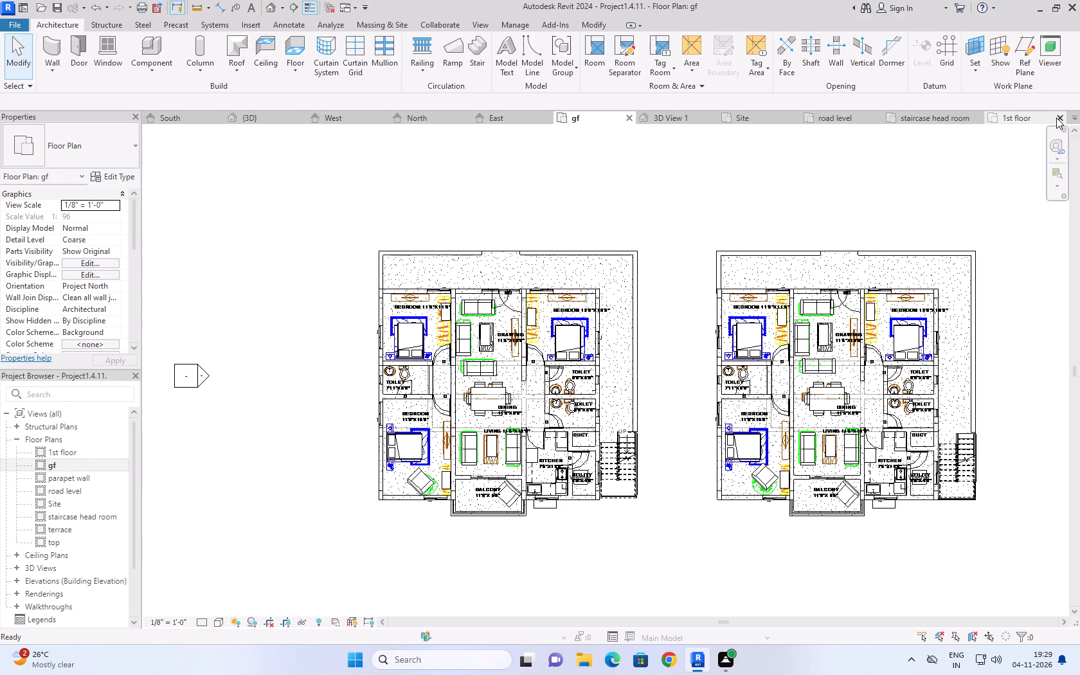
click(1056, 118)
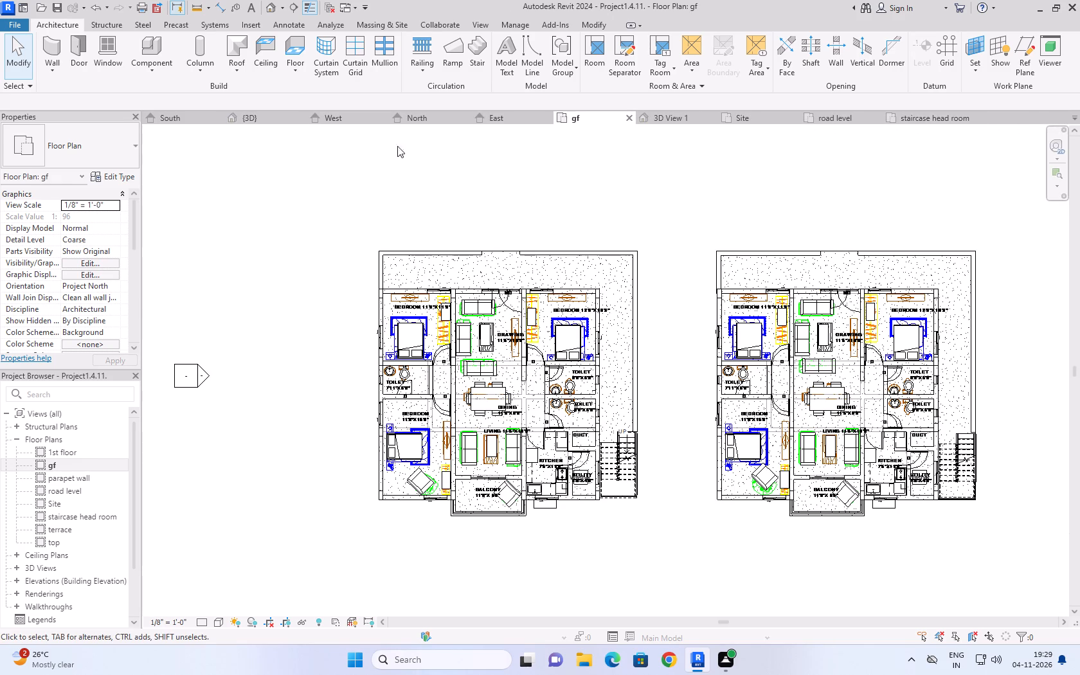
click(295, 118)
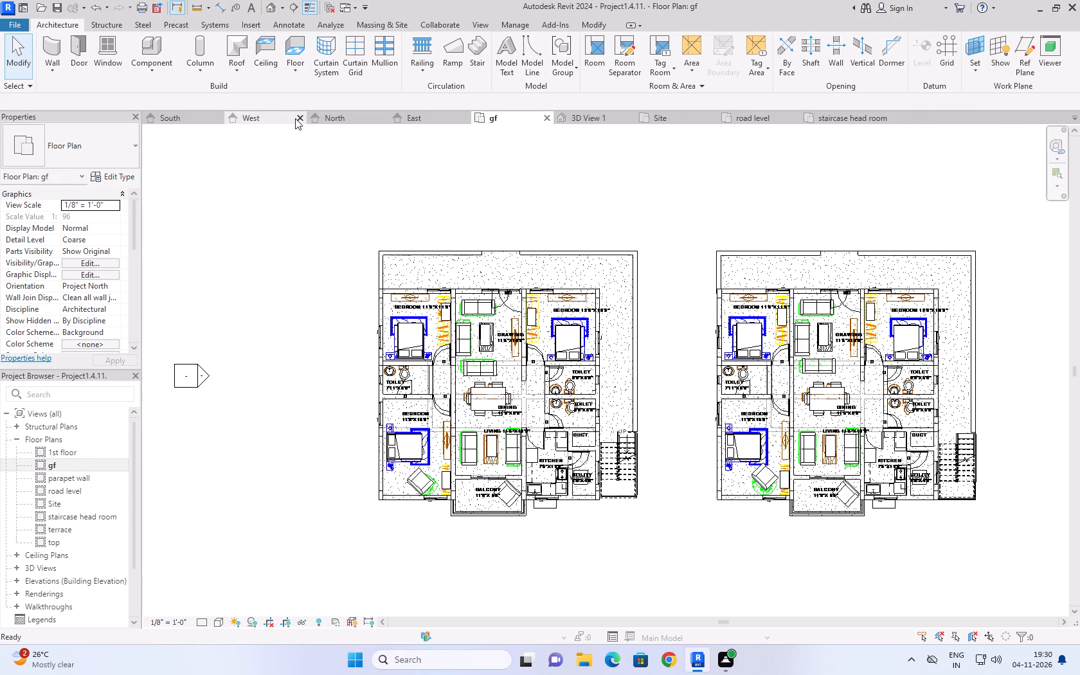
click(299, 117)
click(299, 117)
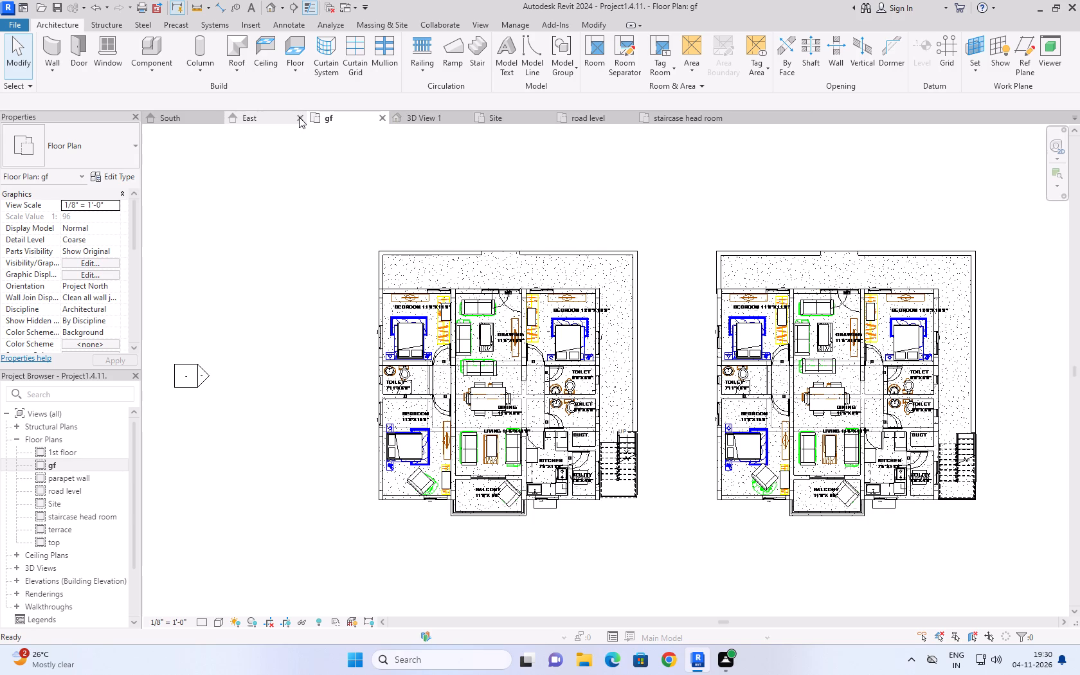
click(299, 117)
click(301, 113)
click(300, 116)
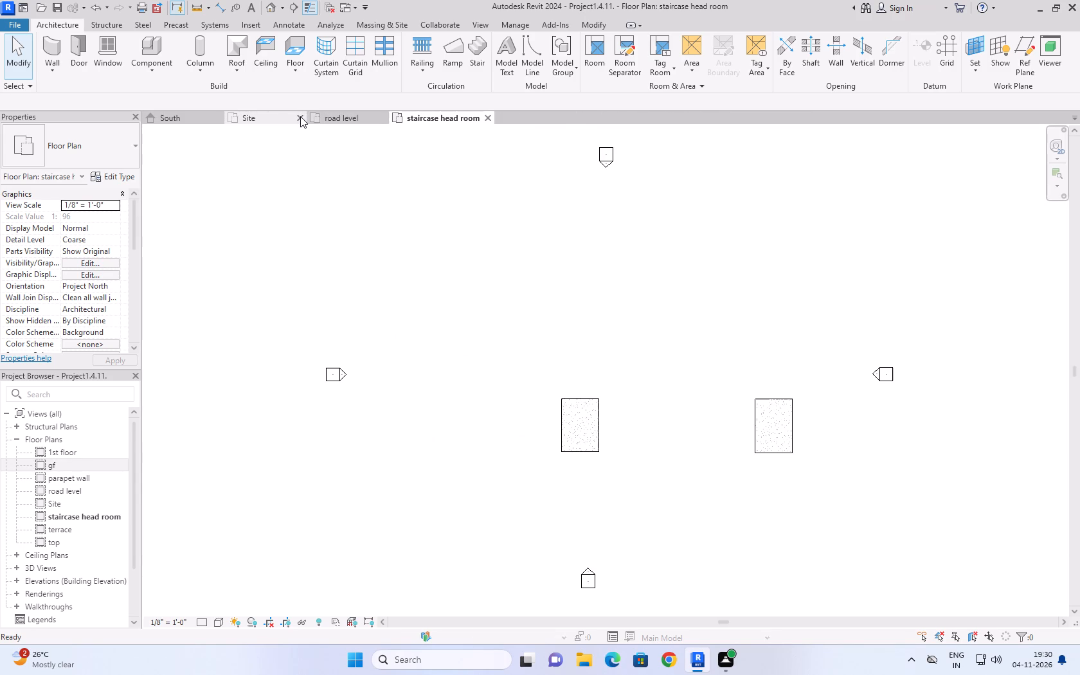
click(300, 118)
click(300, 118)
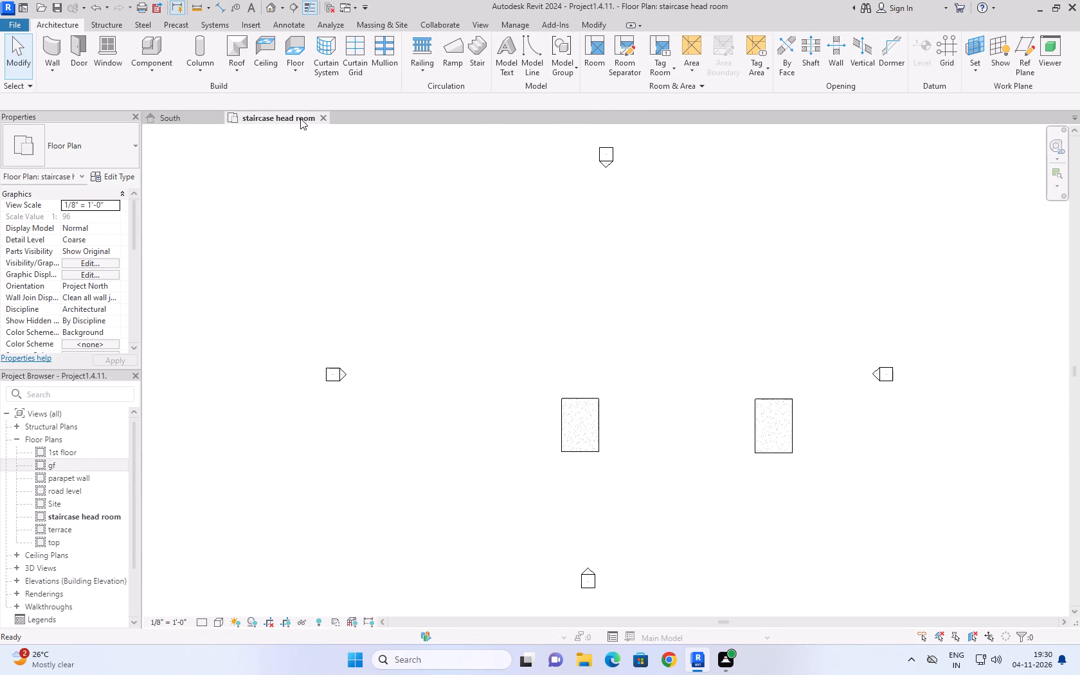
click(317, 114)
click(319, 114)
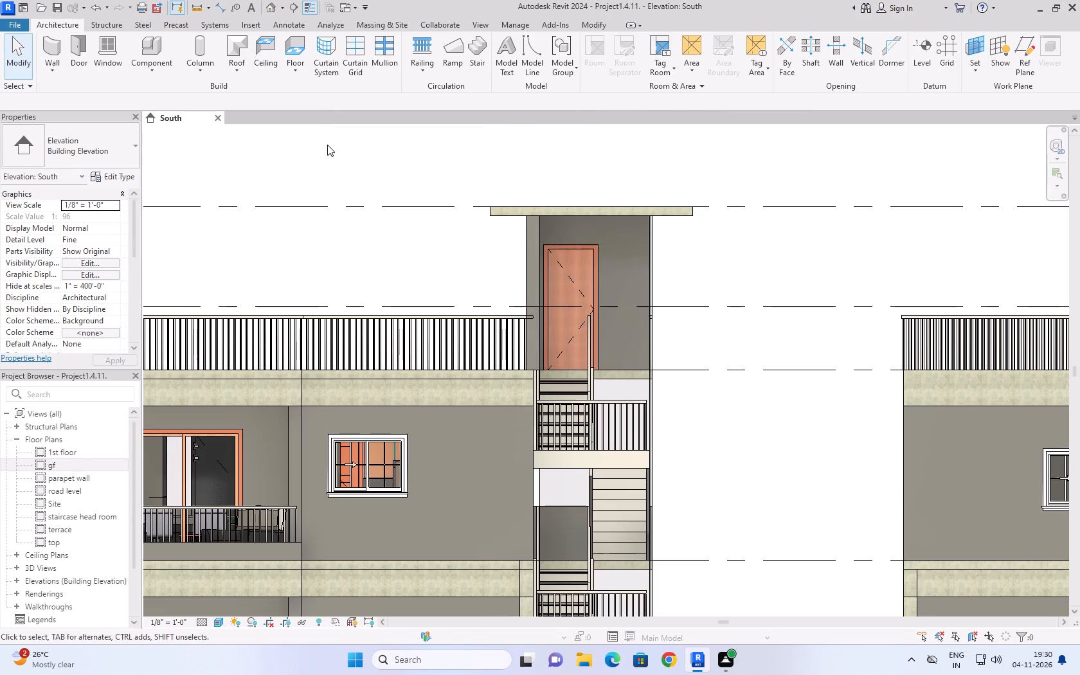
Examine the two buildings in the South elevation against the level lines from top up to staircase head room.
scroll(680, 394, down, 11)
scroll(771, 516, down, 4)
scroll(876, 575, up, 2)
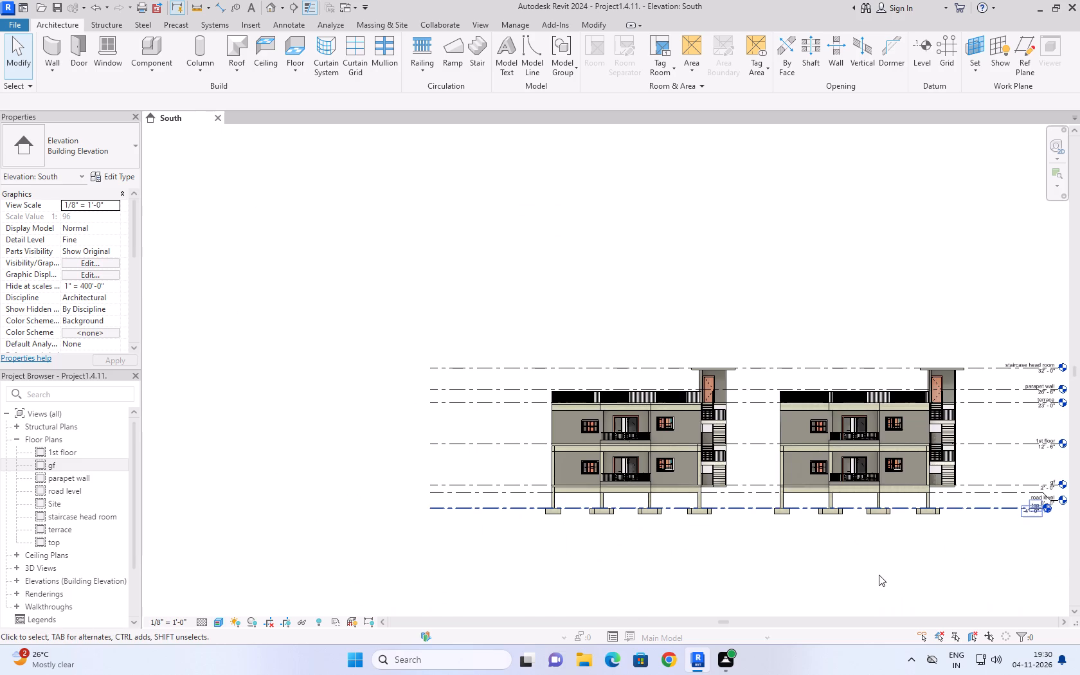
scroll(879, 575, up, 8)
middle_drag(941, 493, 656, 618)
scroll(859, 481, down, 4)
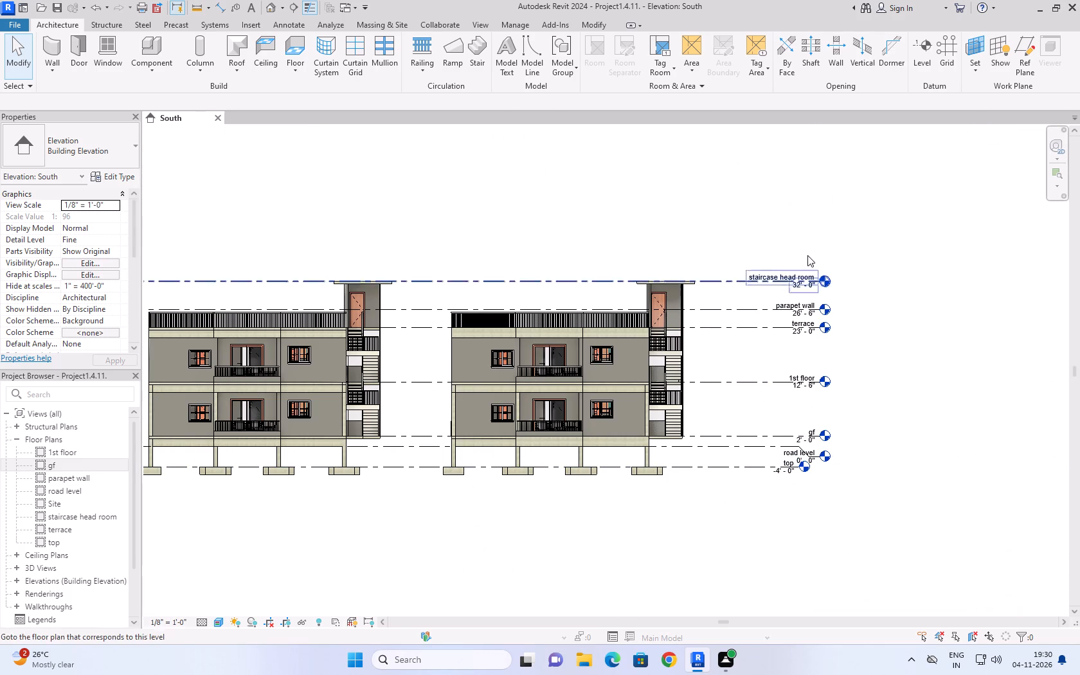
scroll(798, 478, up, 3)
scroll(841, 379, up, 1)
middle_drag(843, 379, 828, 431)
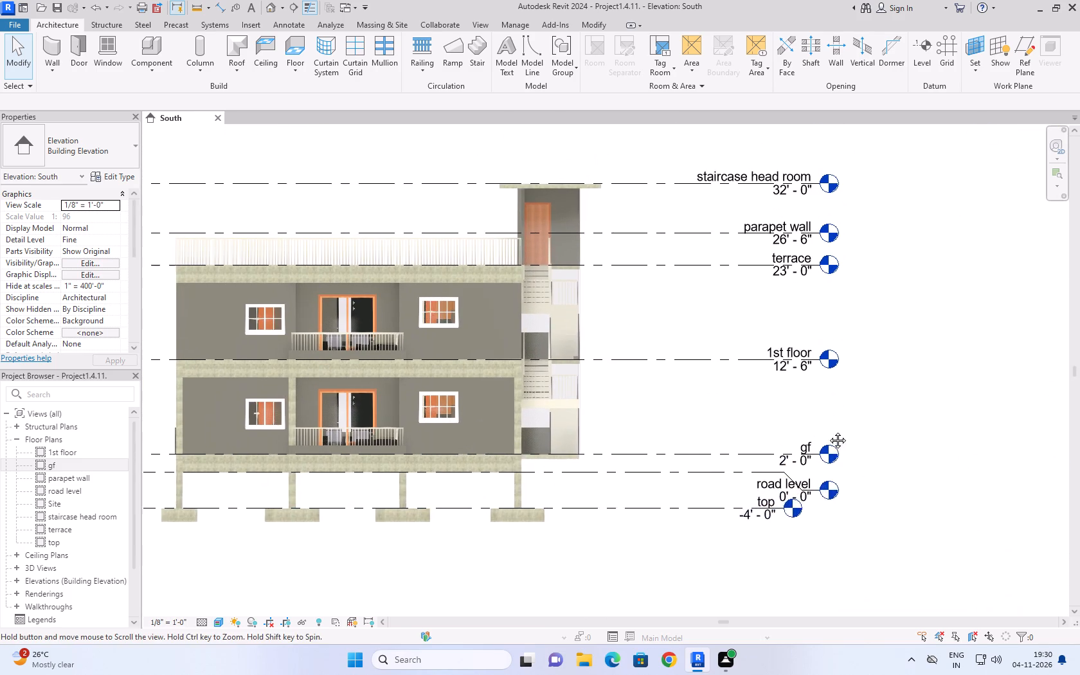
middle_drag(828, 431, 818, 464)
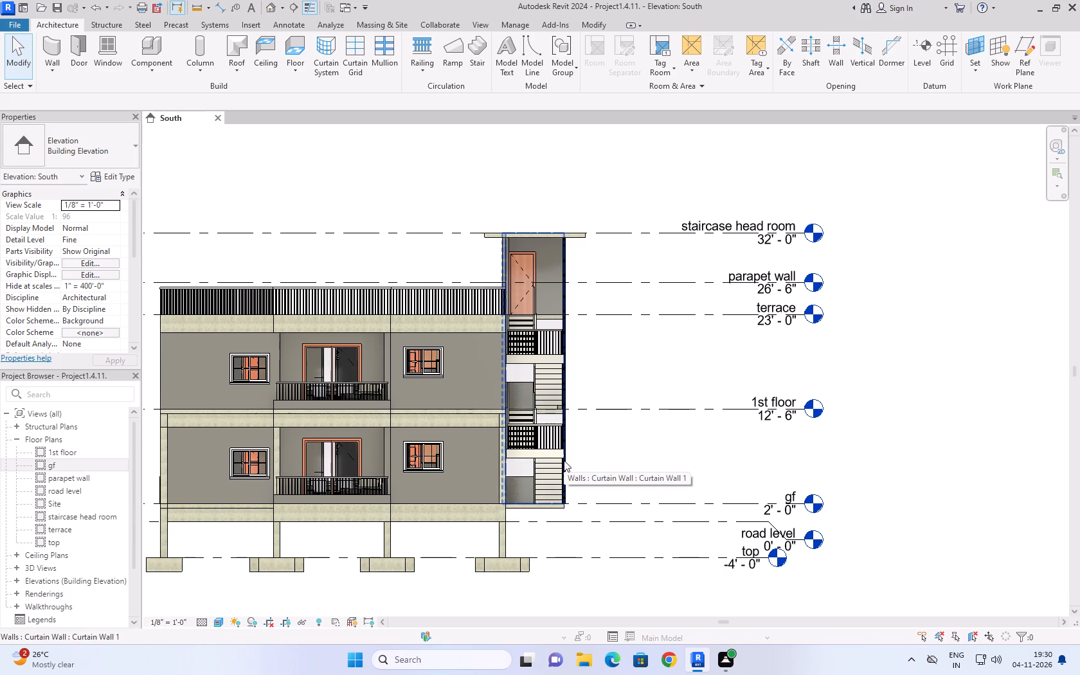
scroll(564, 460, down, 3)
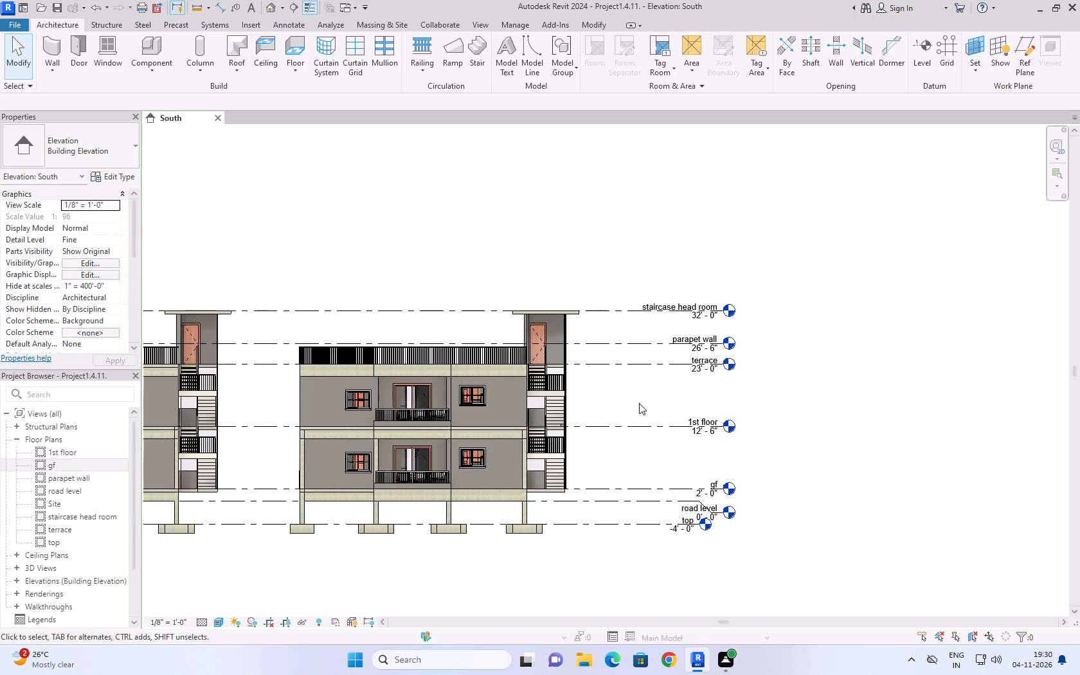
scroll(739, 395, down, 3)
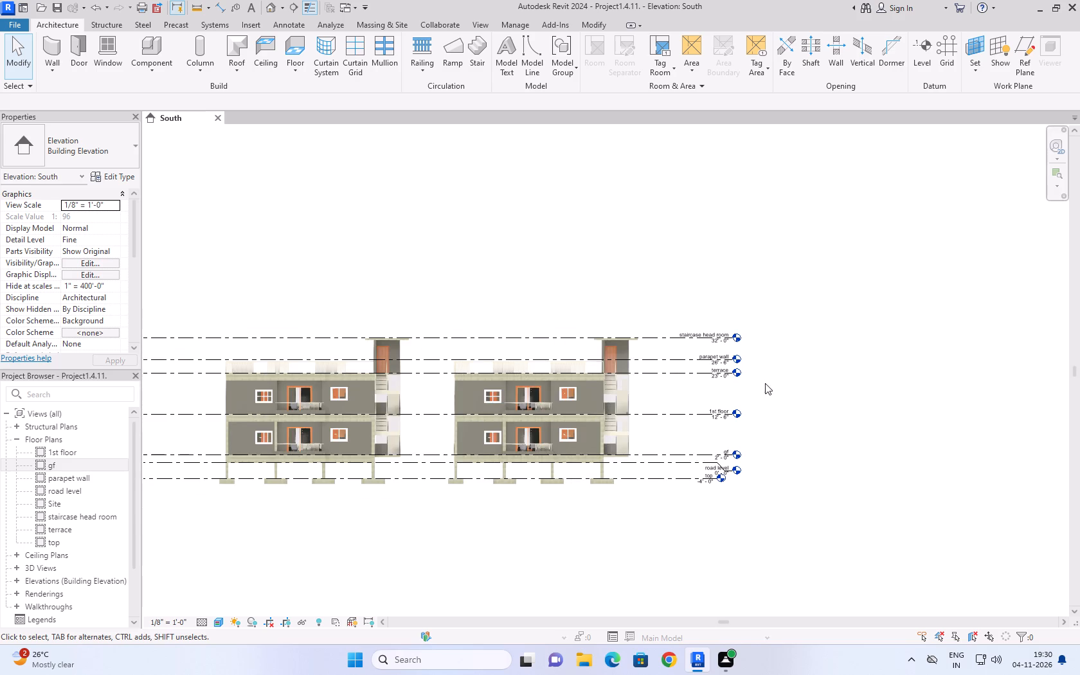
scroll(677, 519, down, 1)
scroll(679, 518, up, 2)
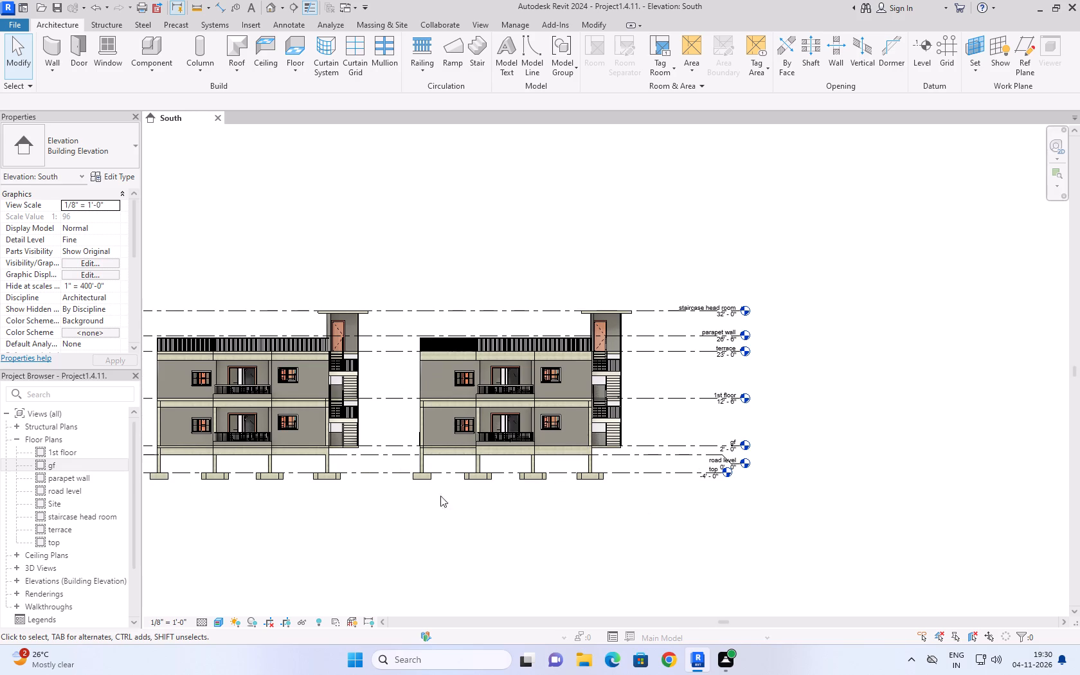
scroll(422, 366, up, 4)
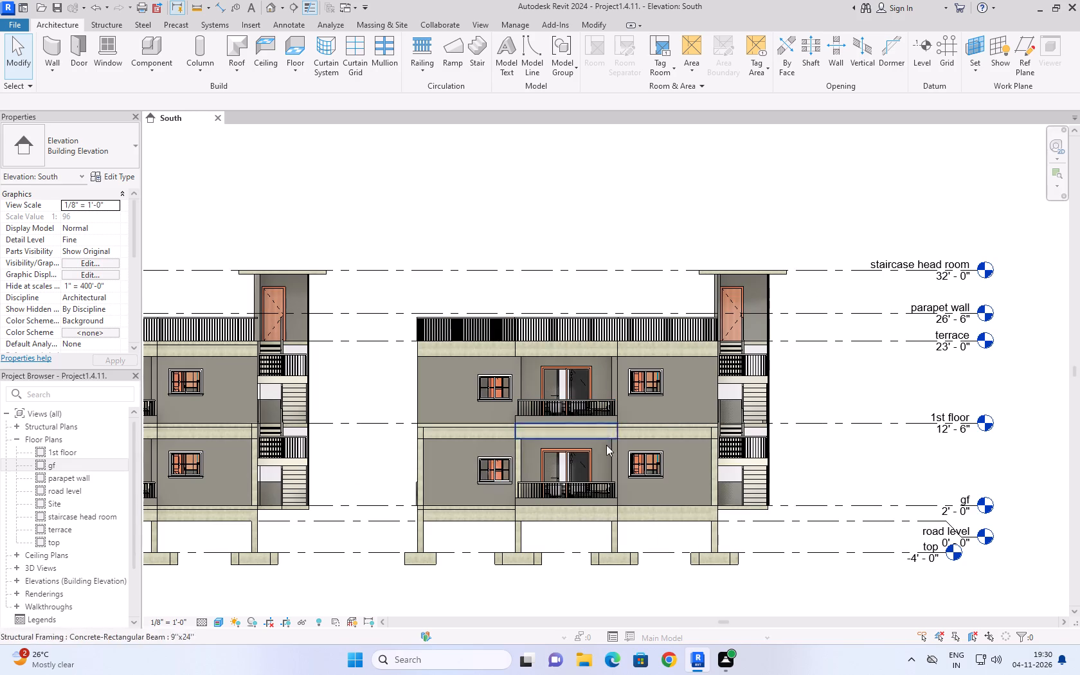
scroll(727, 313, down, 6)
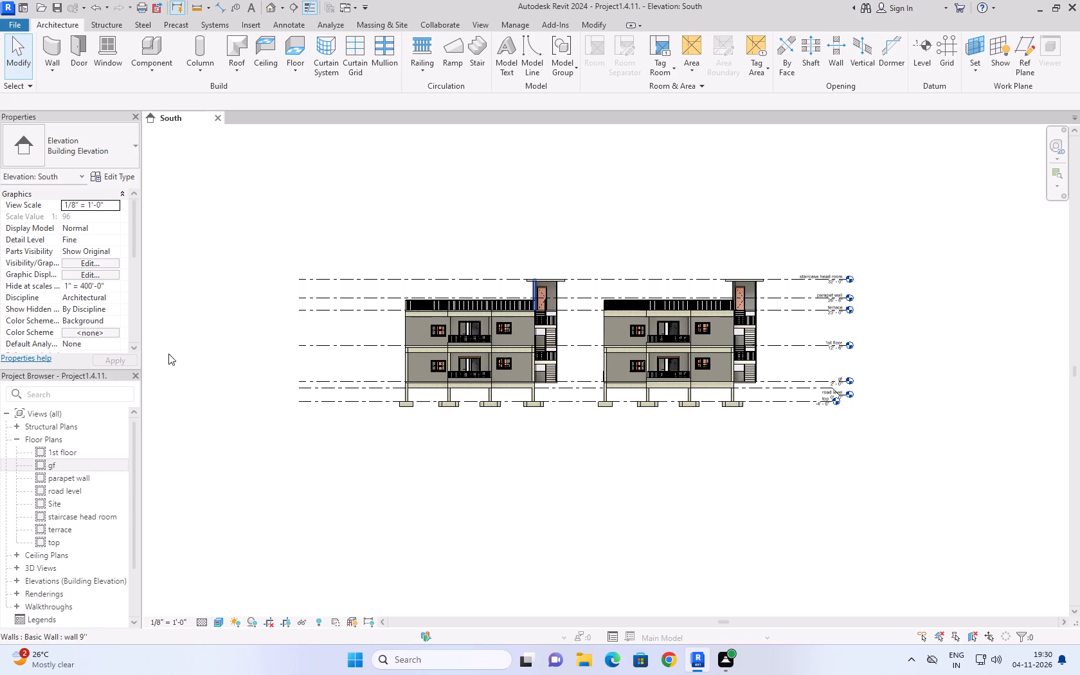
scroll(241, 238, down, 3)
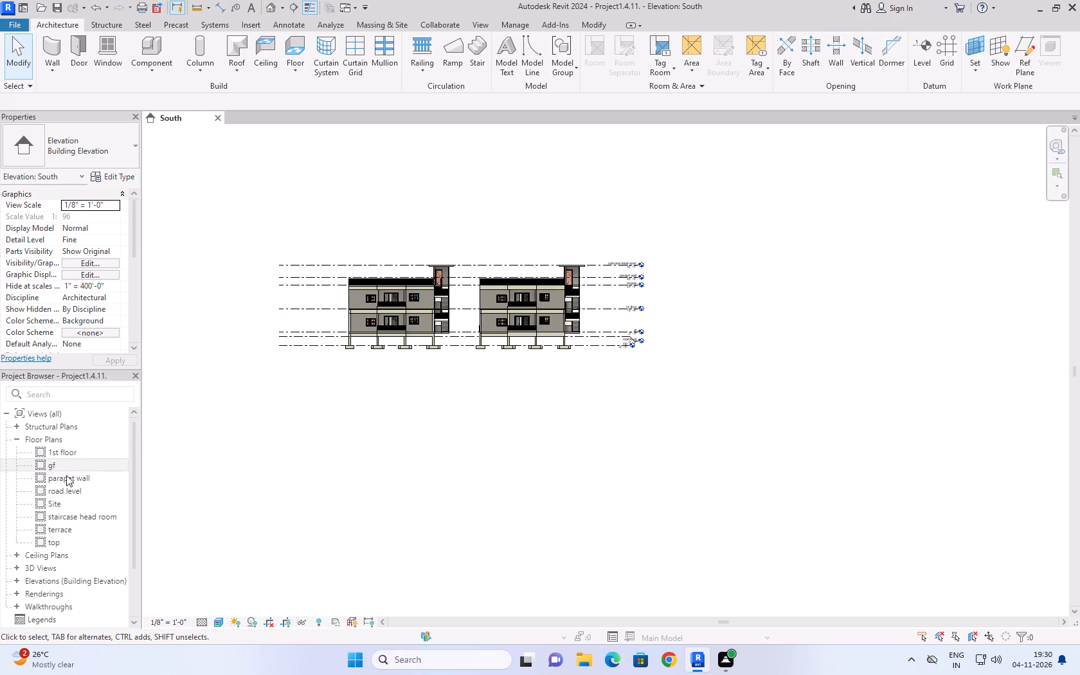
Examine the facades, balcony railings, windows, external staircases and footings of both buildings in the South elevation.
scroll(460, 283, up, 6)
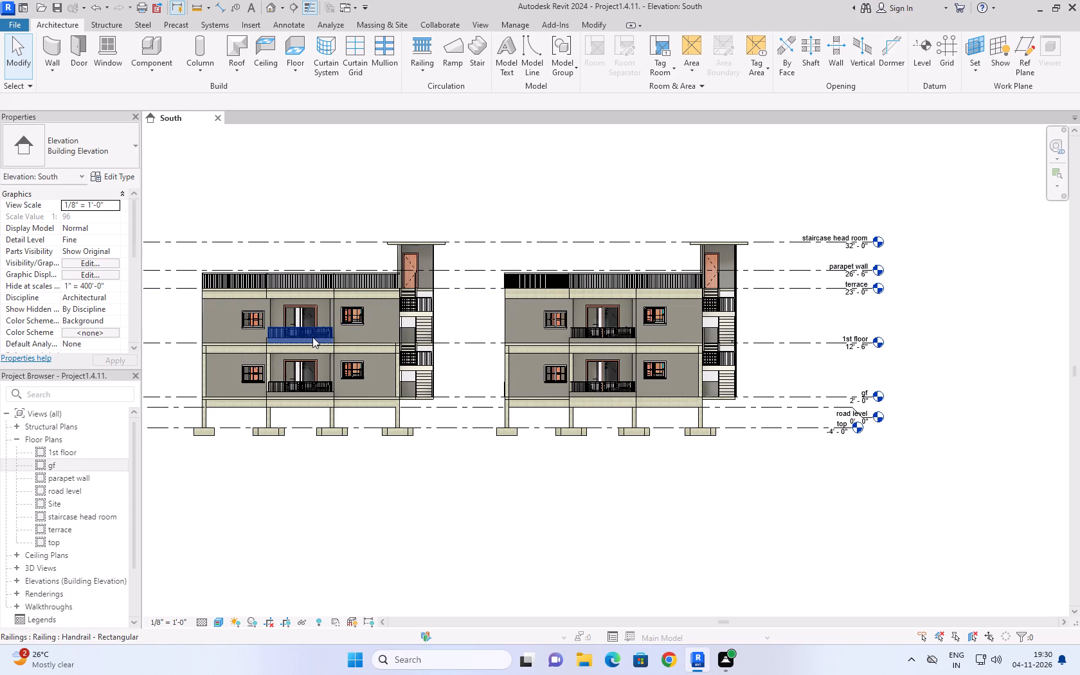
scroll(453, 307, down, 4)
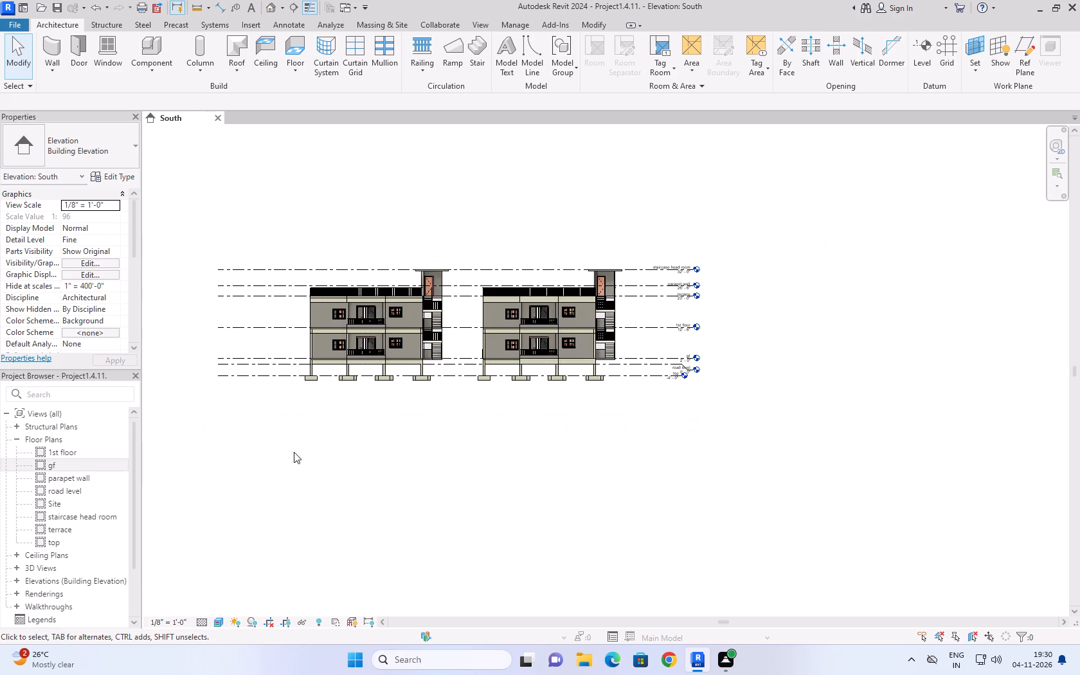
scroll(294, 452, down, 2)
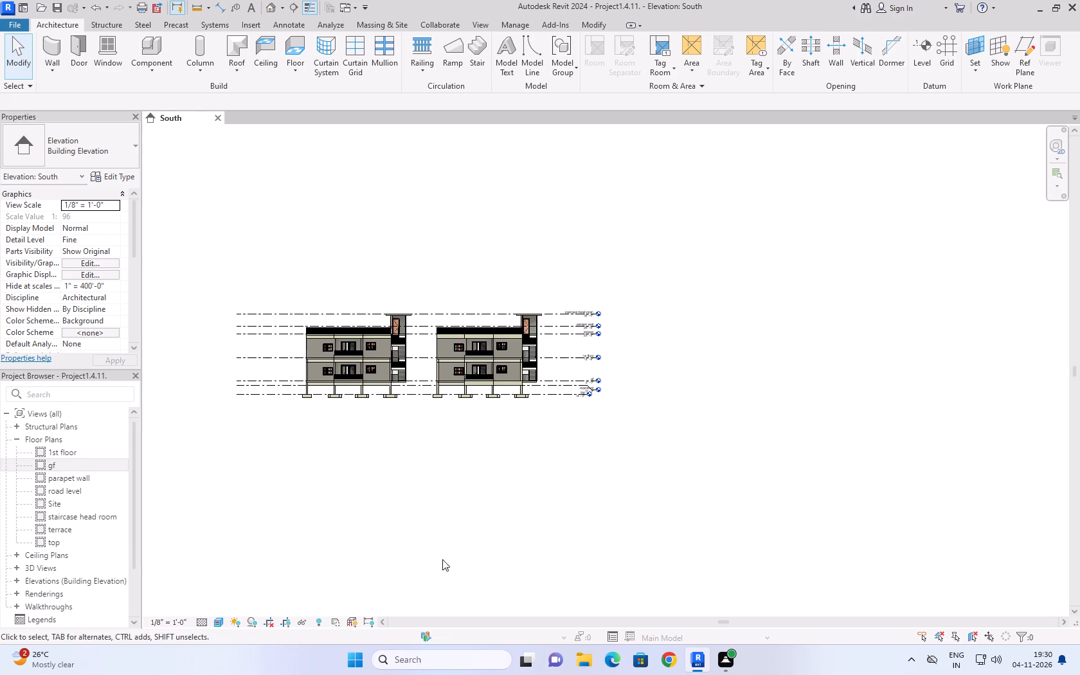
scroll(283, 316, down, 1)
scroll(283, 316, up, 6)
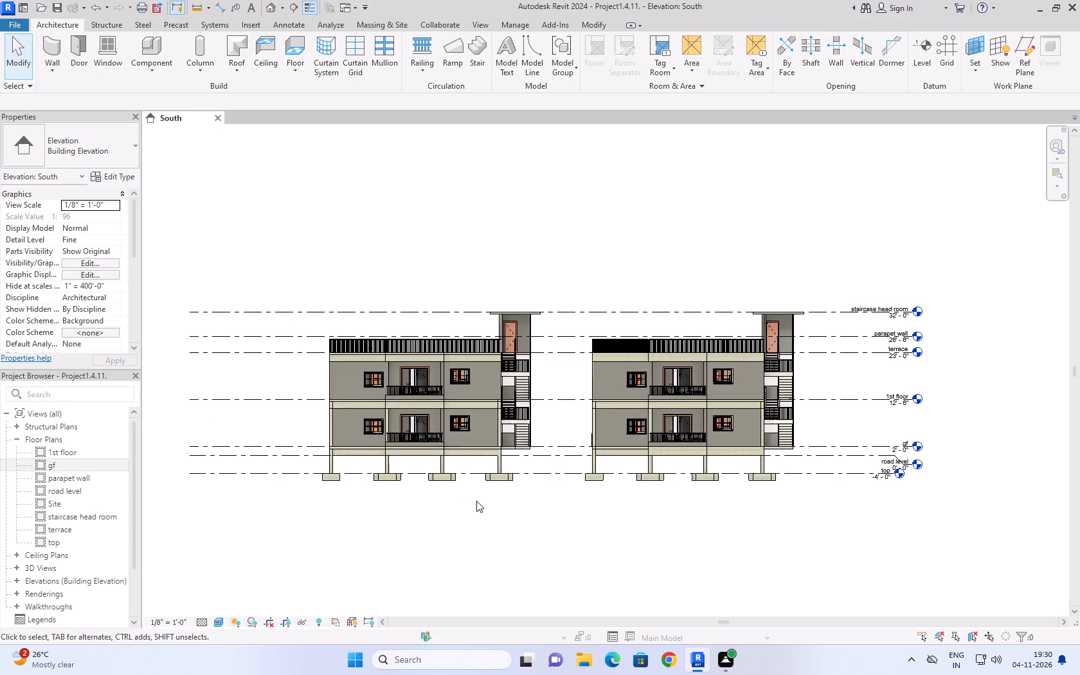
scroll(476, 501, up, 2)
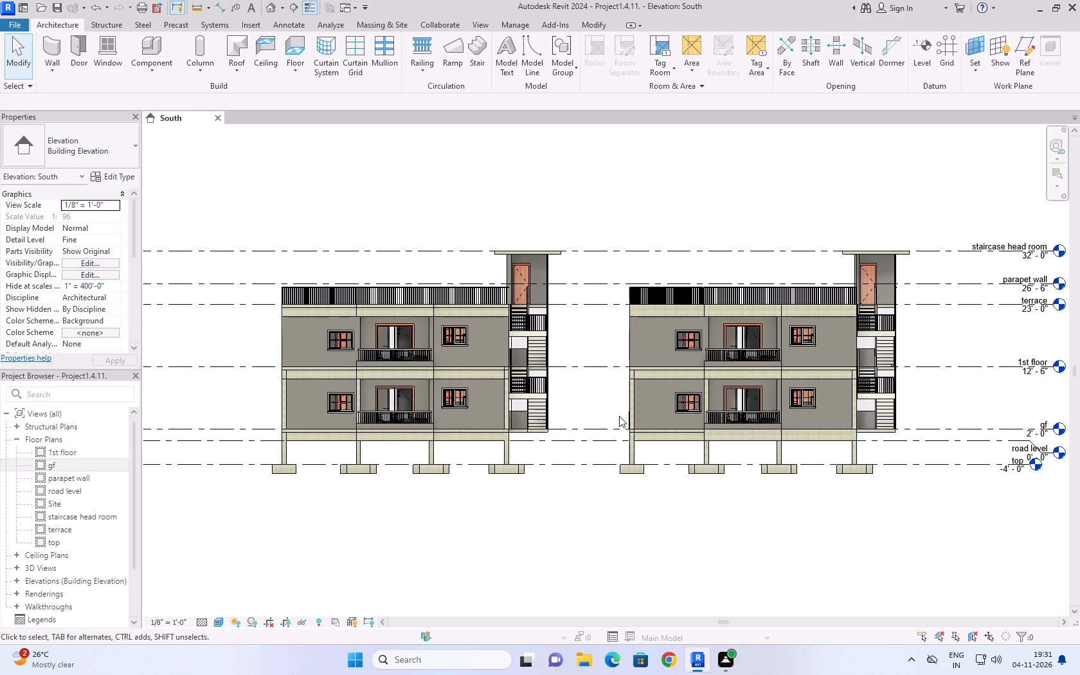
scroll(555, 384, down, 4)
scroll(420, 414, up, 8)
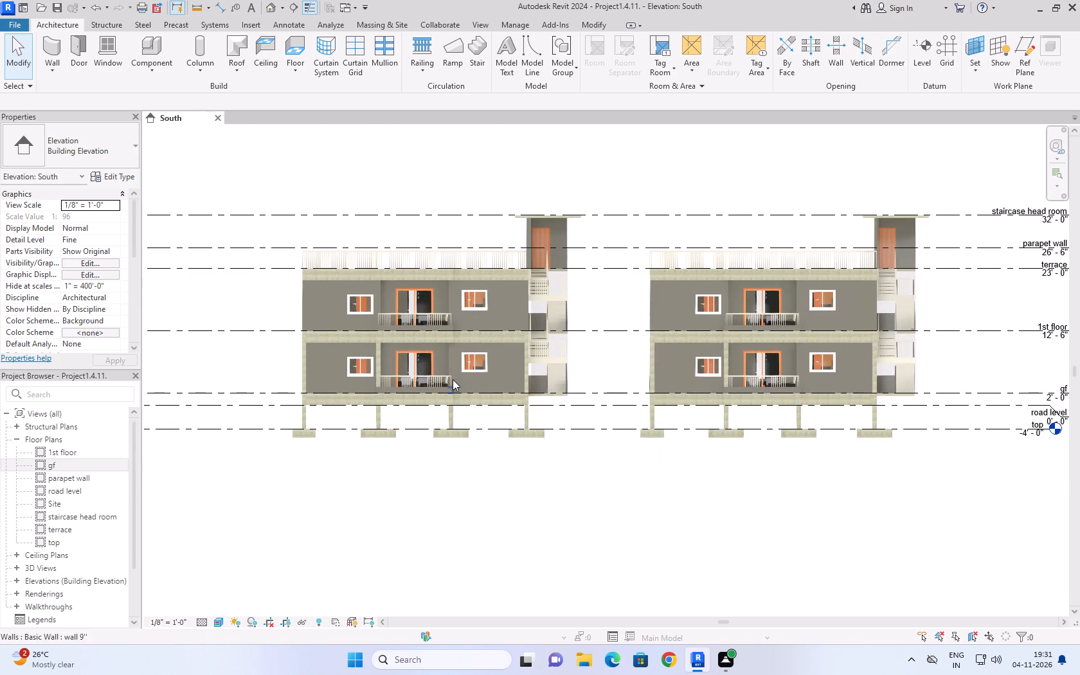
scroll(453, 379, up, 1)
middle_drag(473, 321, 398, 395)
scroll(398, 395, down, 3)
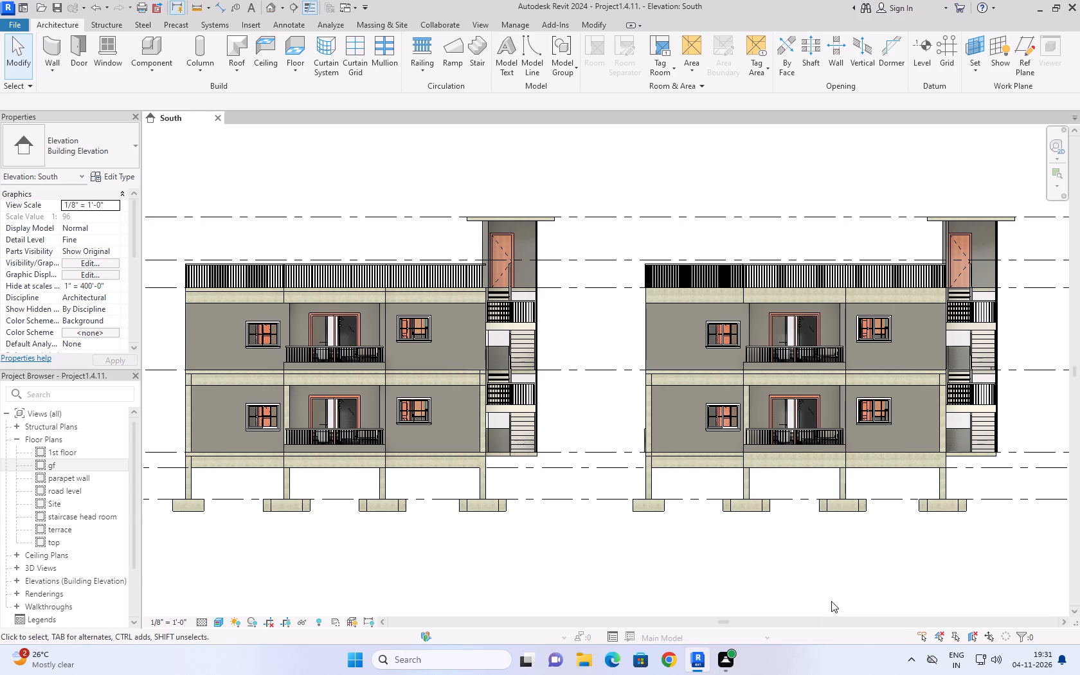
scroll(632, 539, down, 4)
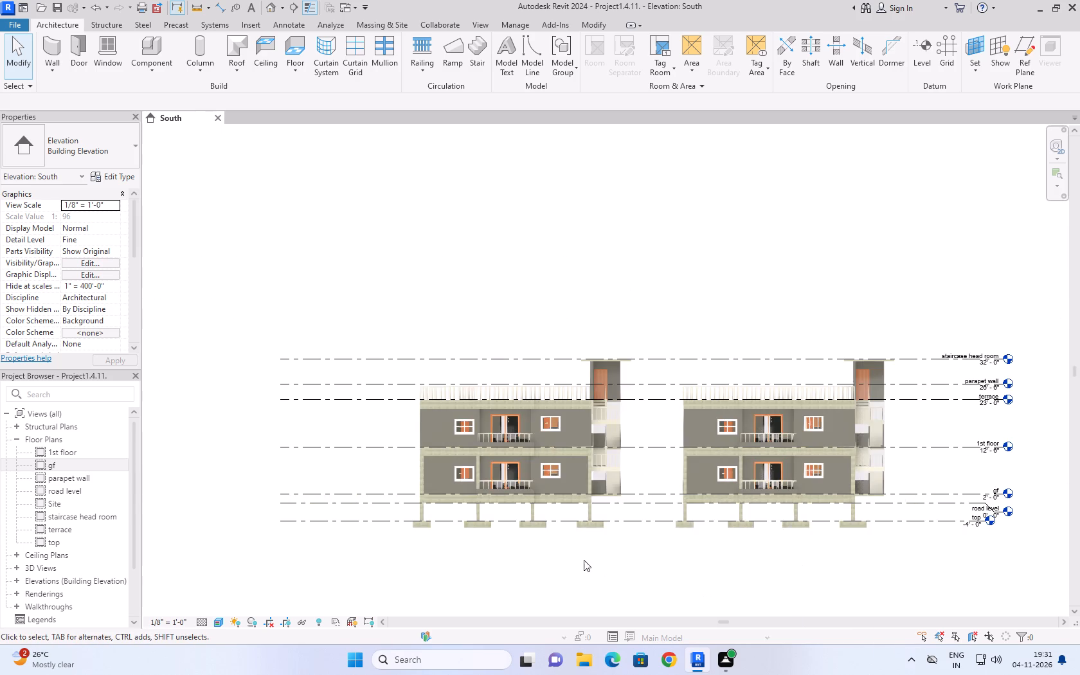
scroll(585, 535, up, 3)
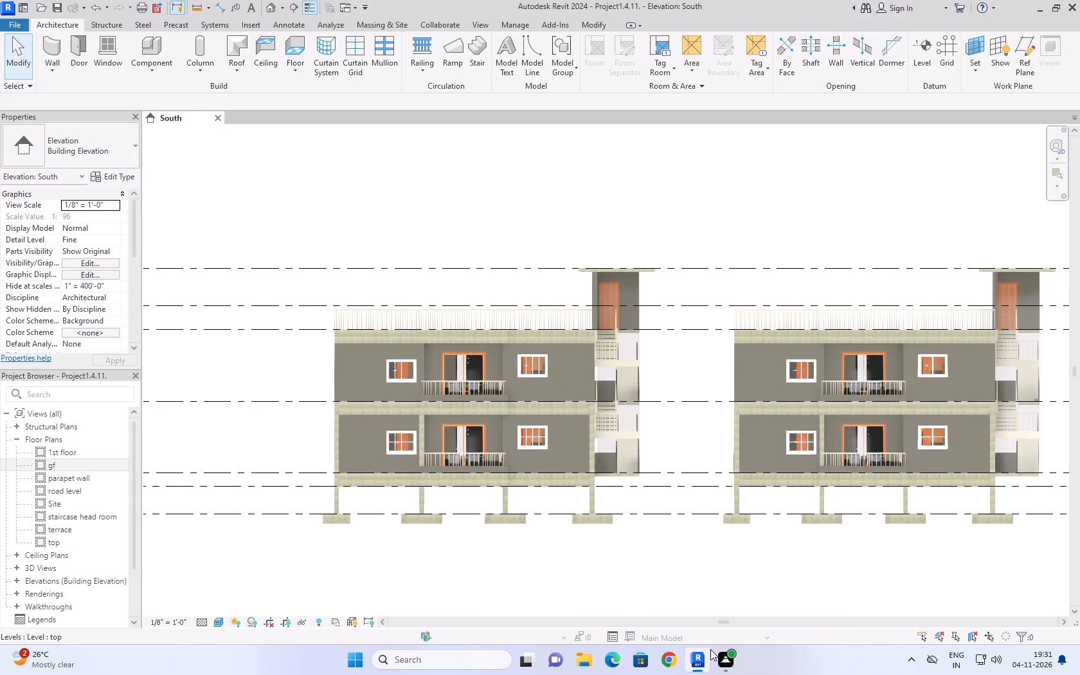
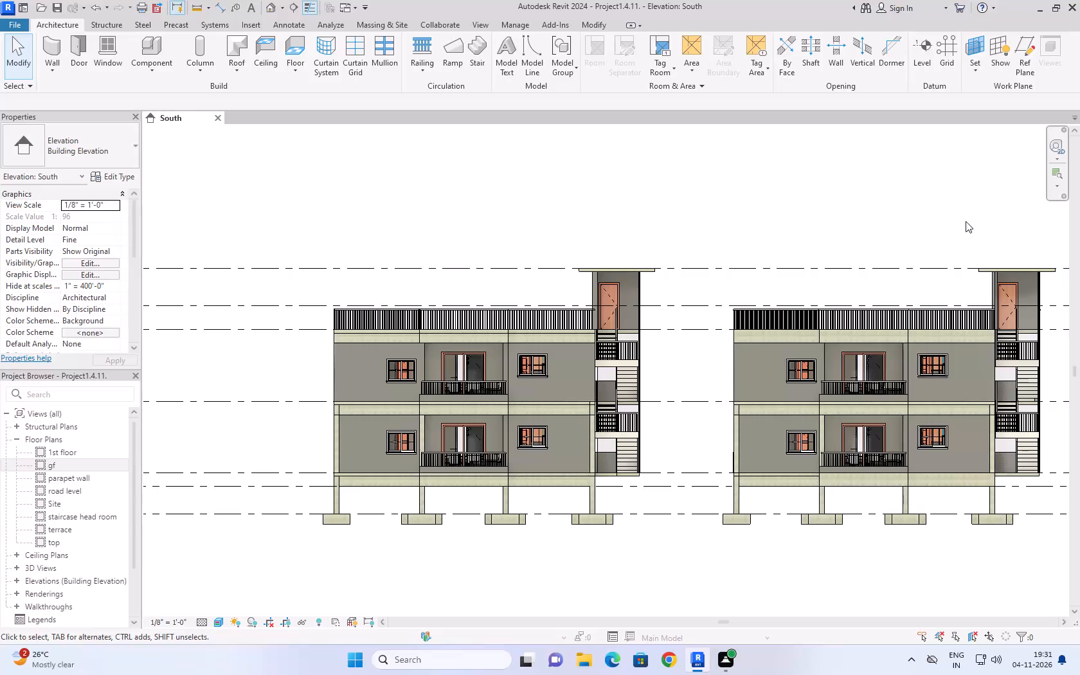
Examine the level lines and the ground-floor balcony door of the west building in the South elevation.
scroll(229, 372, down, 8)
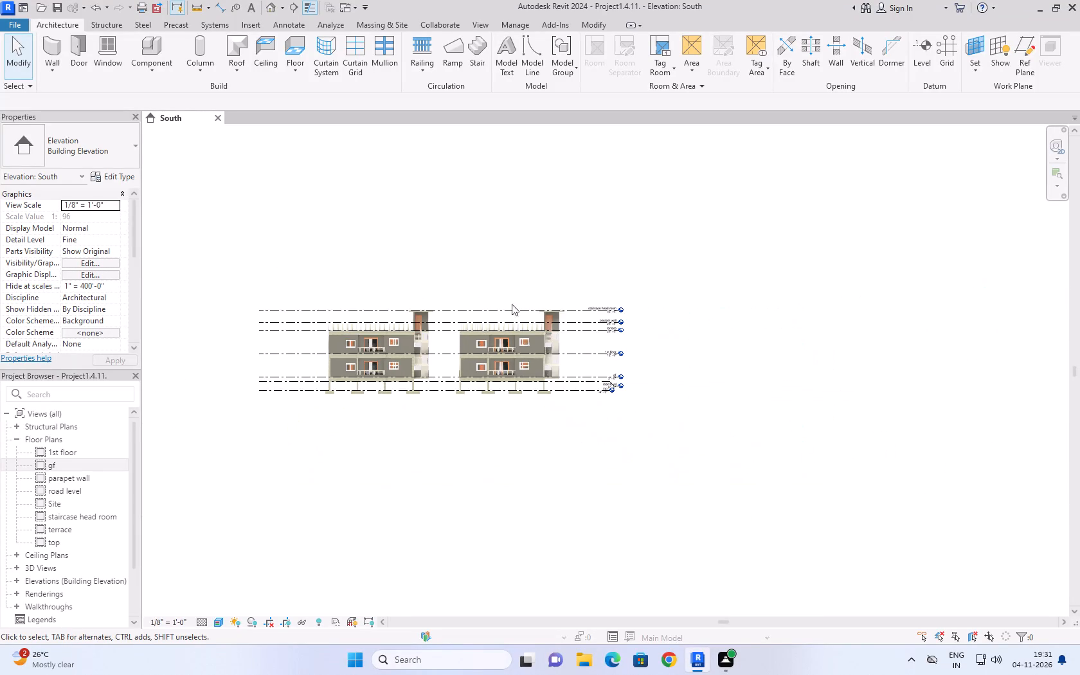
scroll(530, 308, down, 3)
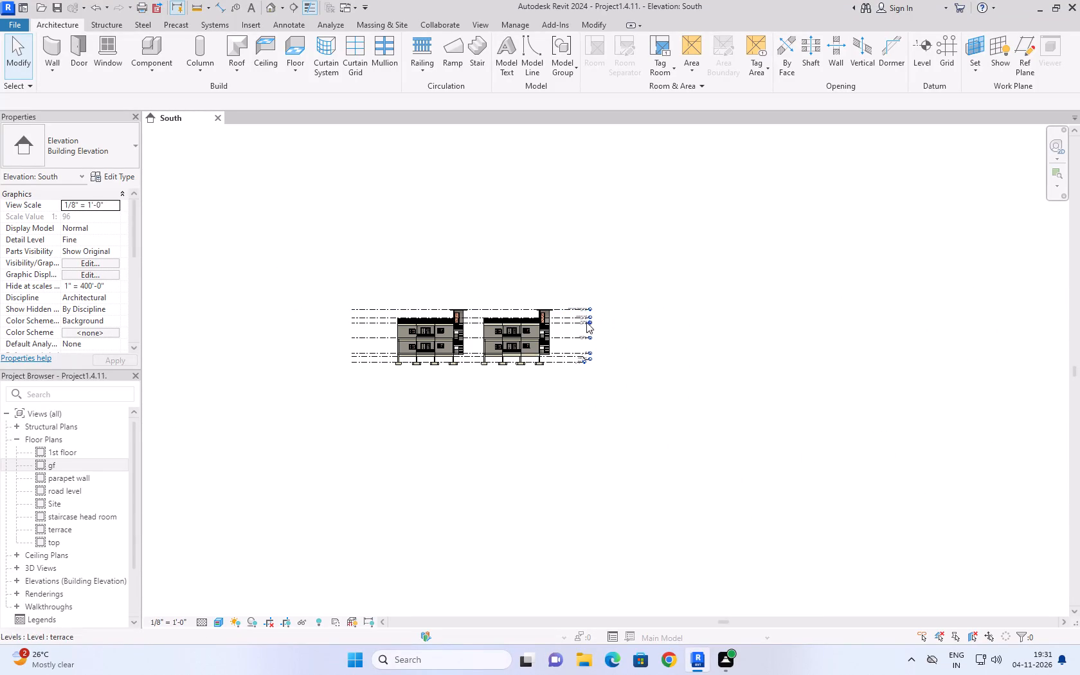
scroll(424, 332, up, 11)
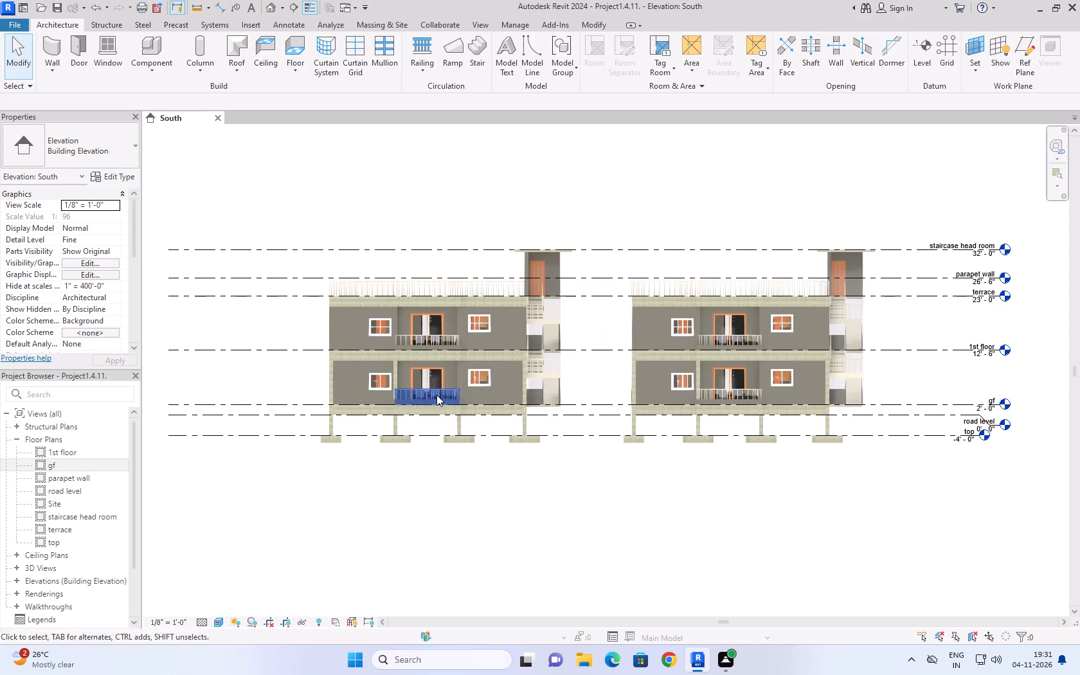
scroll(437, 395, up, 7)
scroll(366, 352, up, 10)
scroll(429, 344, up, 6)
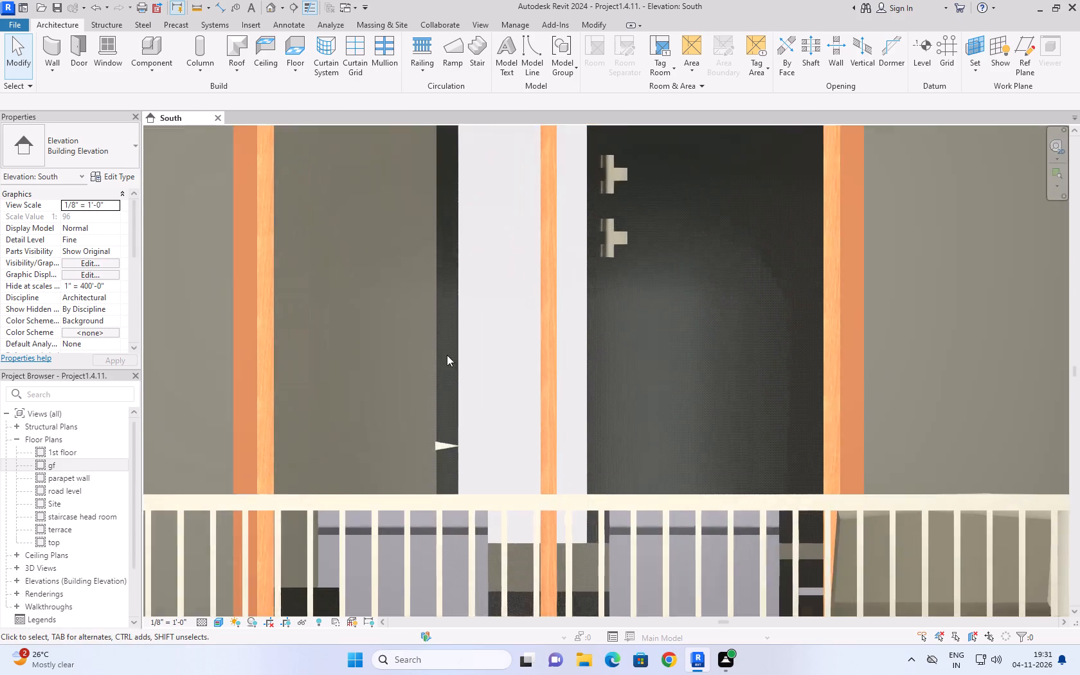
scroll(447, 355, up, 4)
scroll(453, 357, up, 18)
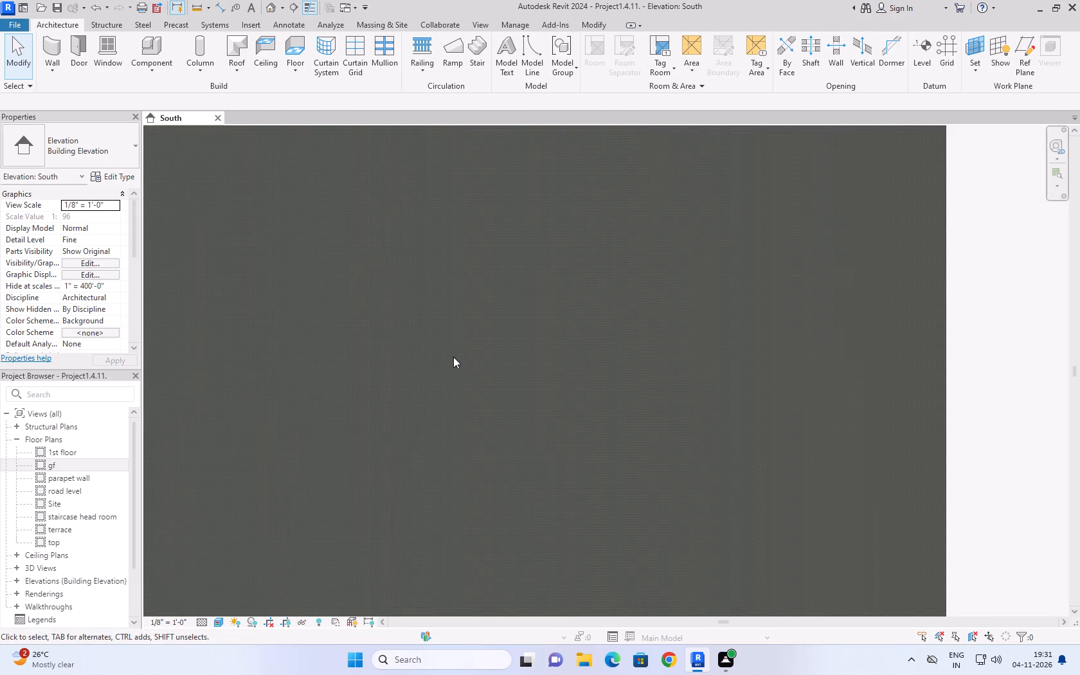
scroll(453, 357, down, 20)
scroll(453, 357, down, 18)
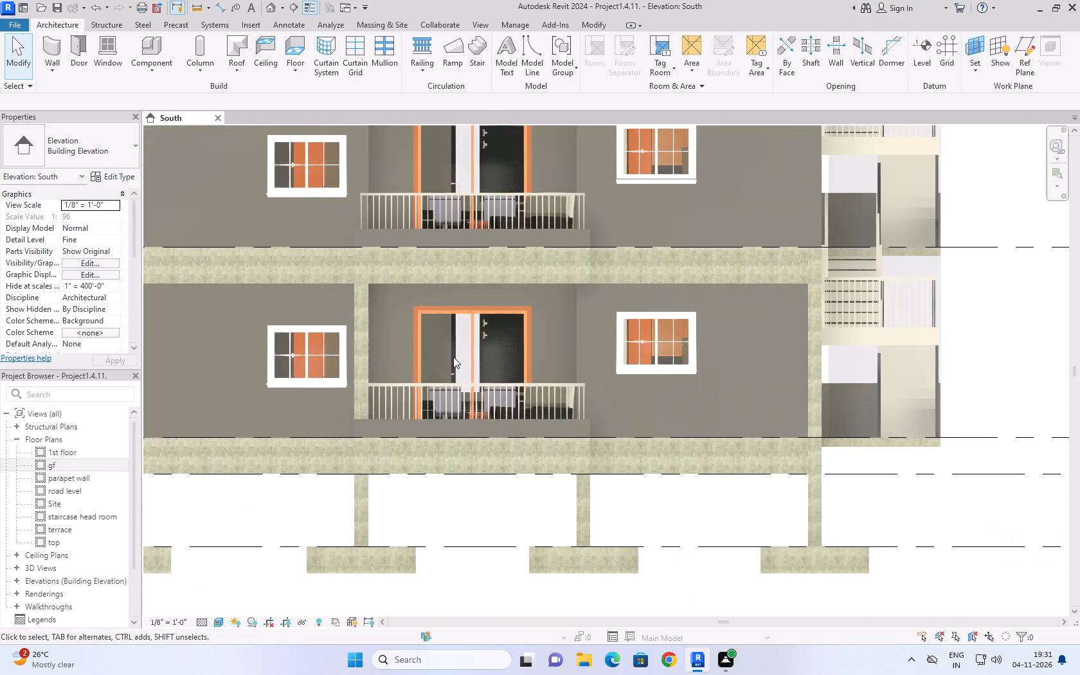
scroll(453, 357, down, 4)
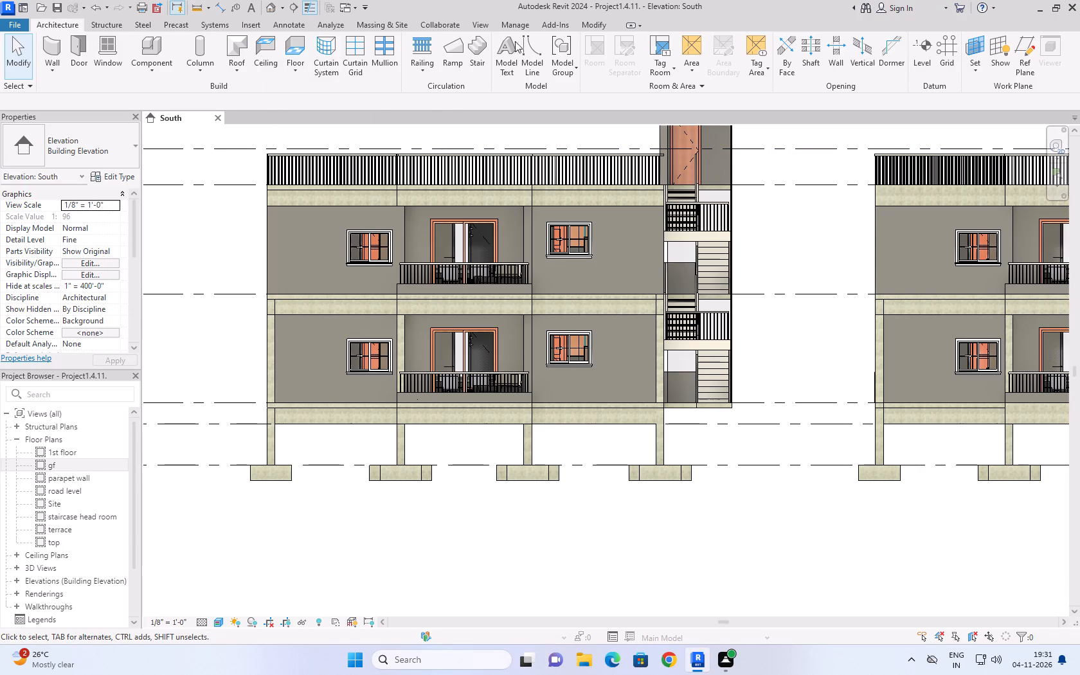
Open the default 3D view and examine the front facades, external staircases and footings of both buildings.
click(484, 22)
click(404, 48)
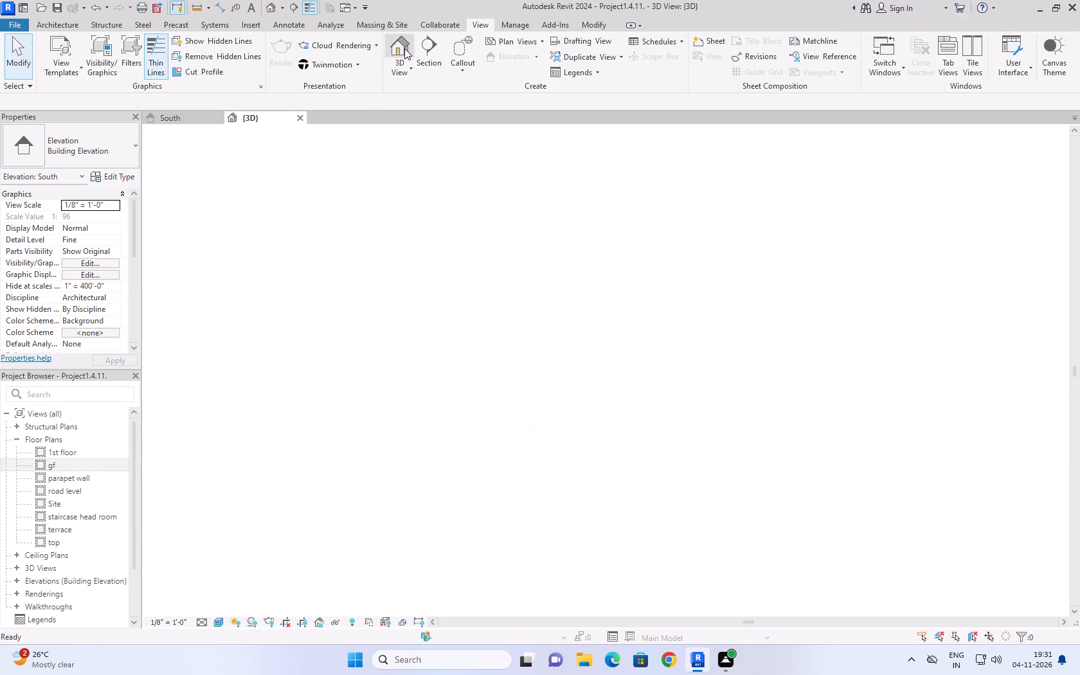
scroll(566, 498, up, 3)
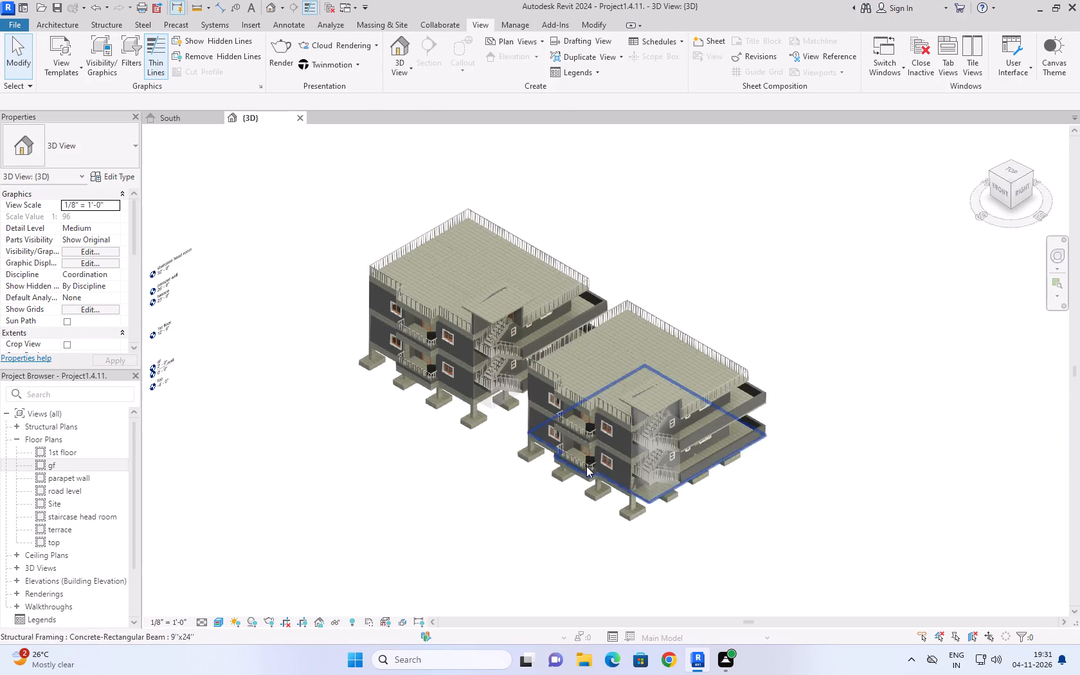
scroll(591, 428, up, 5)
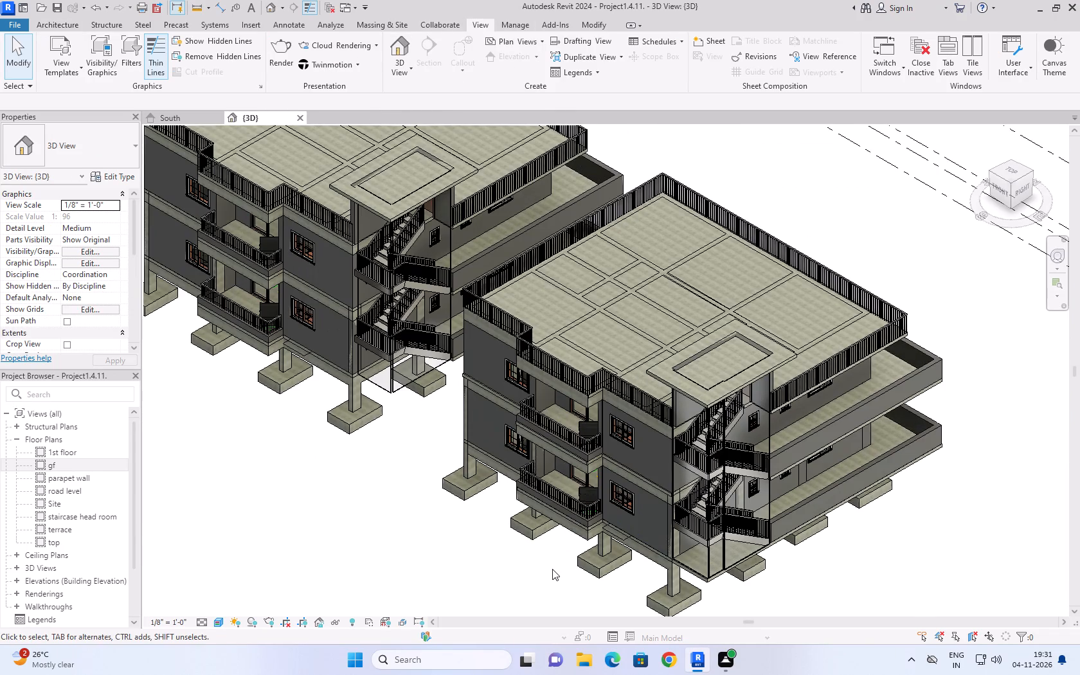
middle_drag(535, 552, 580, 479)
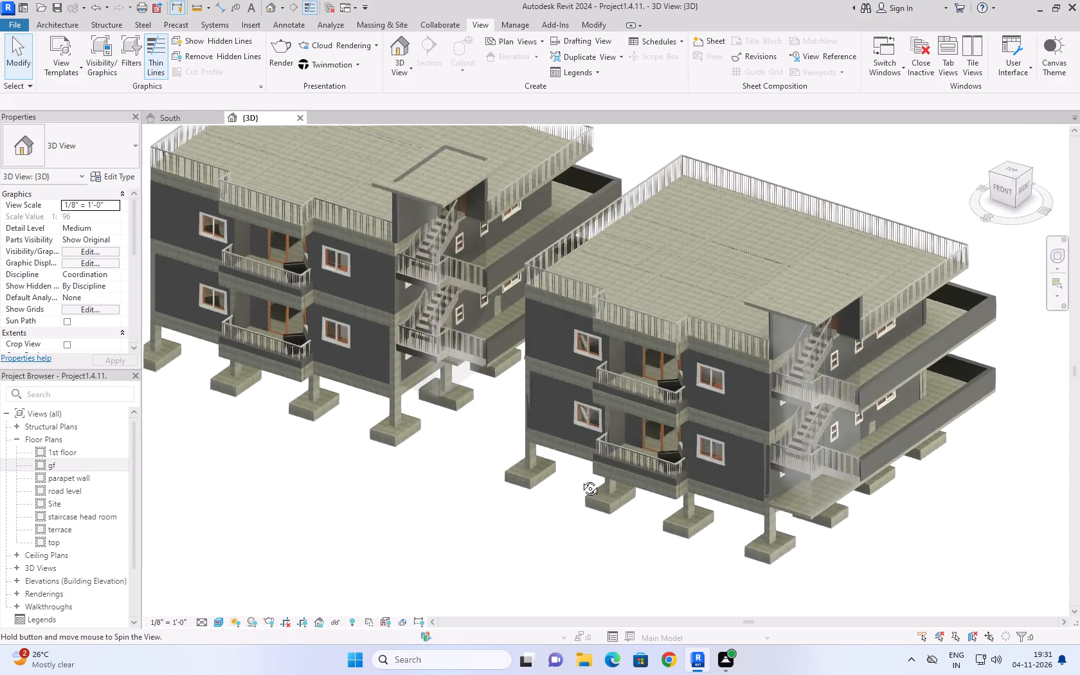
middle_drag(580, 479, 605, 454)
Examine the first-floor balcony, sliding door and furniture behind it in the east building in the 3D view.
scroll(779, 283, up, 6)
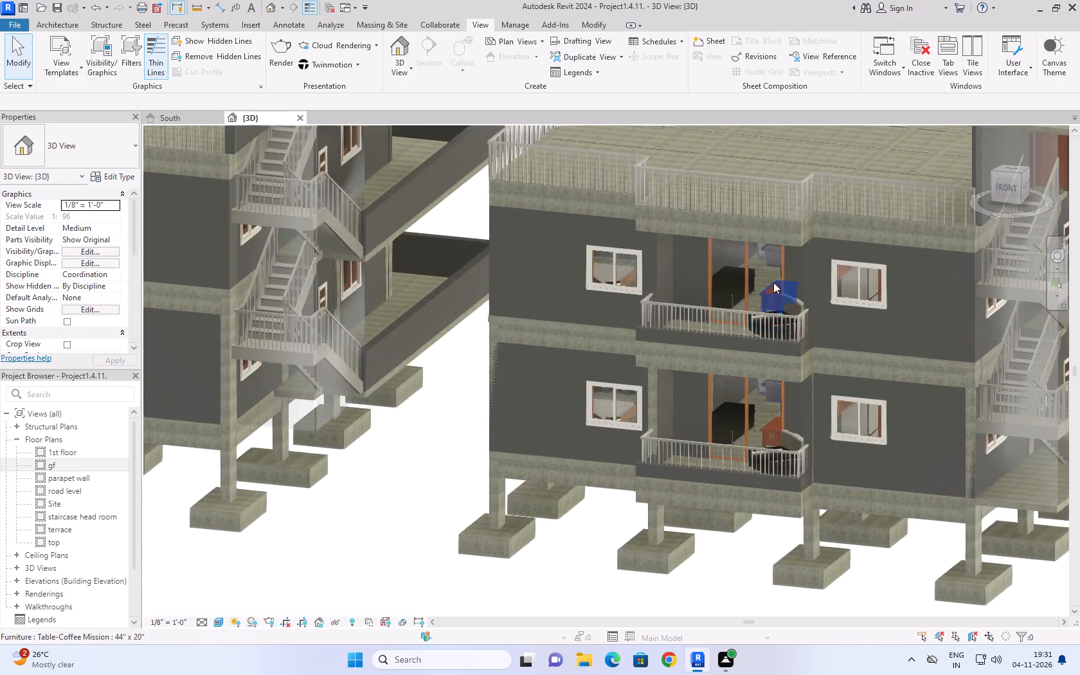
scroll(773, 282, up, 17)
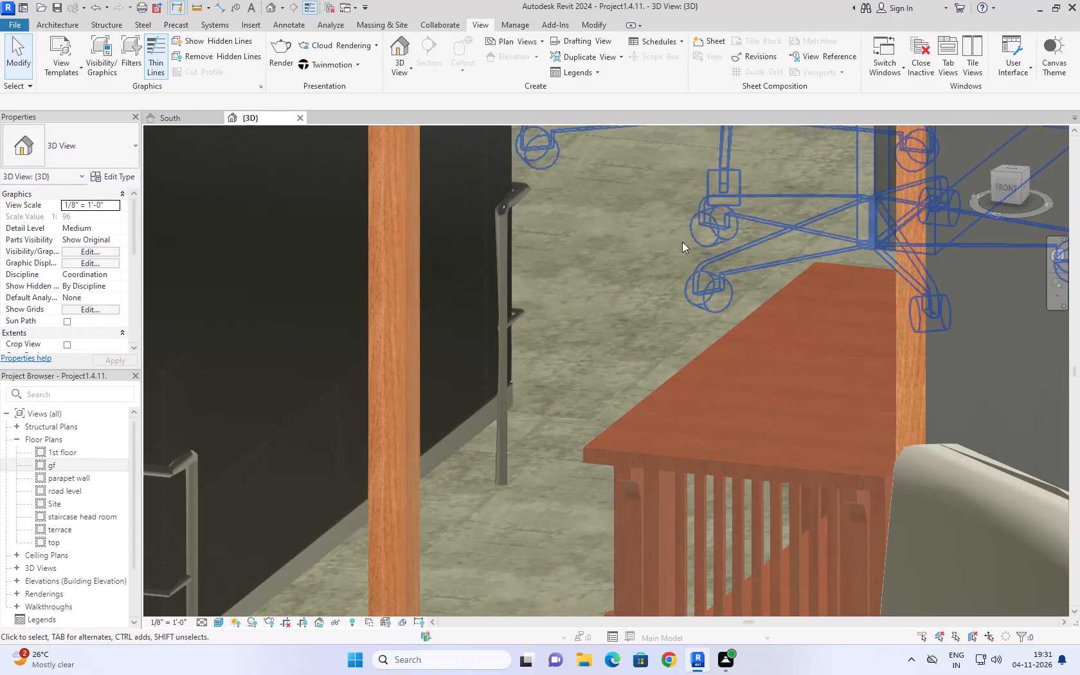
middle_drag(678, 211, 496, 463)
scroll(496, 463, down, 4)
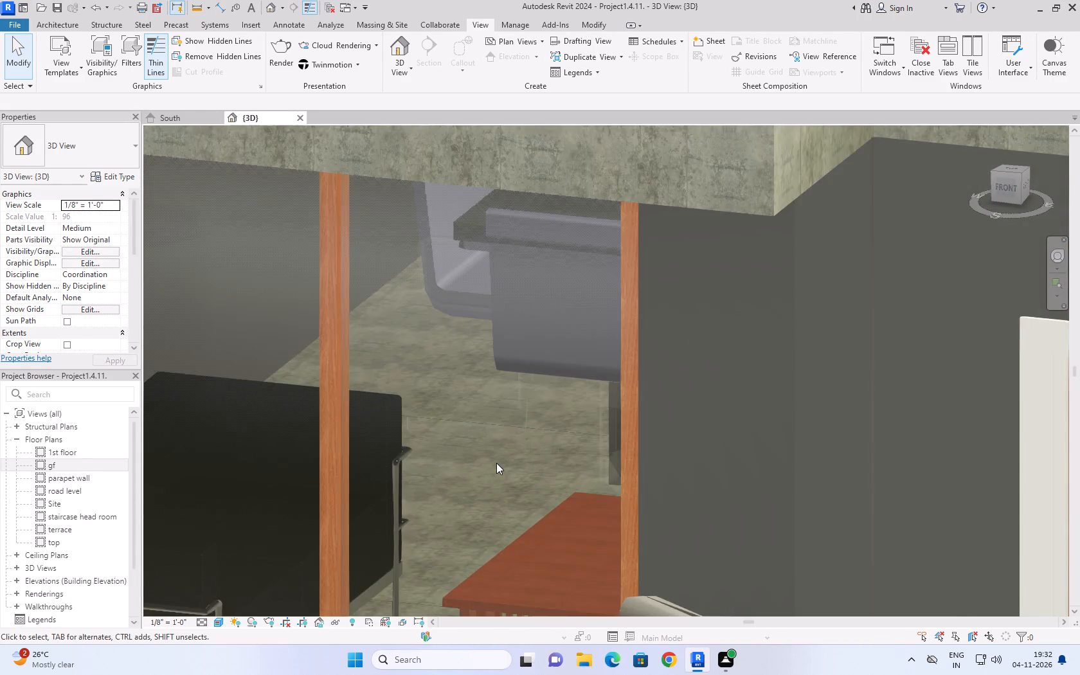
scroll(496, 463, down, 4)
shift+middle_drag(496, 463, 527, 439)
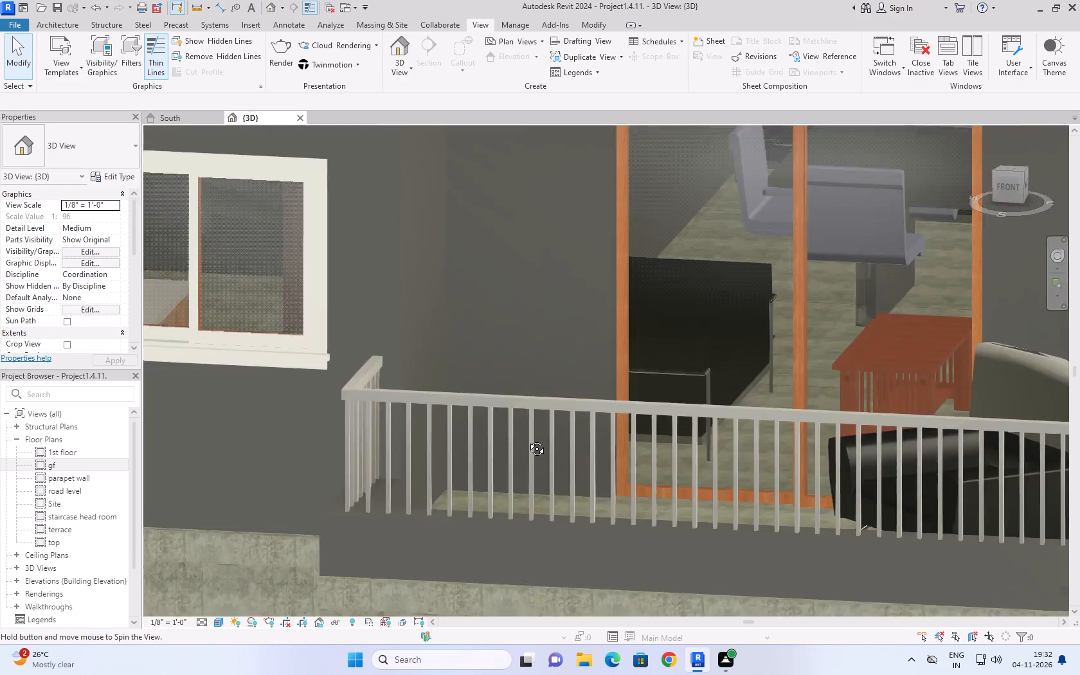
shift+middle_drag(527, 439, 547, 425)
scroll(549, 422, down, 9)
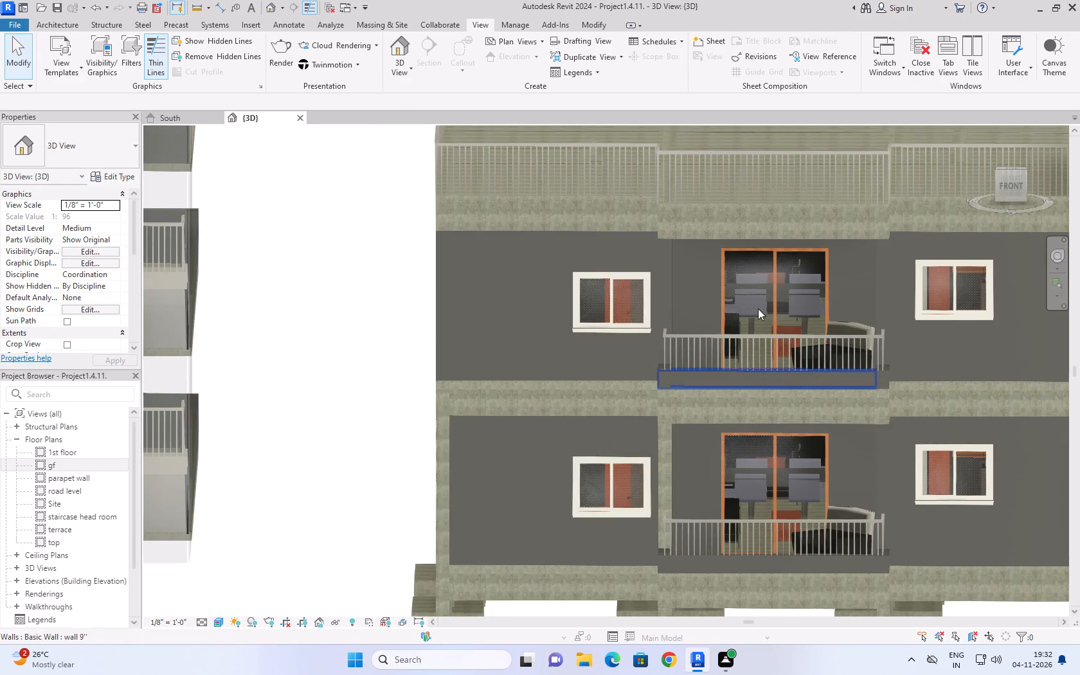
scroll(760, 307, up, 17)
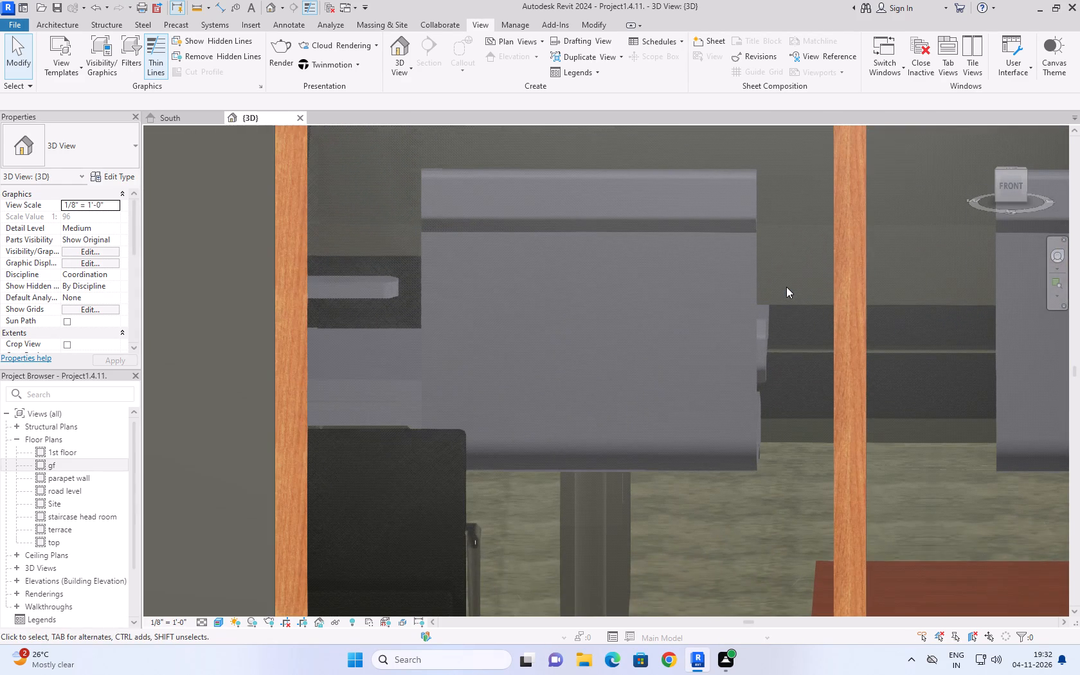
scroll(786, 287, down, 19)
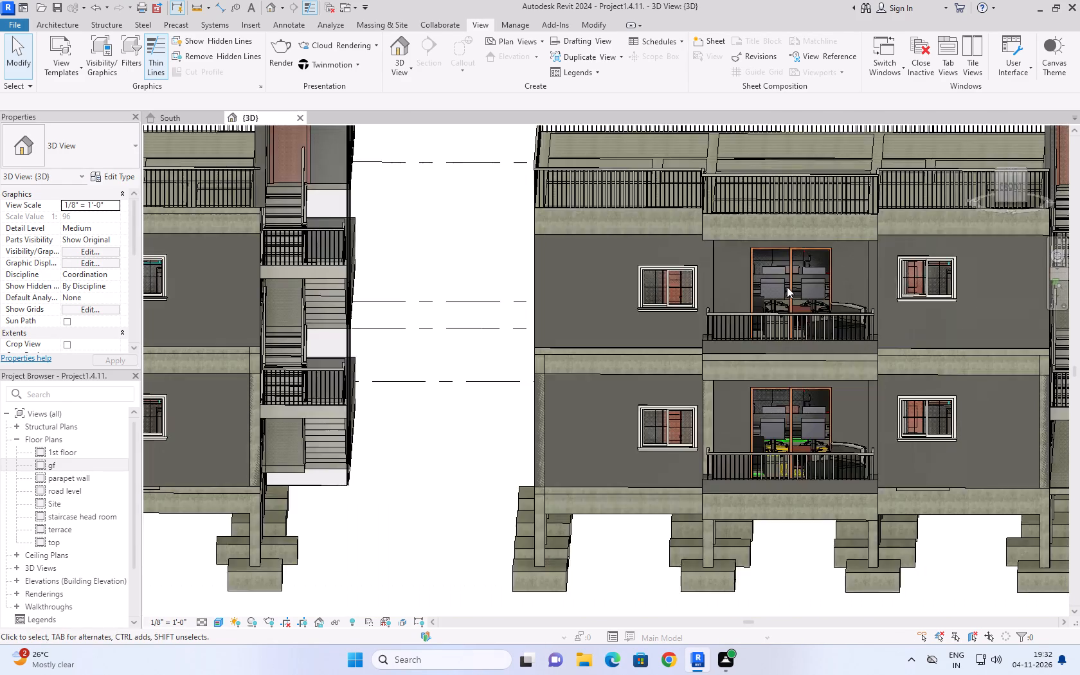
scroll(787, 287, down, 8)
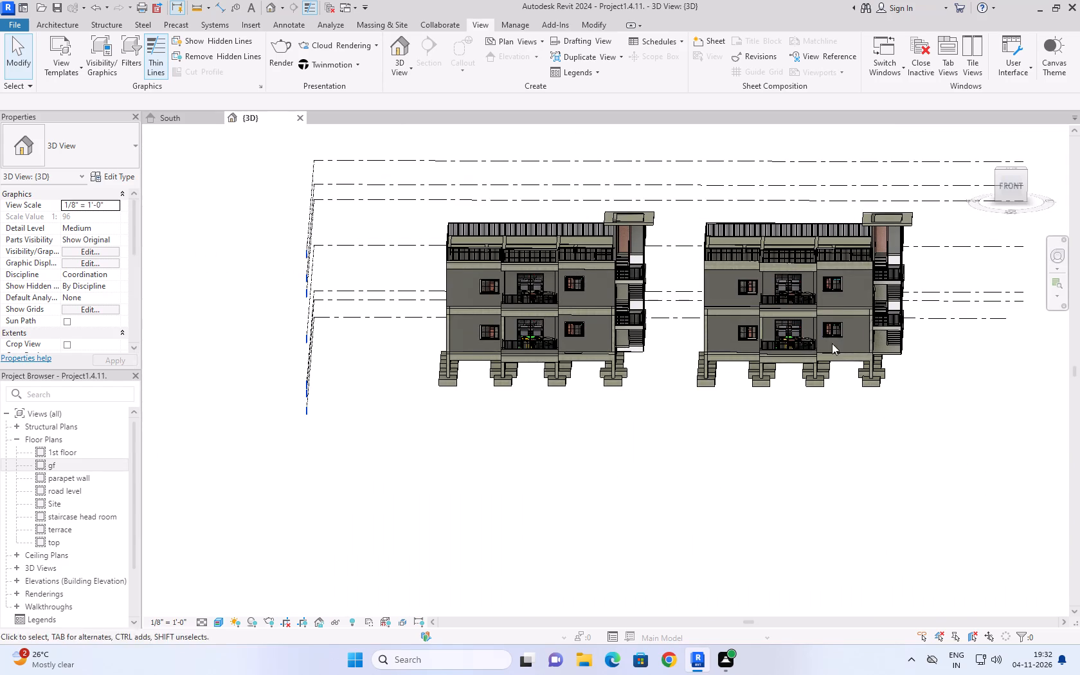
Examine the west building's ground-floor balcony, sliding door, conference table and seating from the front in the 3D view.
scroll(578, 331, down, 5)
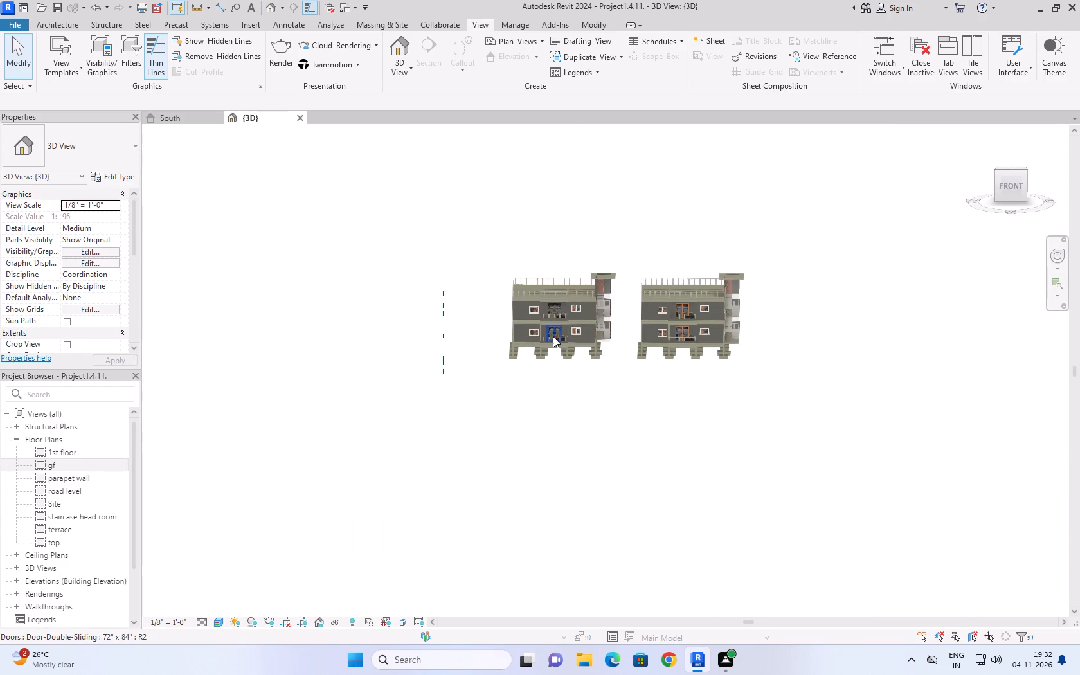
scroll(553, 336, up, 20)
scroll(552, 350, up, 3)
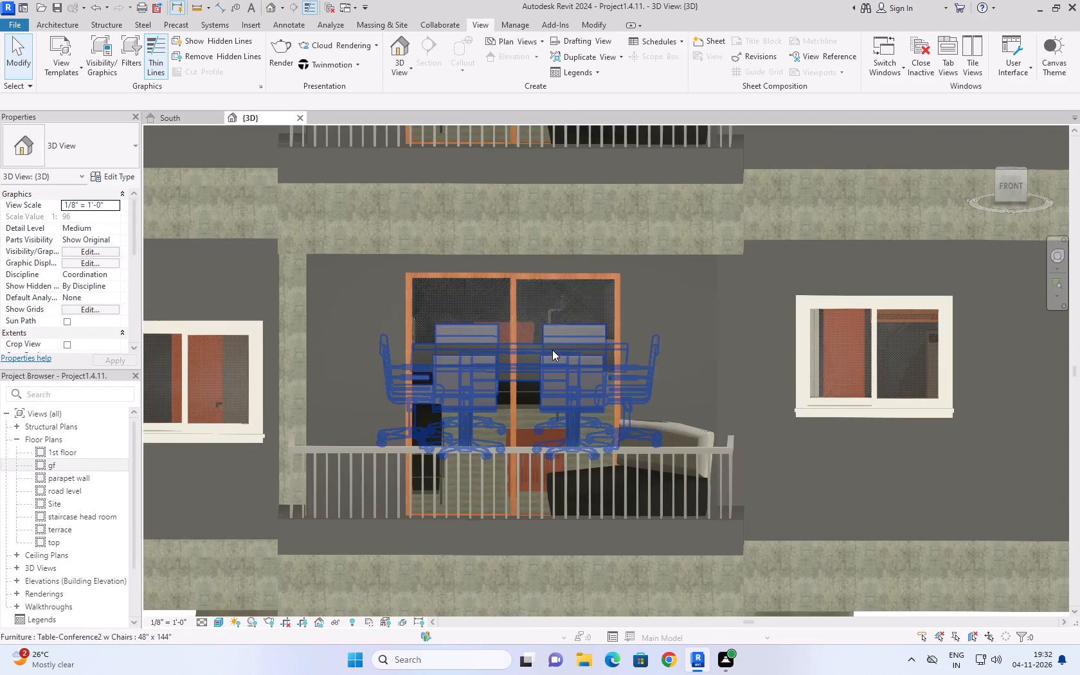
scroll(552, 350, up, 8)
scroll(555, 366, down, 9)
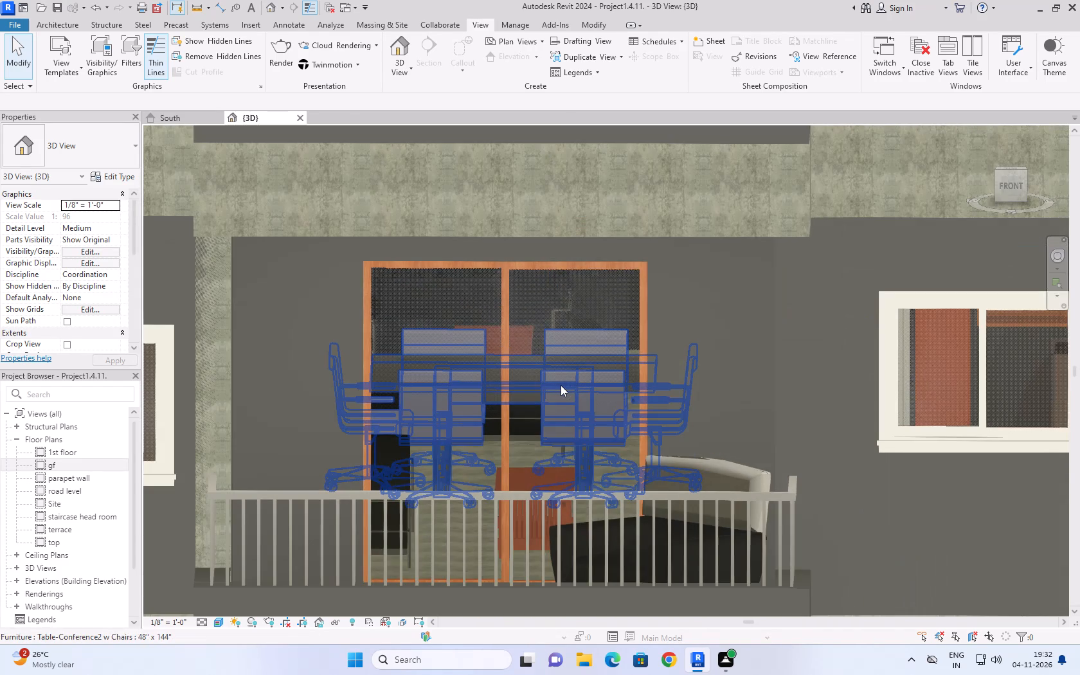
scroll(561, 385, down, 8)
scroll(566, 349, up, 5)
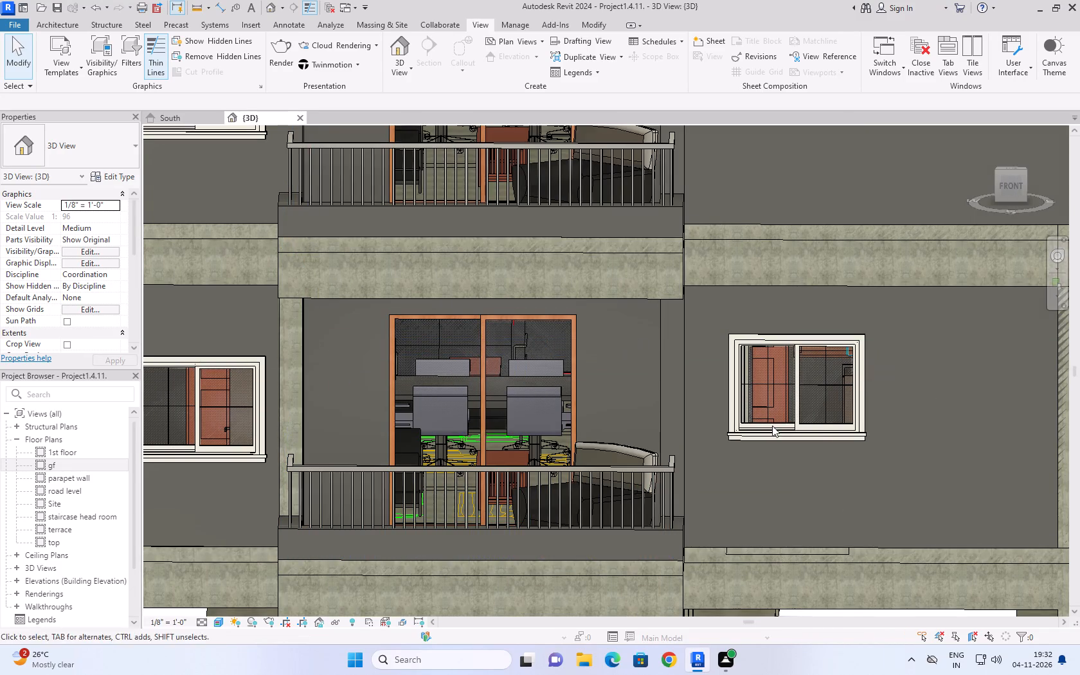
scroll(529, 429, up, 2)
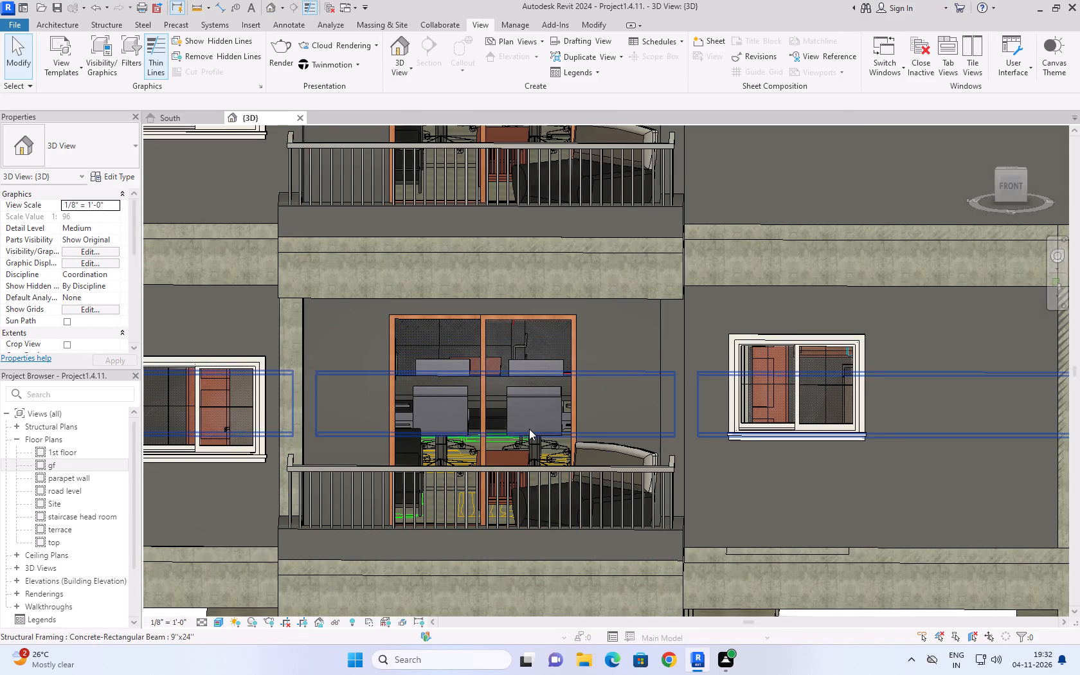
scroll(529, 429, up, 1)
shift+middle_drag(555, 330, 556, 354)
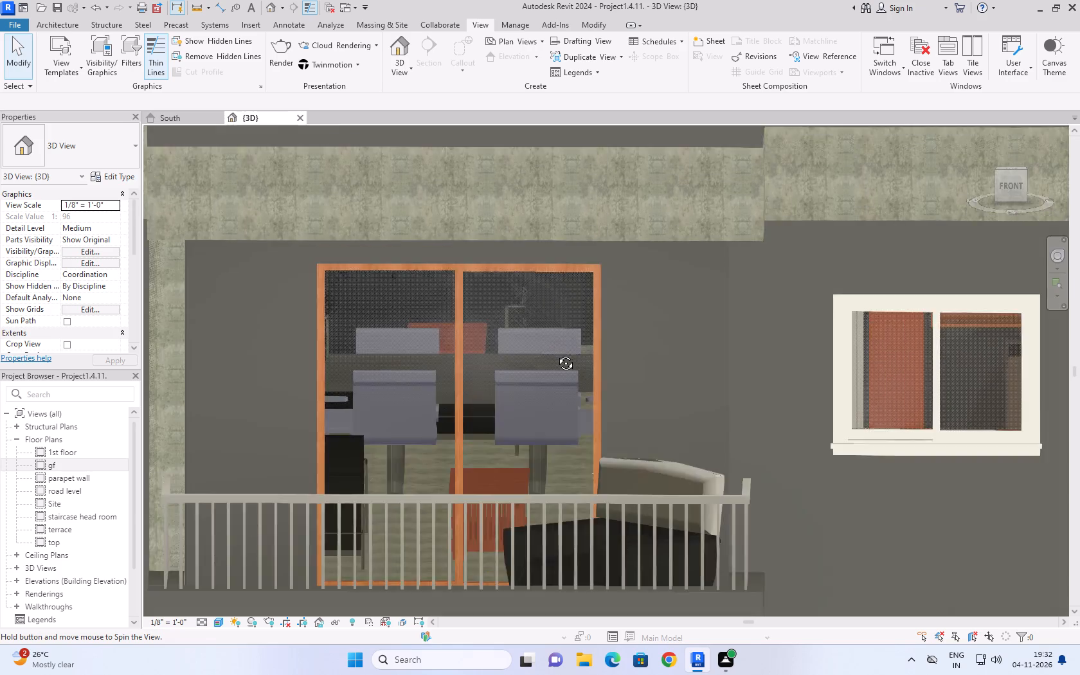
shift+middle_drag(556, 354, 551, 404)
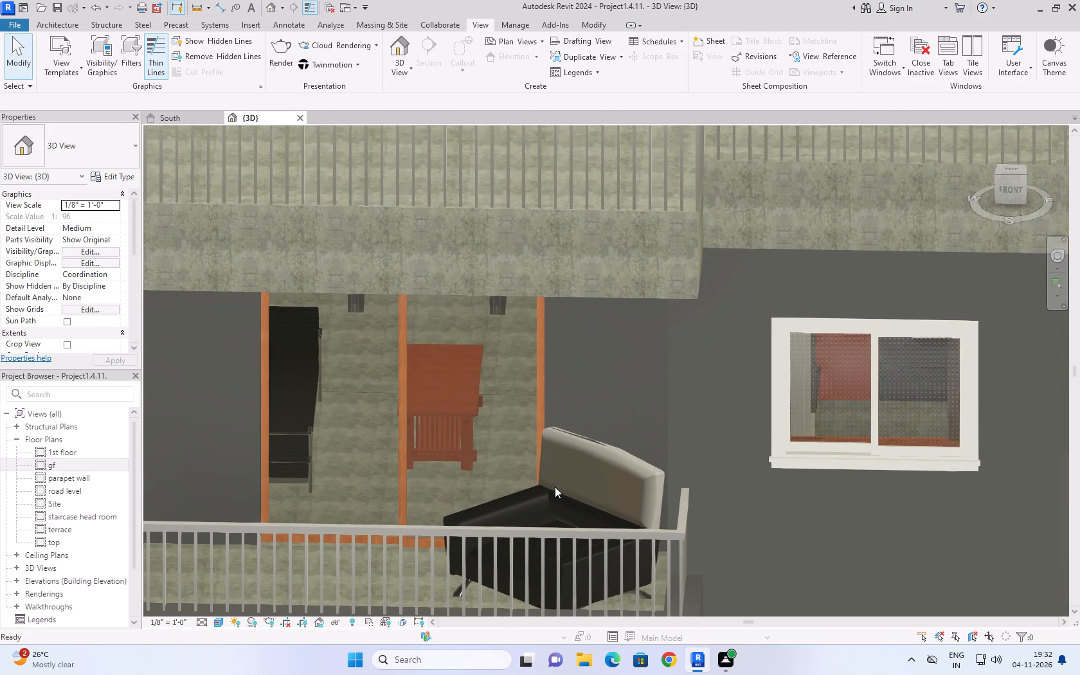
scroll(559, 487, down, 1)
scroll(559, 487, up, 5)
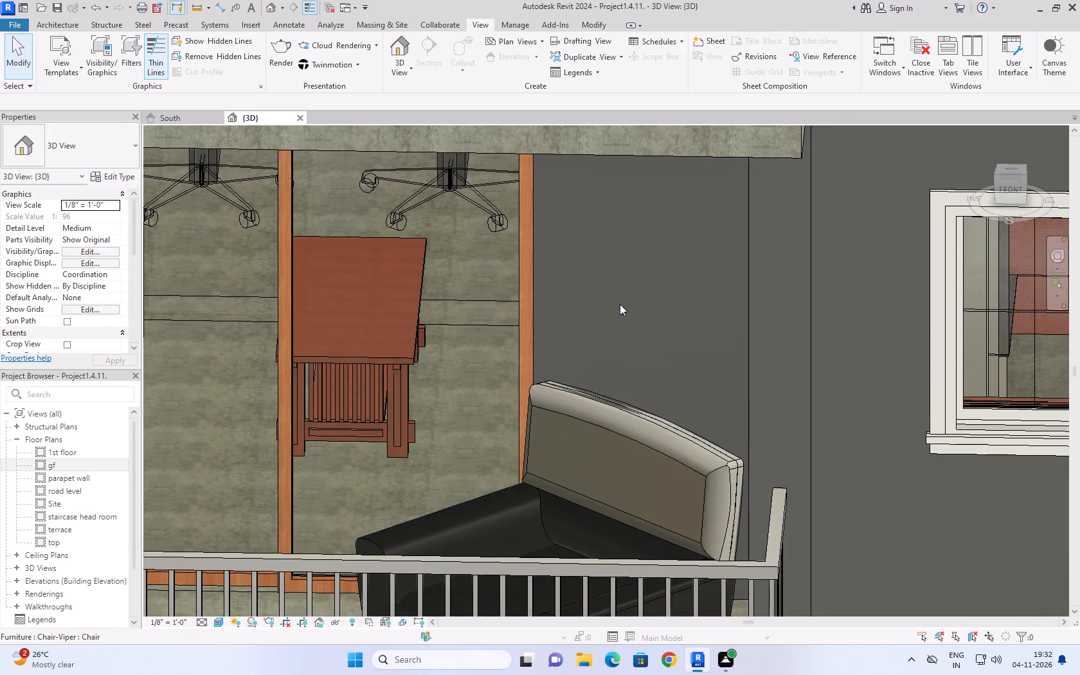
Examine the fronts, terraces and external staircases of both buildings in 3D, switching briefly to the South elevation and back.
scroll(620, 256, down, 4)
scroll(606, 347, down, 11)
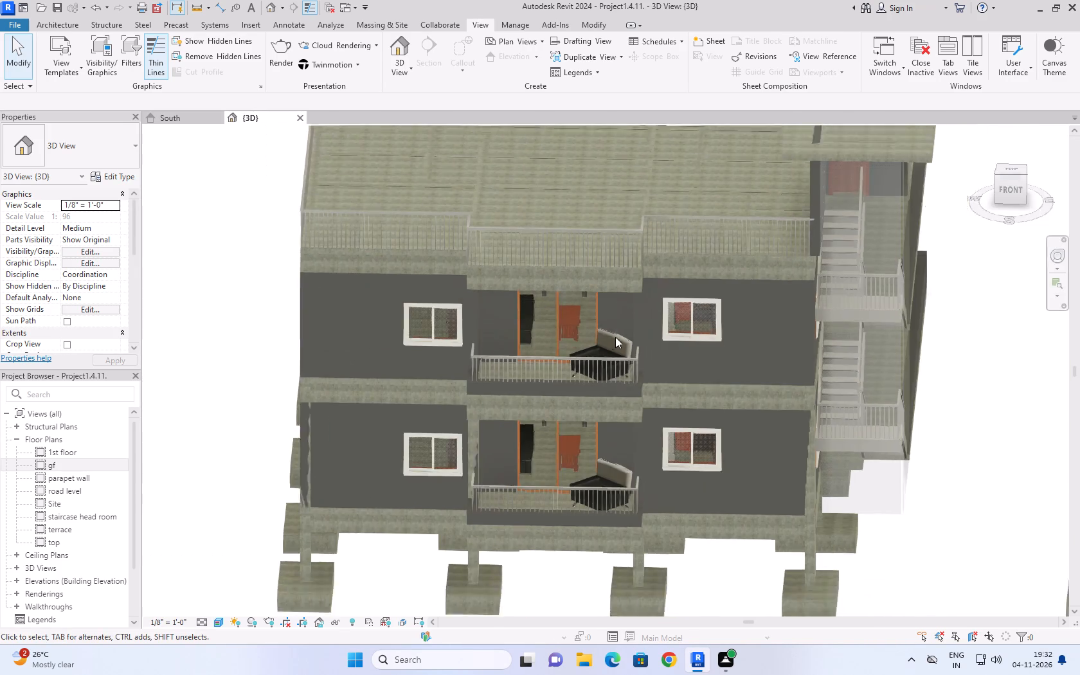
scroll(615, 337, down, 1)
scroll(620, 384, up, 8)
scroll(620, 384, down, 9)
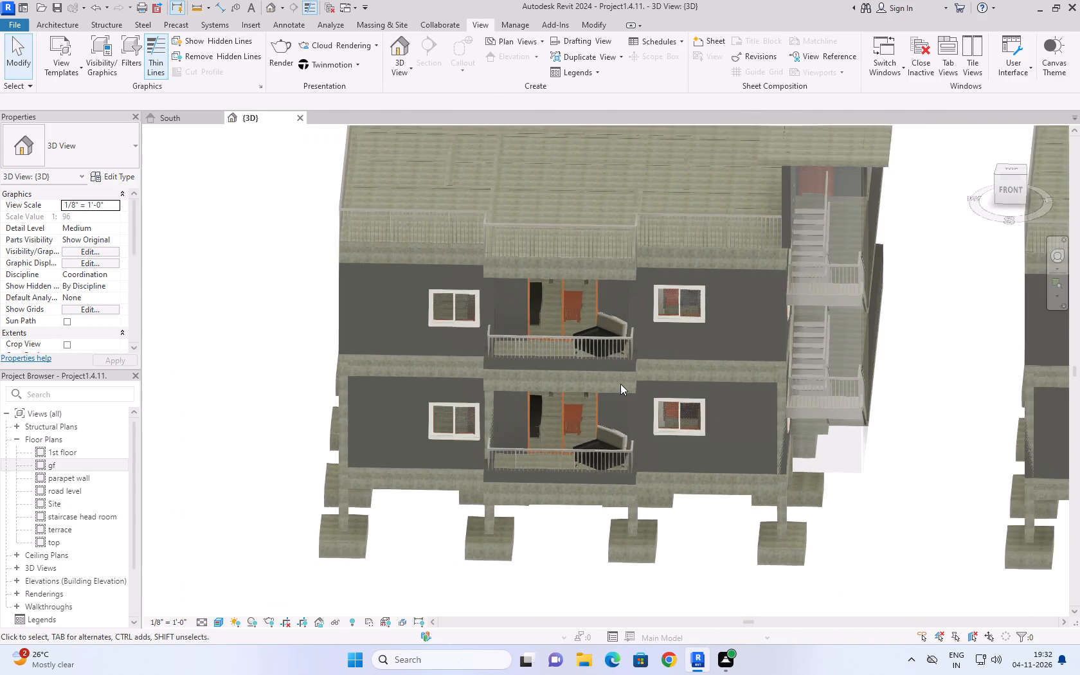
scroll(347, 280, up, 1)
click(184, 118)
click(242, 116)
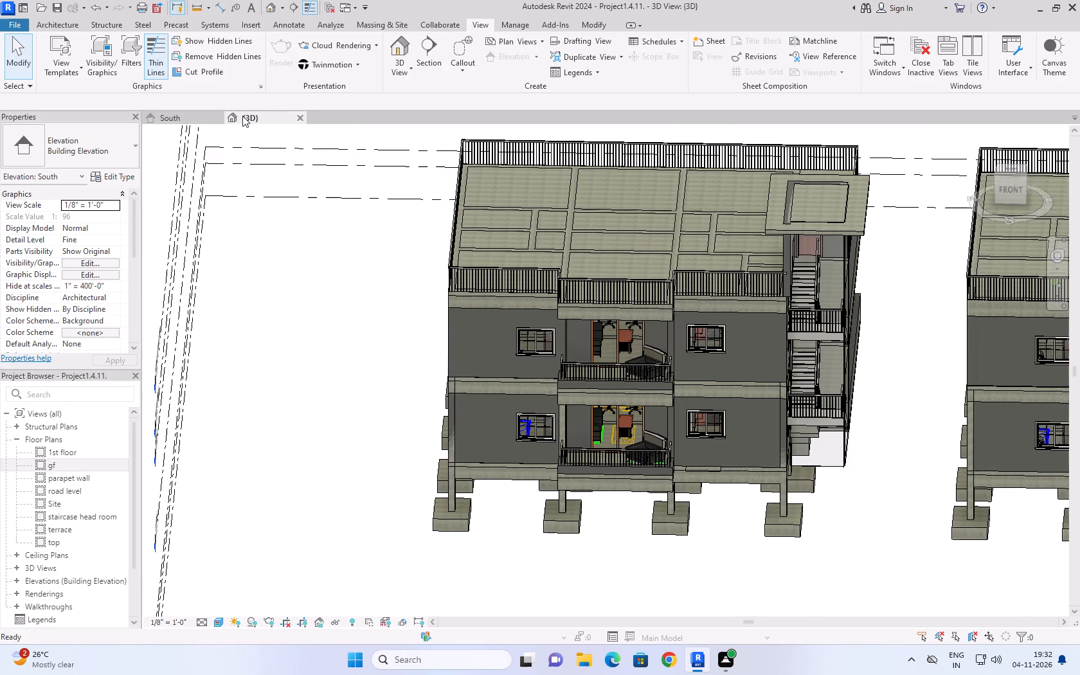
scroll(401, 326, down, 1)
click(404, 323)
scroll(358, 289, down, 9)
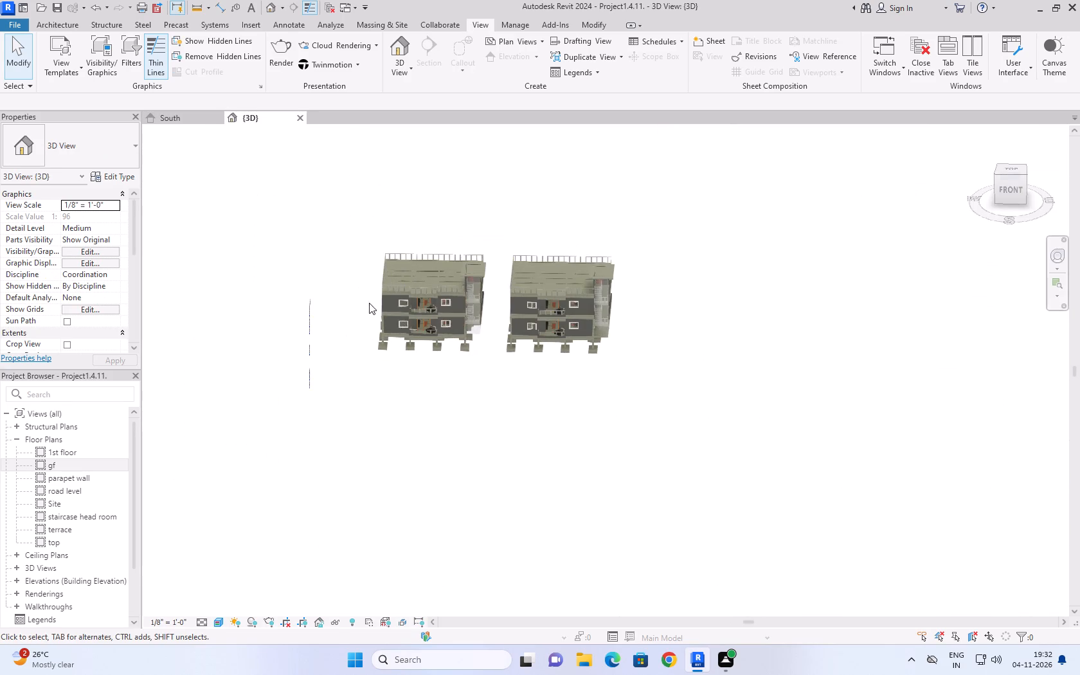
scroll(568, 262, up, 4)
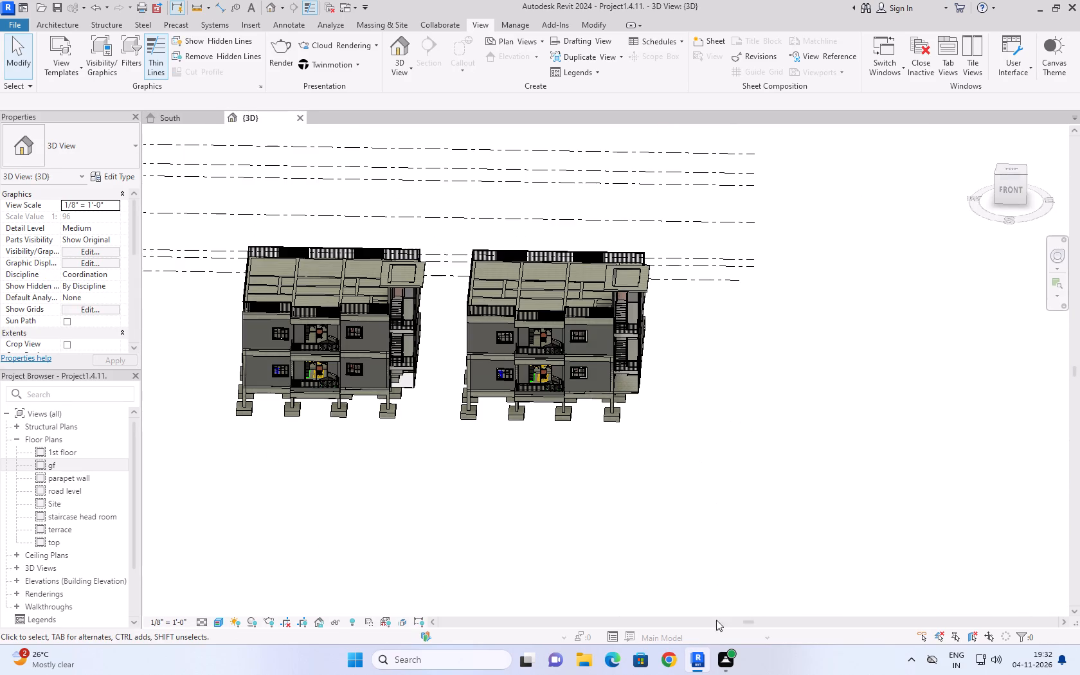
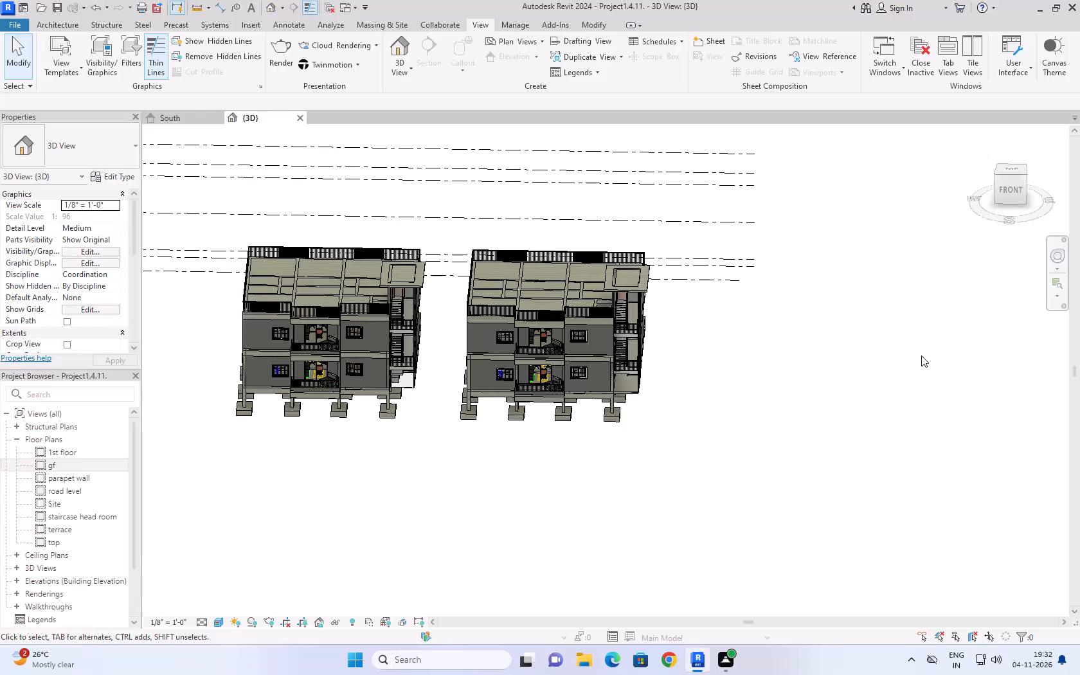
Return to the South elevation view and save the project.
click(177, 114)
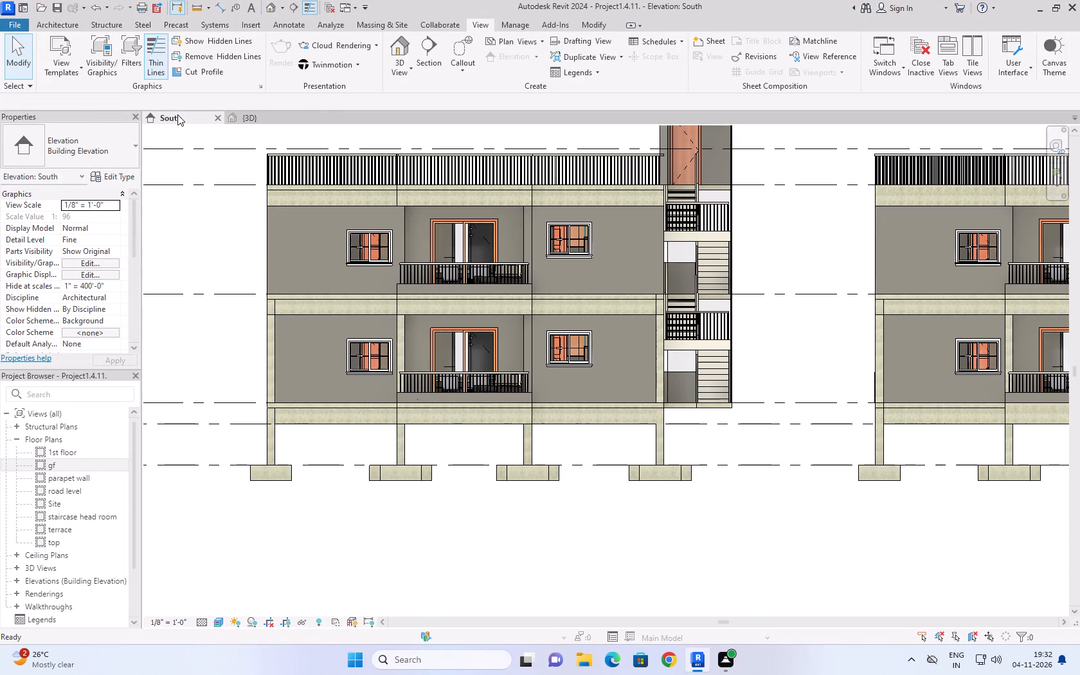
click(24, 50)
click(62, 18)
click(52, 30)
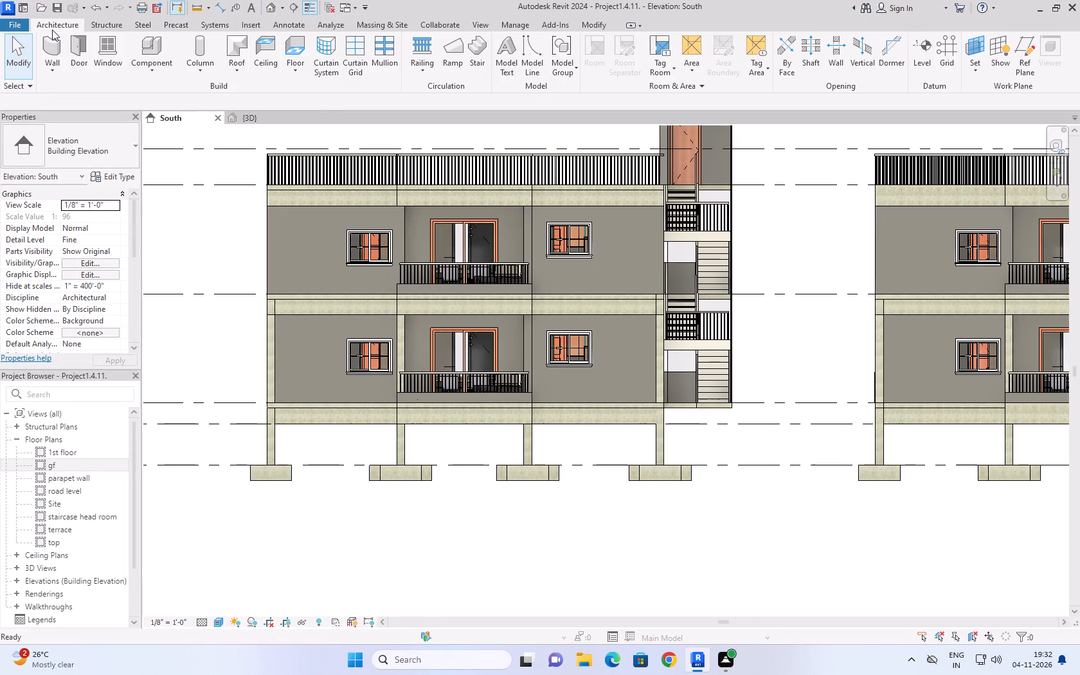
click(5, 69)
click(393, 591)
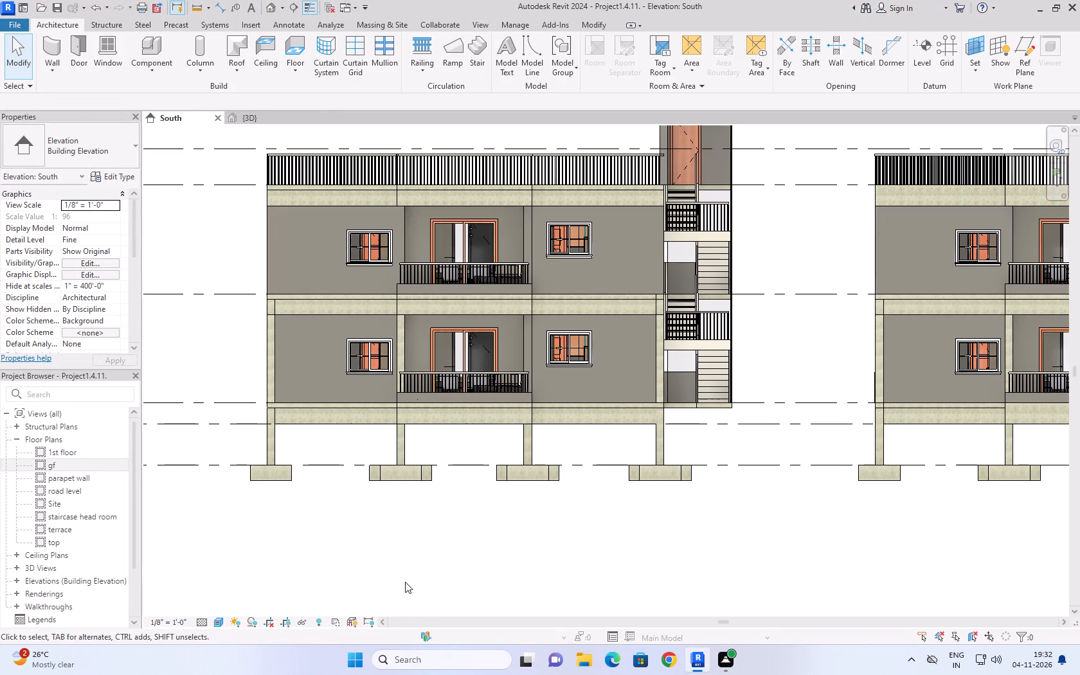
key(ctrl+s)
click(513, 522)
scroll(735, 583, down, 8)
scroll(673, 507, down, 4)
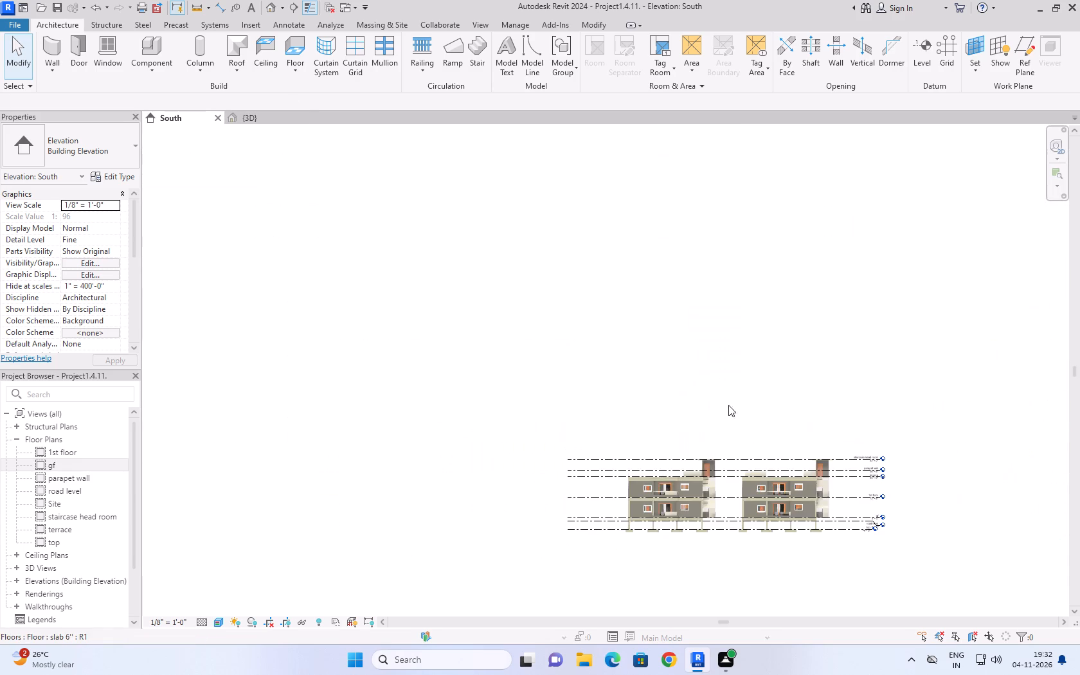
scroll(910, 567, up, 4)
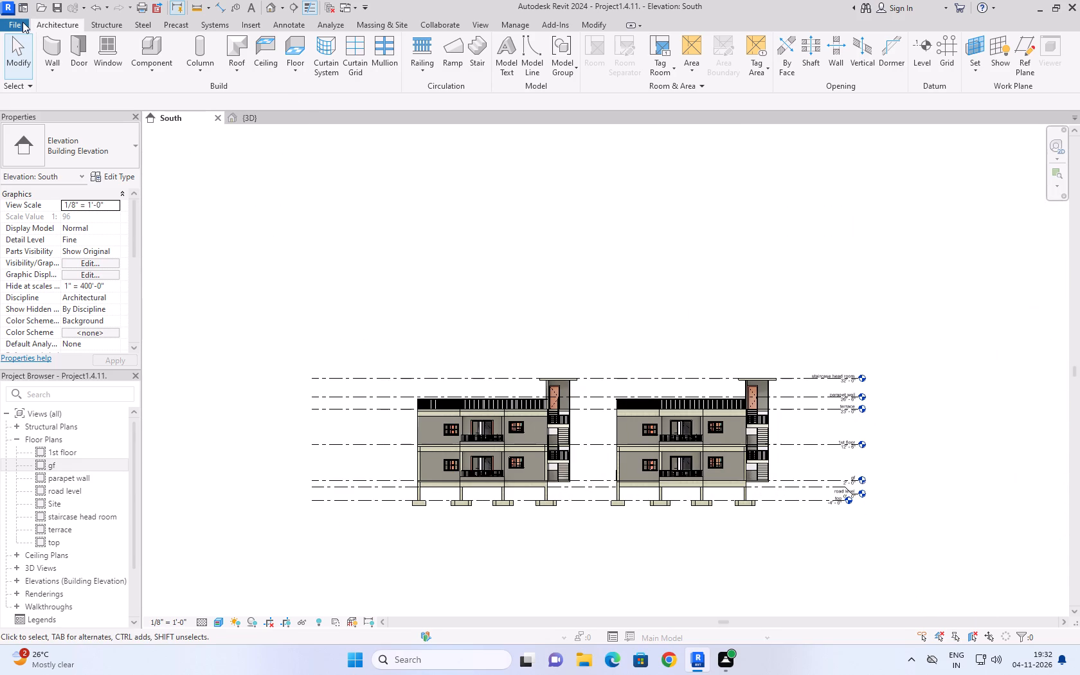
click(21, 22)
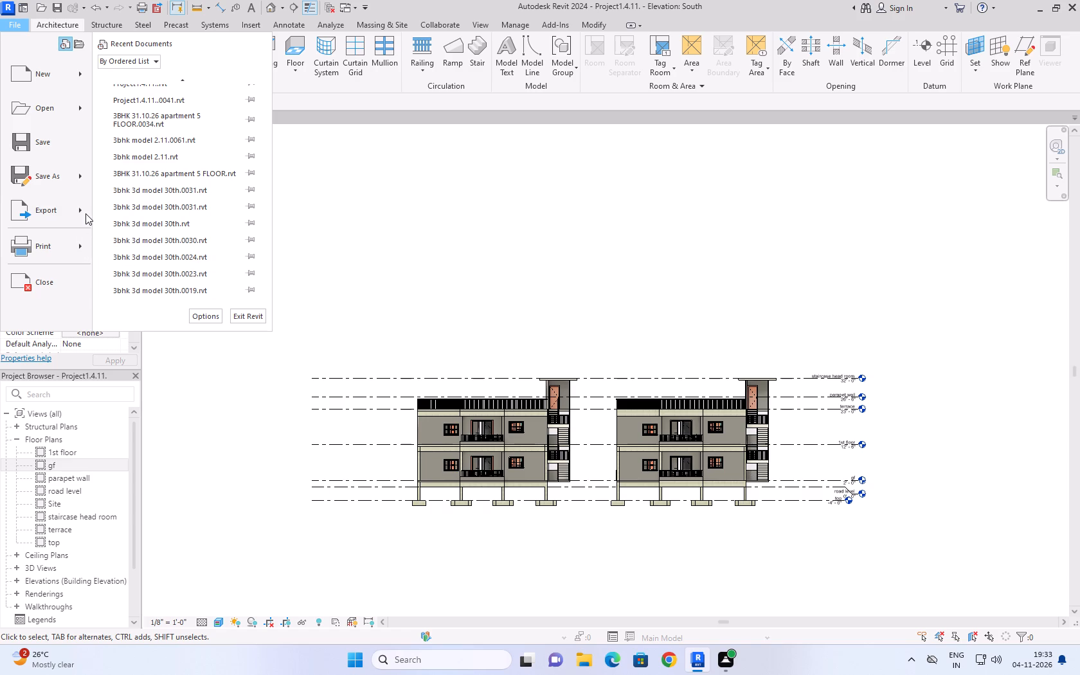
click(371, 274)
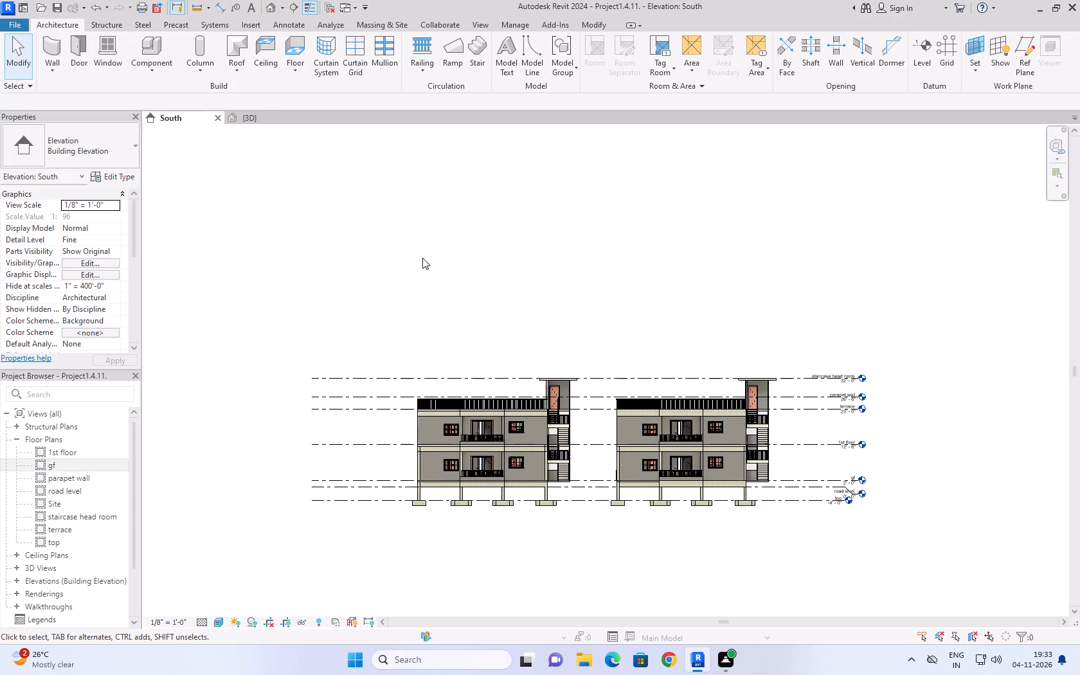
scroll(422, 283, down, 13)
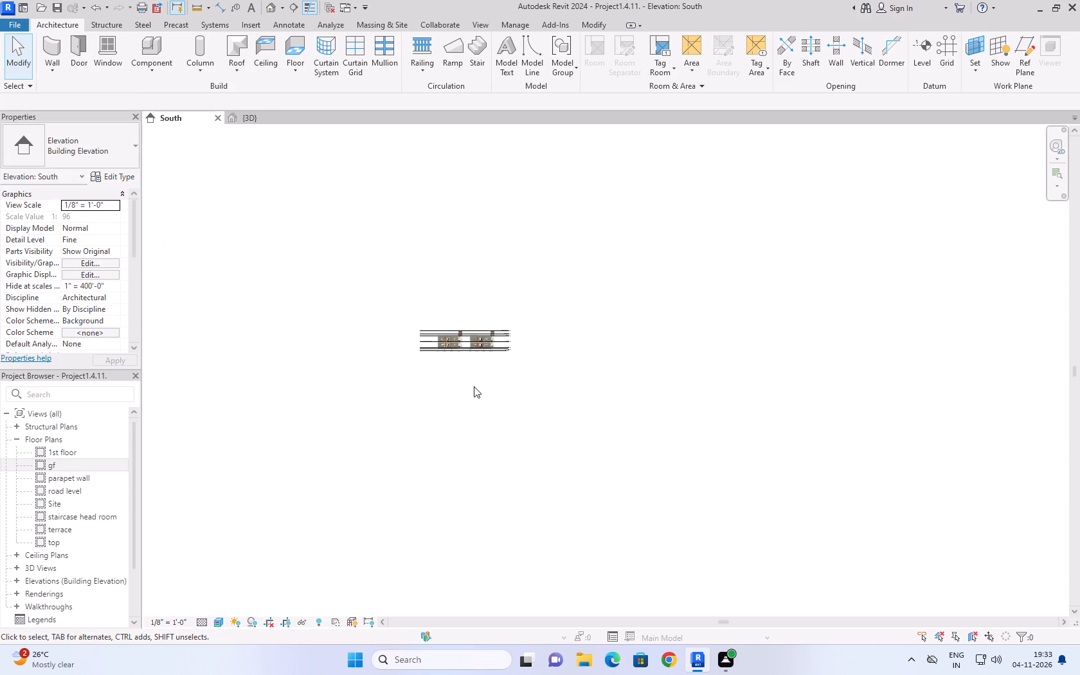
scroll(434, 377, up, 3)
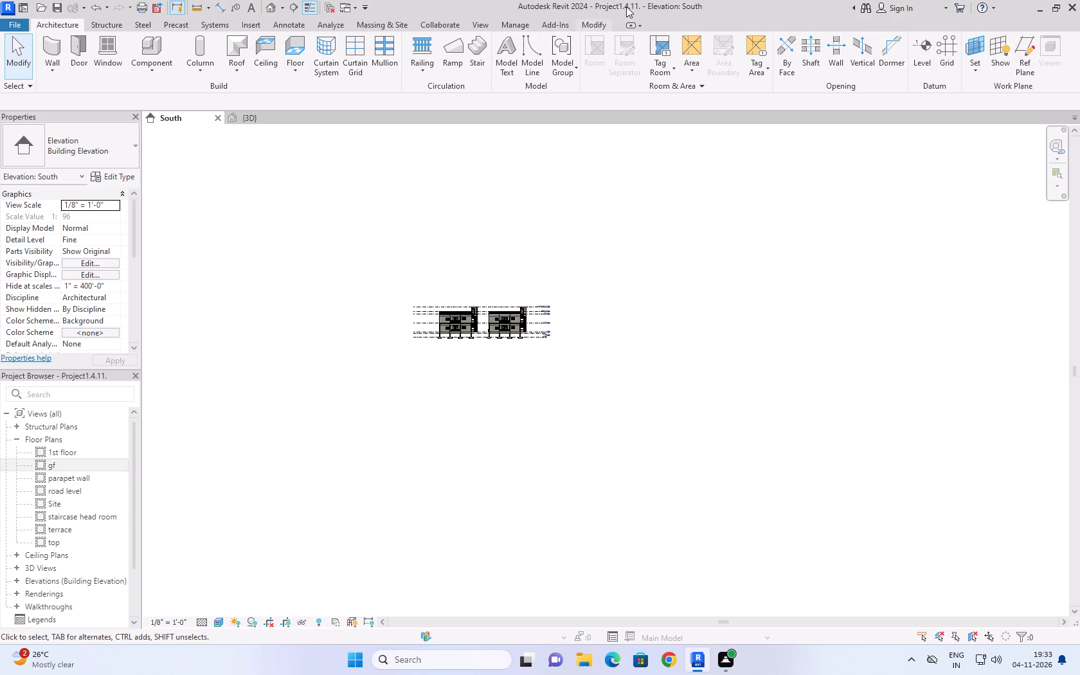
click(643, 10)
Save the project again with both buildings shown in full in the South elevation.
scroll(465, 282, up, 3)
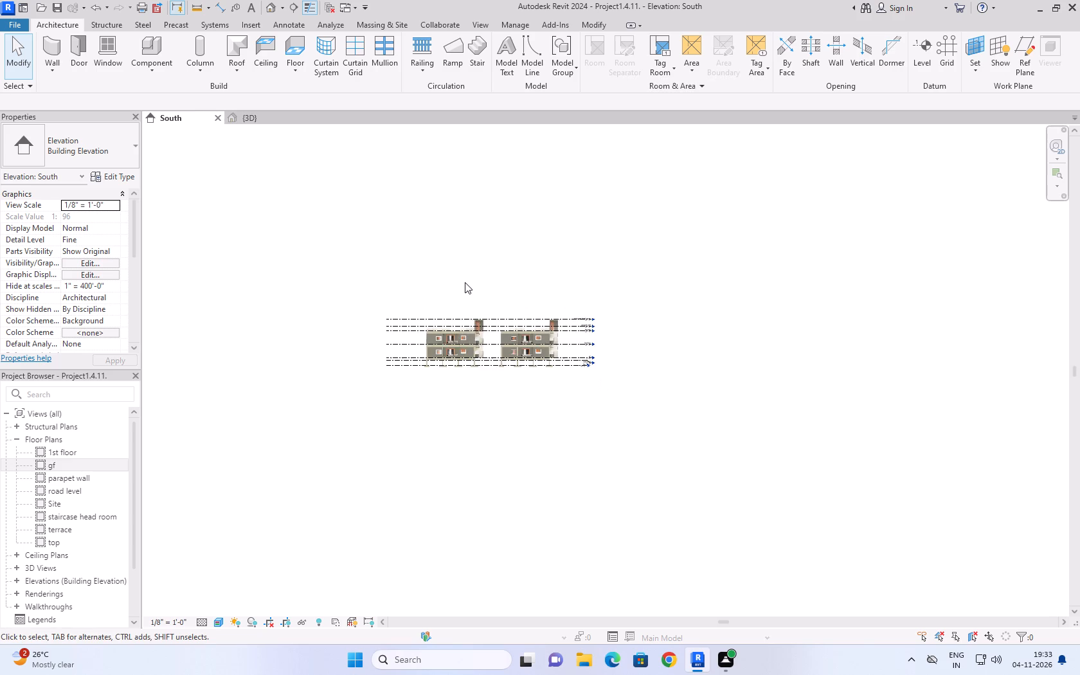
scroll(471, 283, up, 2)
key(ctrl+s)
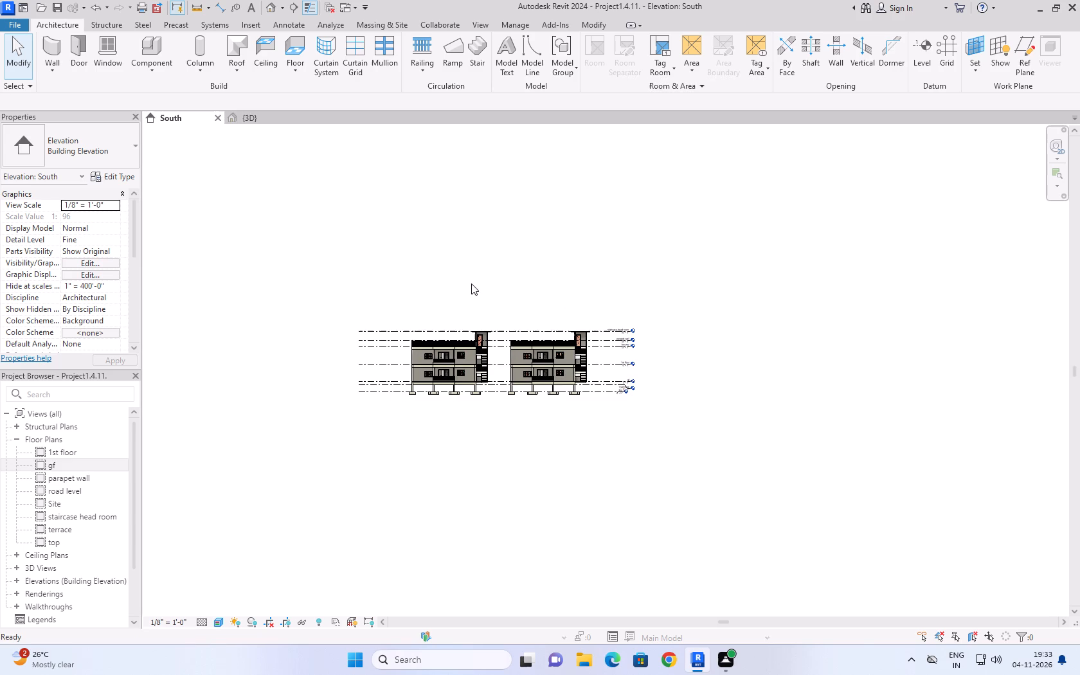
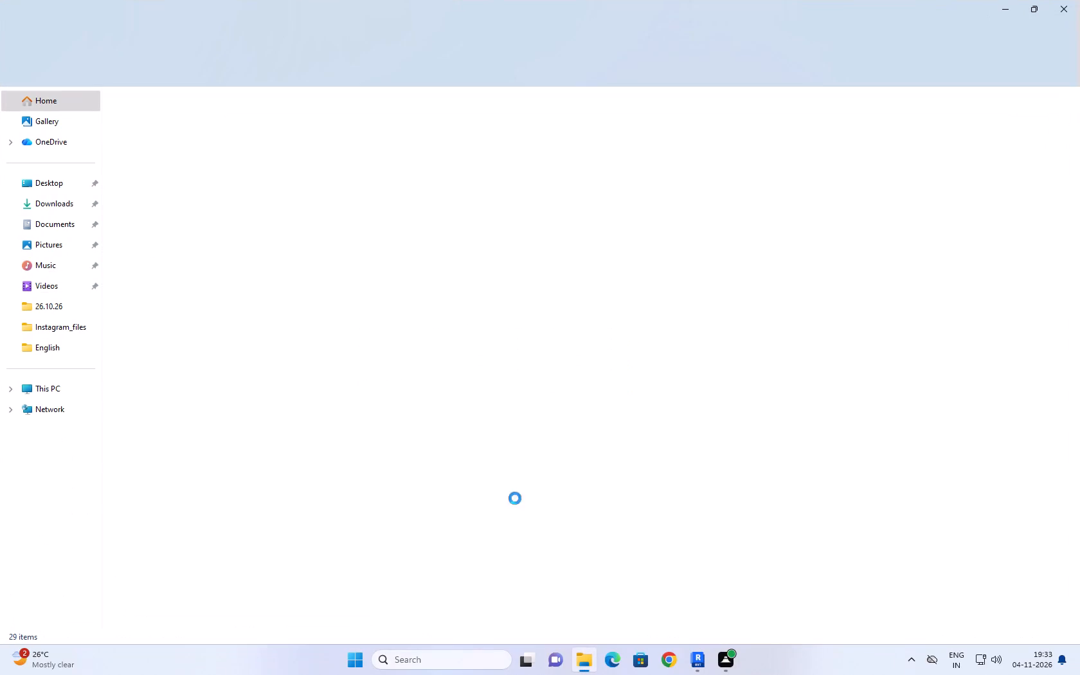
Open the Desktop folder in File Explorer and display its files in Details view.
double_click(44, 188)
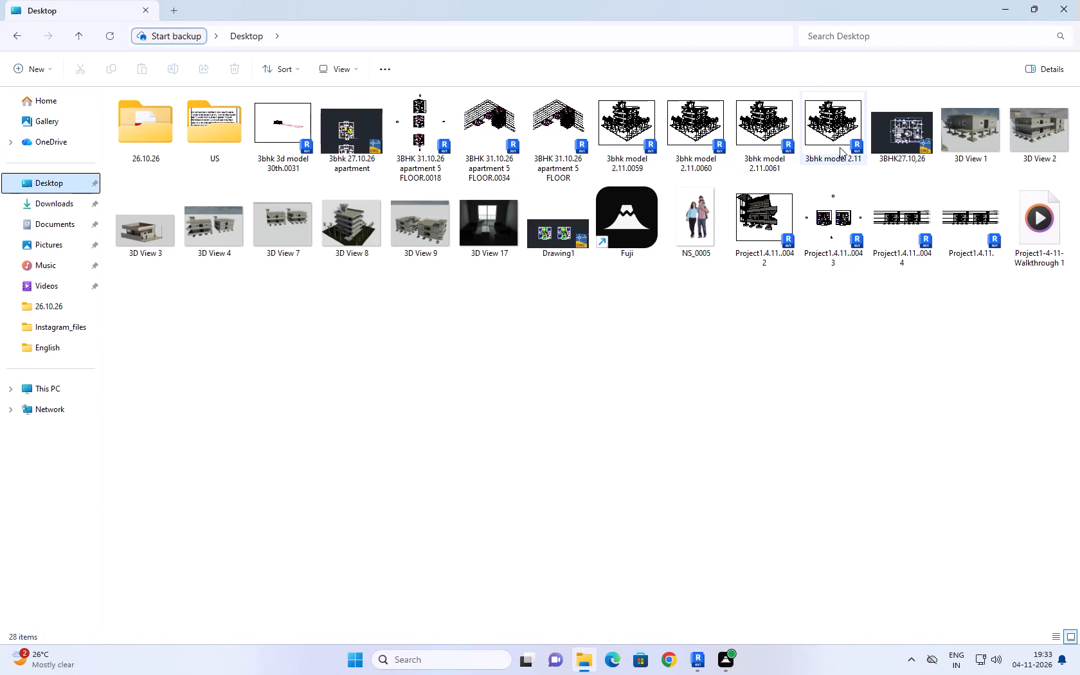
click(850, 130)
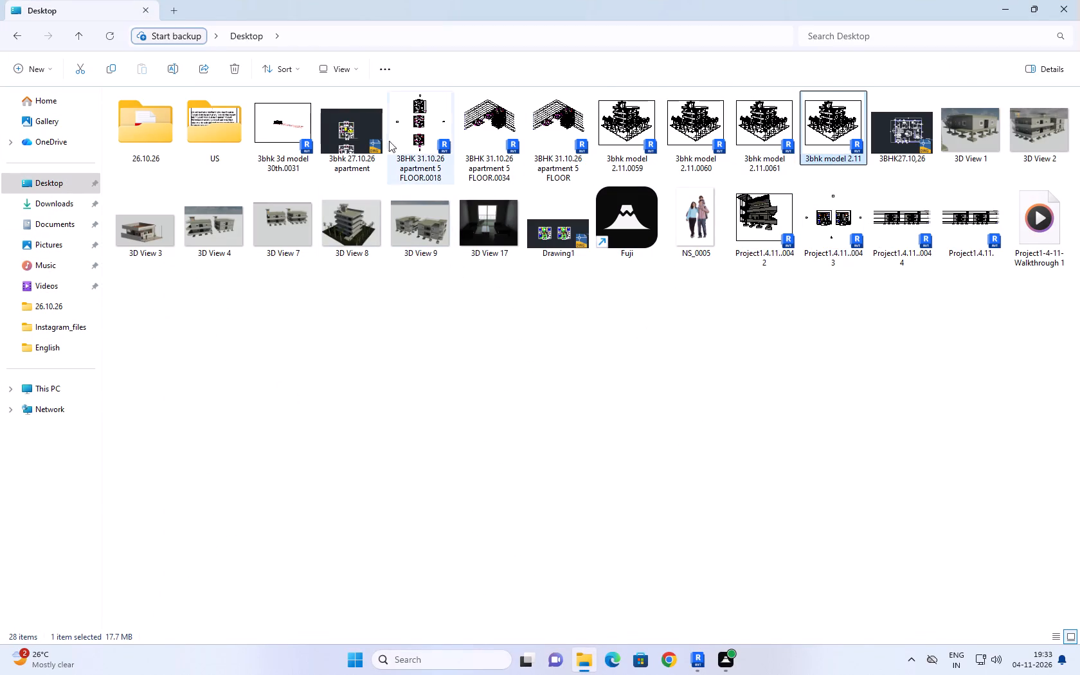
click(360, 67)
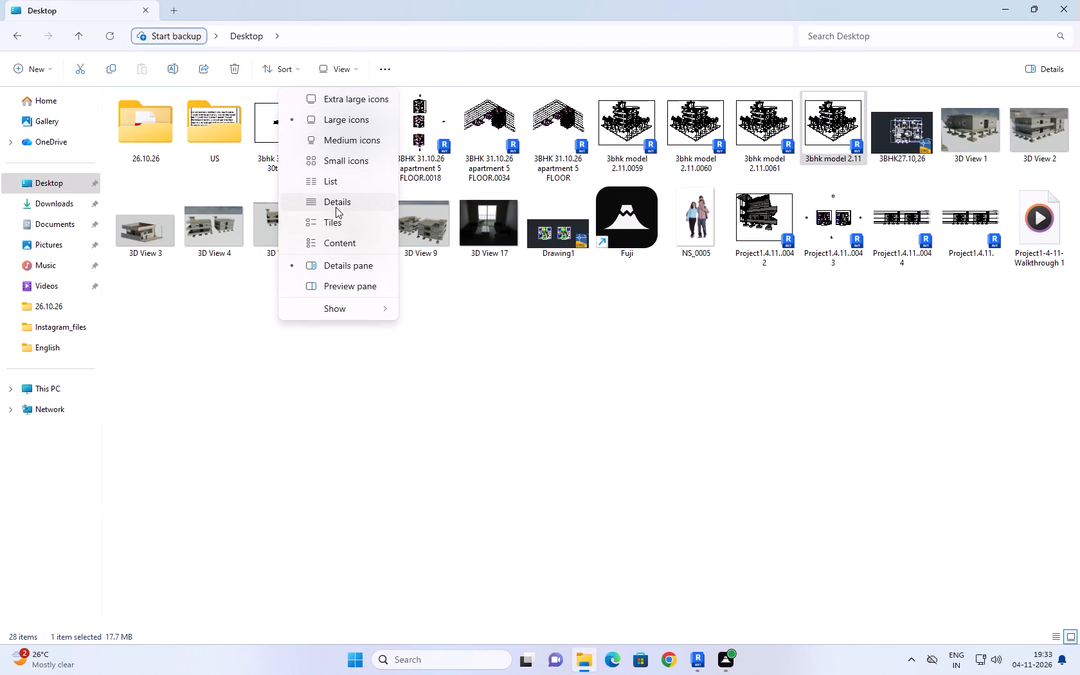
click(337, 181)
scroll(259, 390, down, 3)
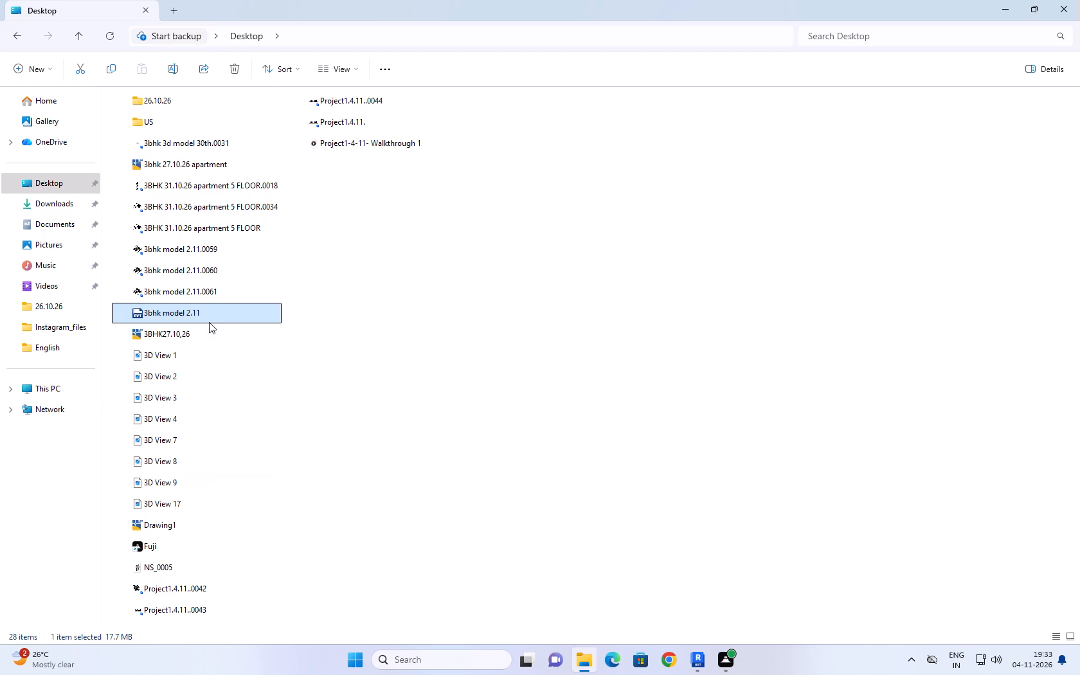
click(223, 294)
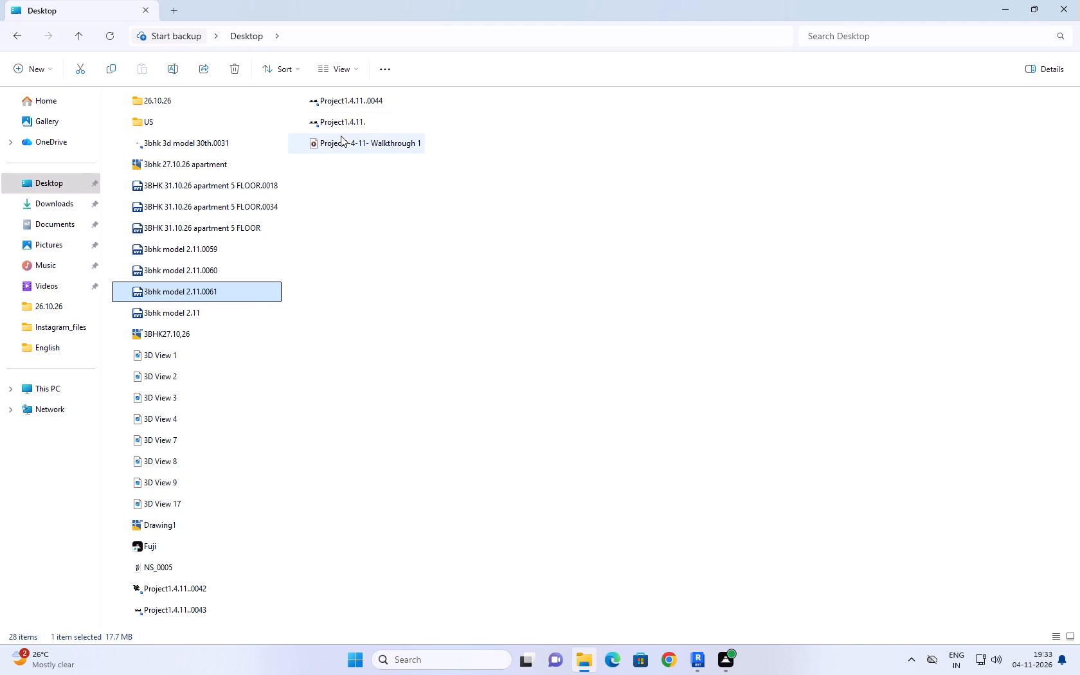
click(361, 105)
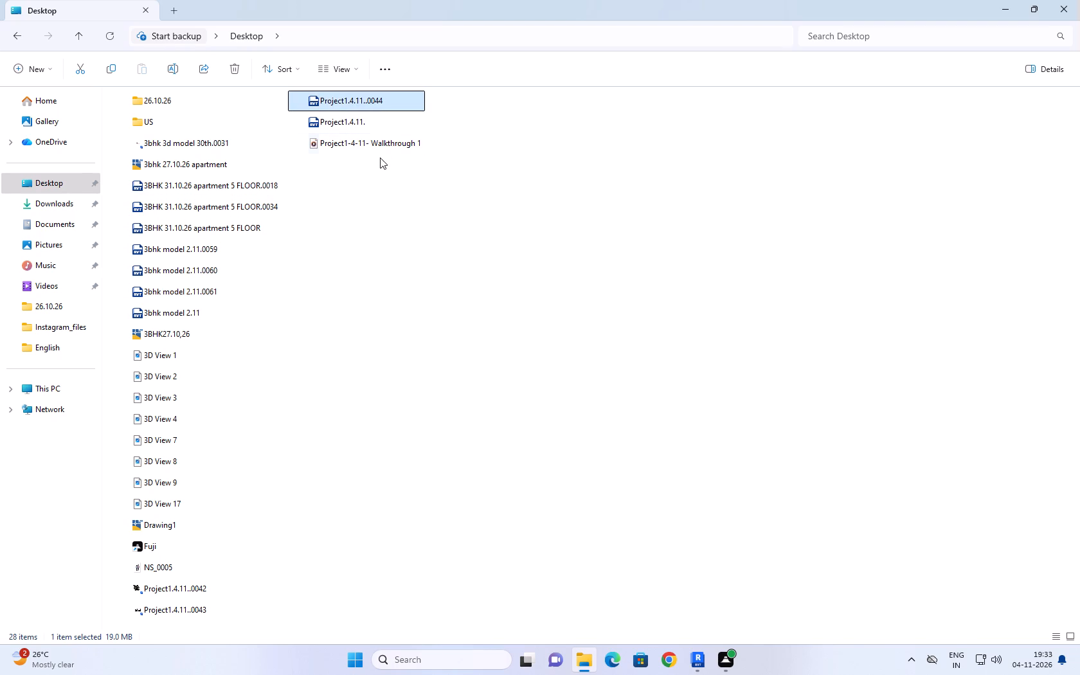
click(352, 69)
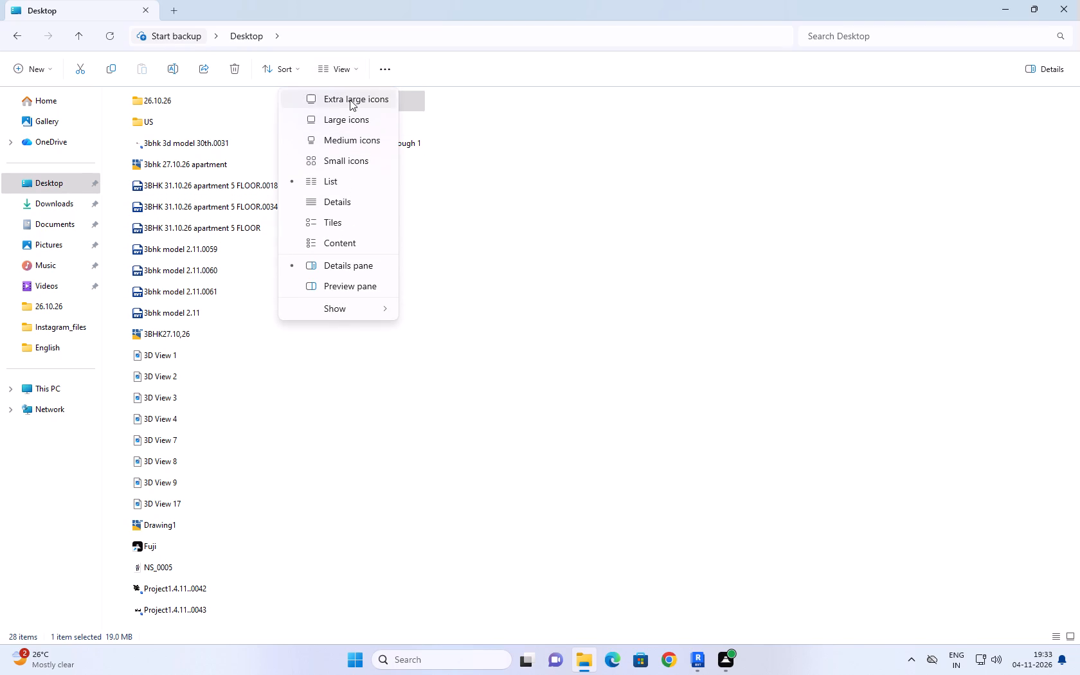
click(352, 204)
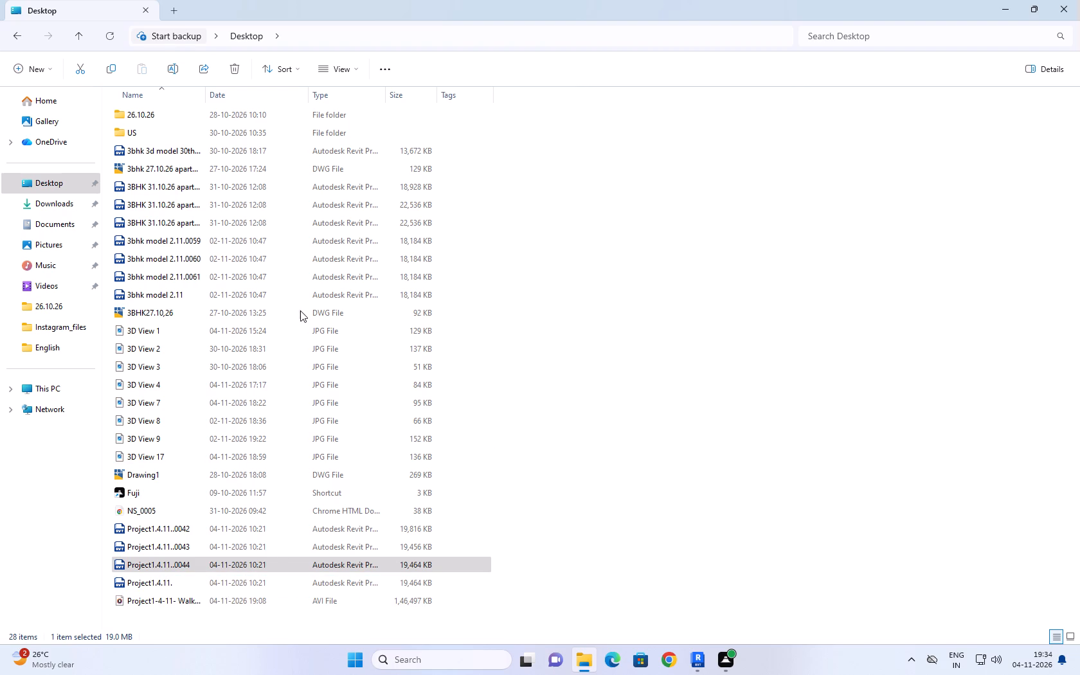
click(195, 277)
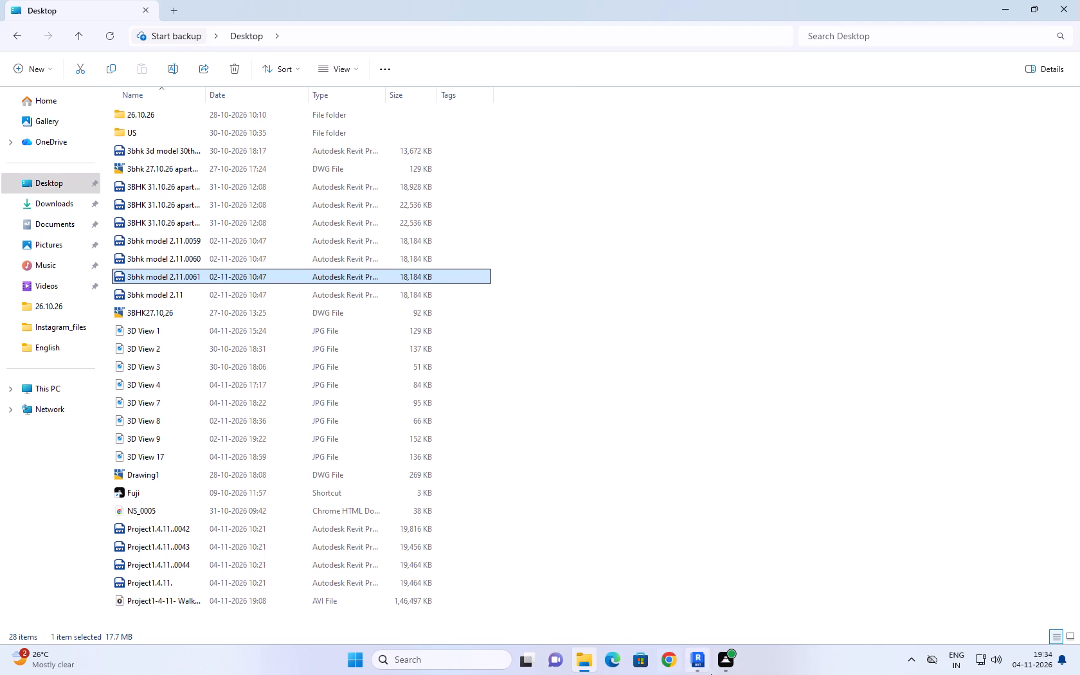
Switch to Revit and save Project1.4.11. from the South elevation view.
click(702, 658)
click(406, 449)
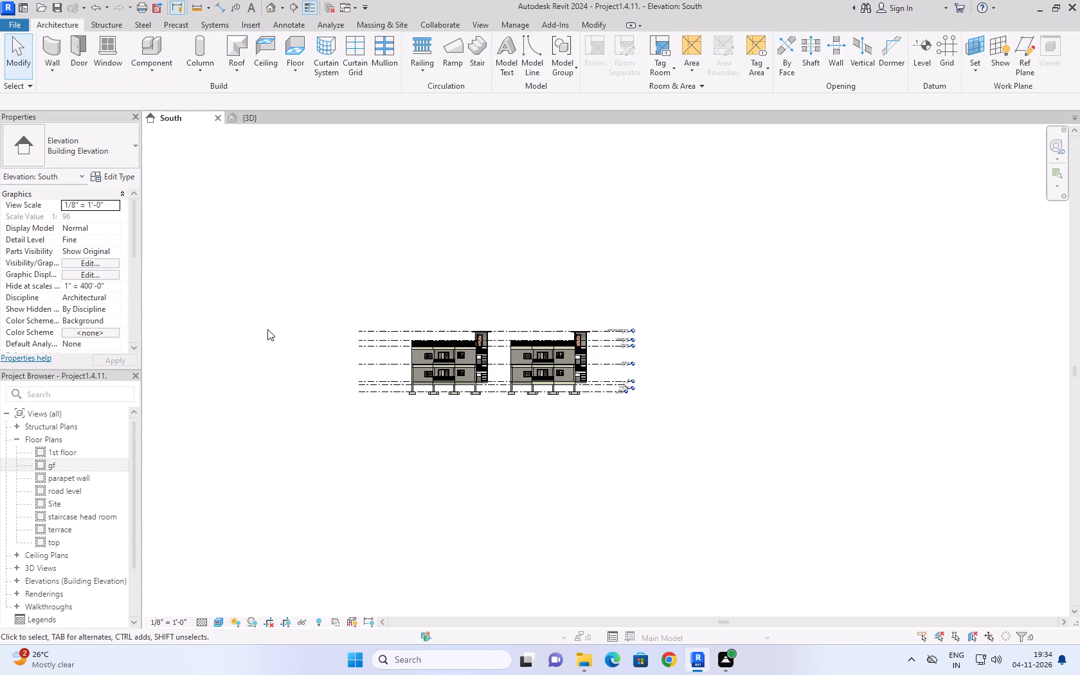
key(s)
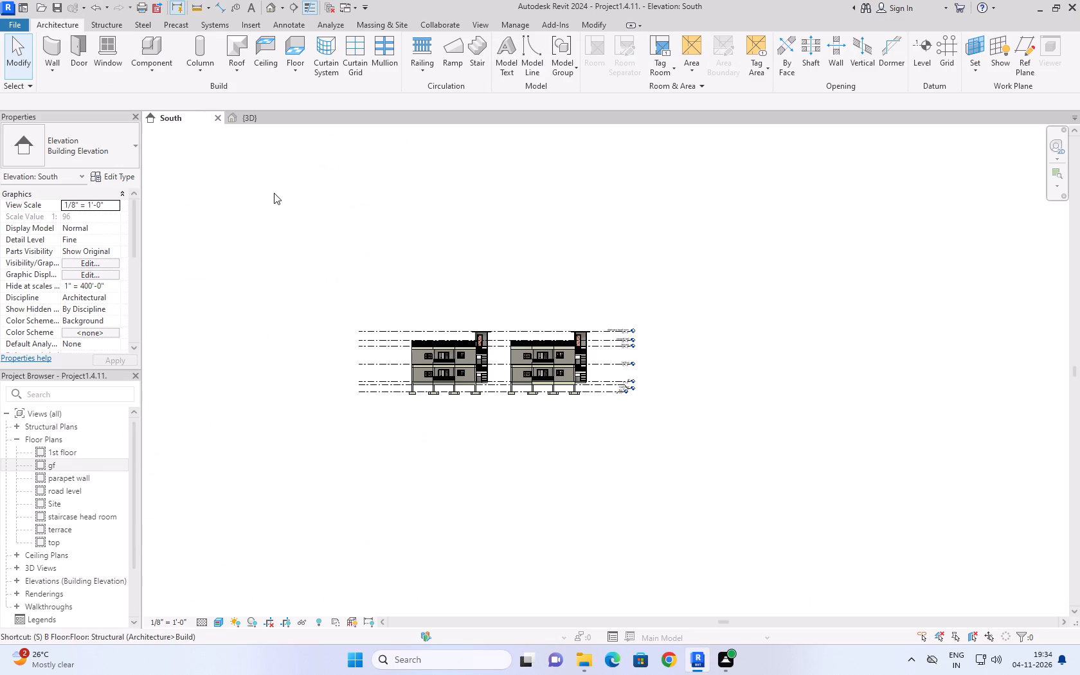
key(ctrl+s)
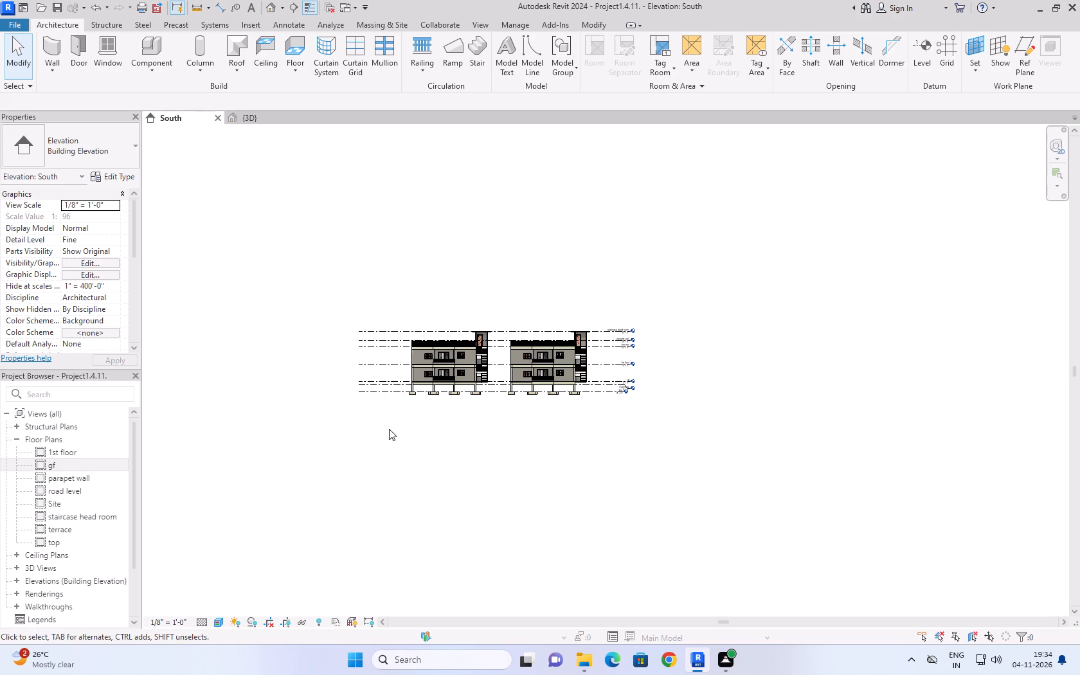
Open the gf floor plan.
double_click(62, 459)
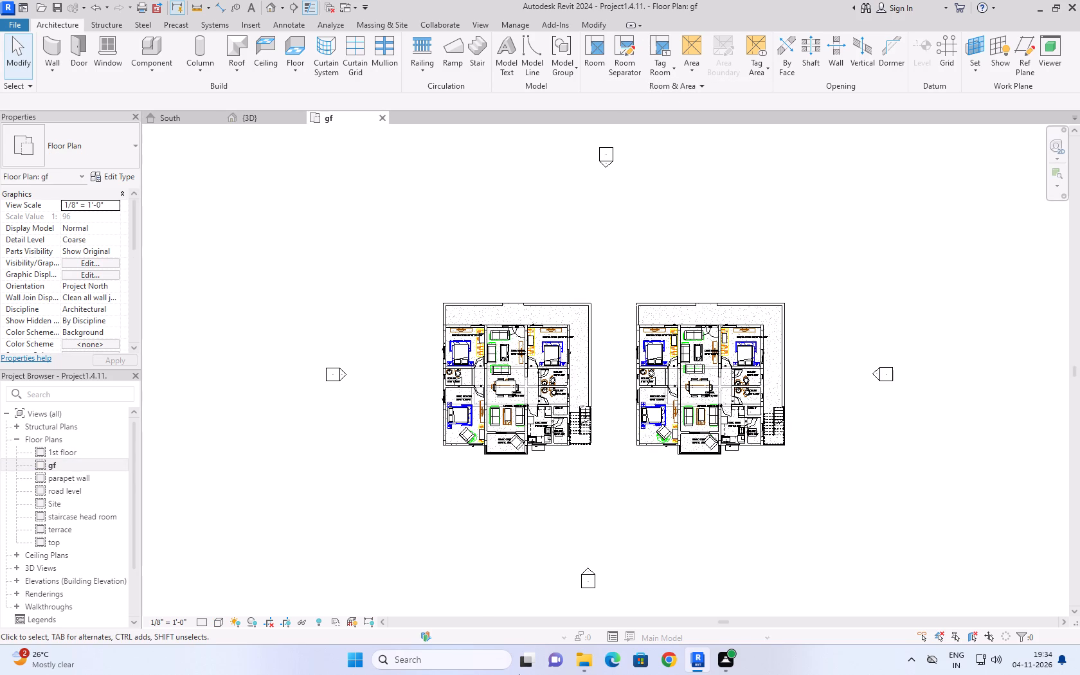
Switch to File Explorer and check the saved Project1.4.11. file in the Desktop folder.
click(583, 661)
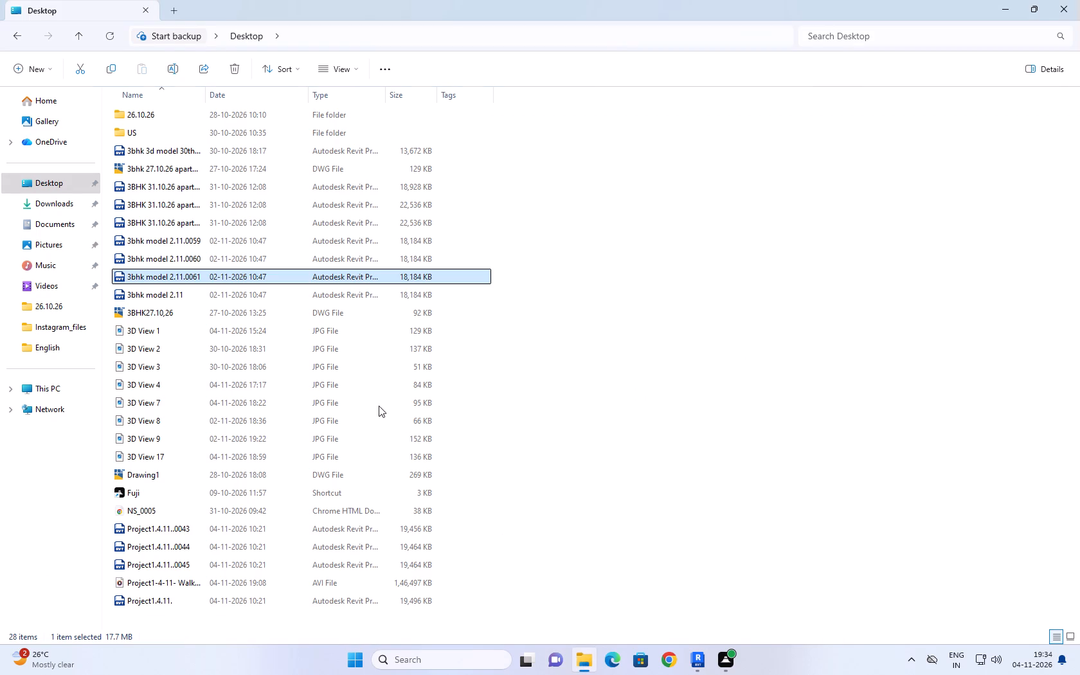
scroll(240, 598, down, 2)
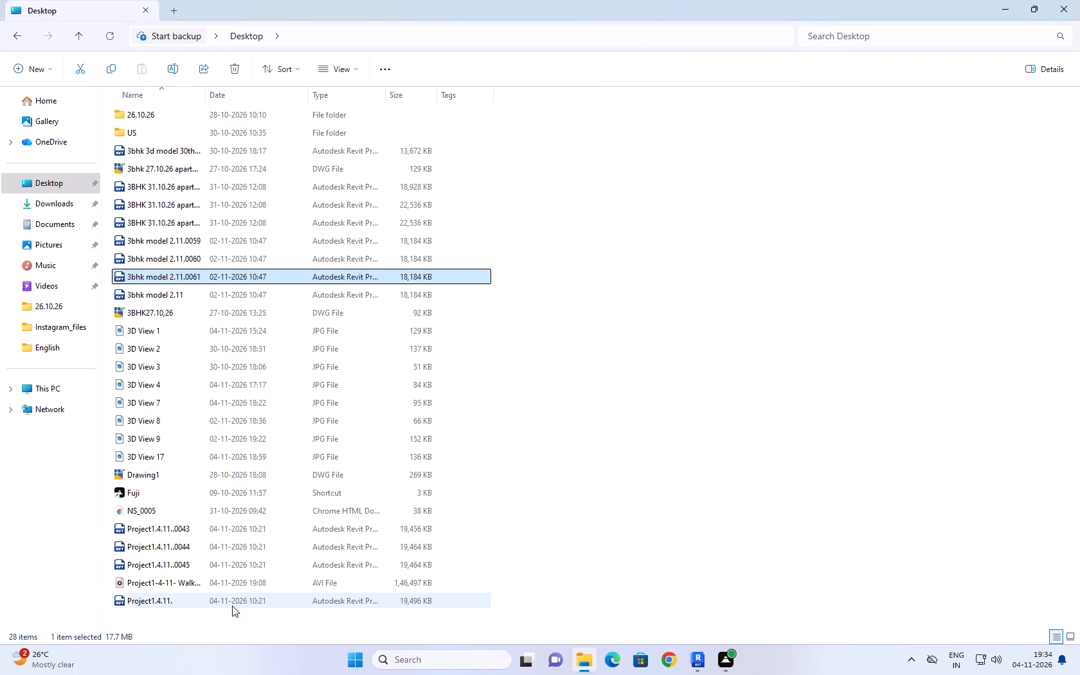
click(247, 602)
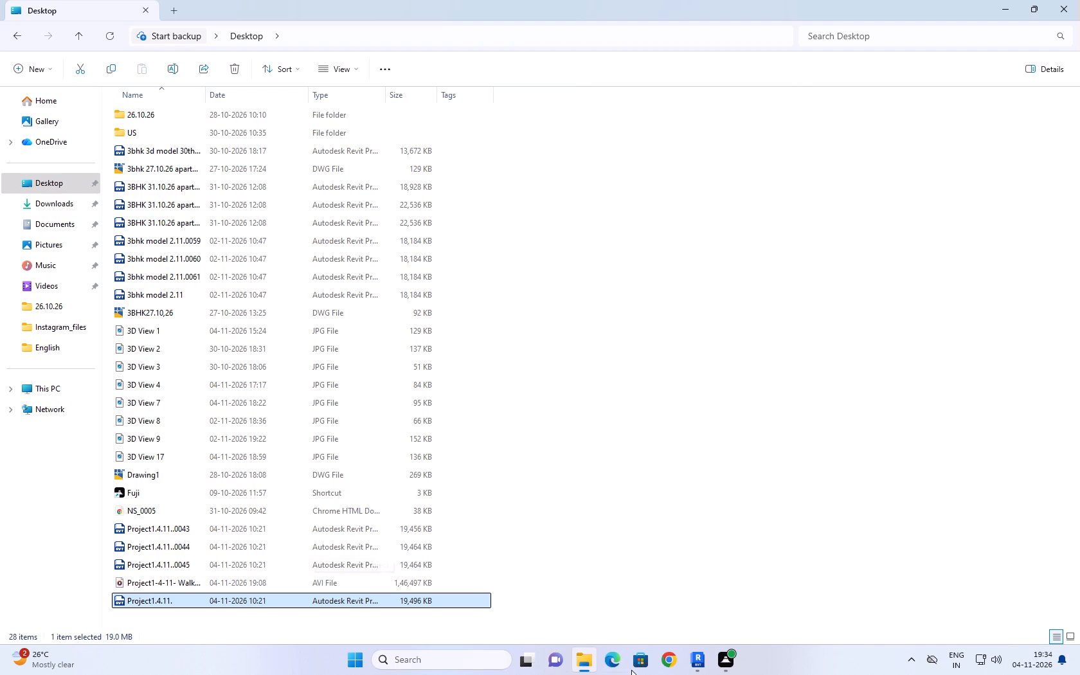
Return to Revit and save the project again from the gf floor plan.
click(709, 659)
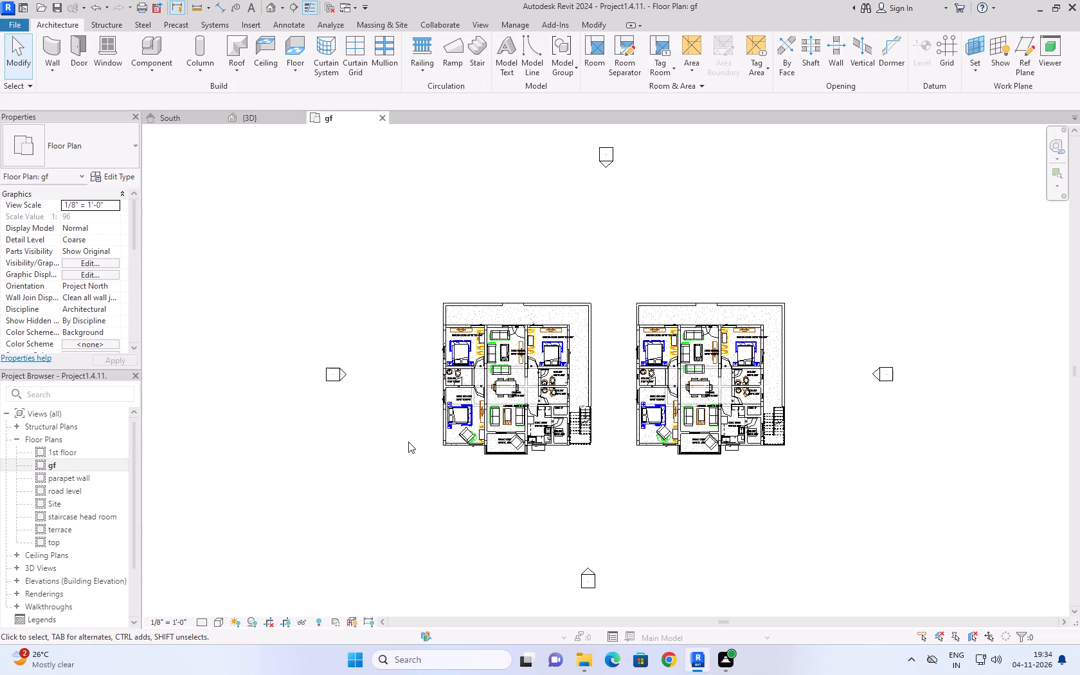
click(379, 438)
key(ctrl+s)
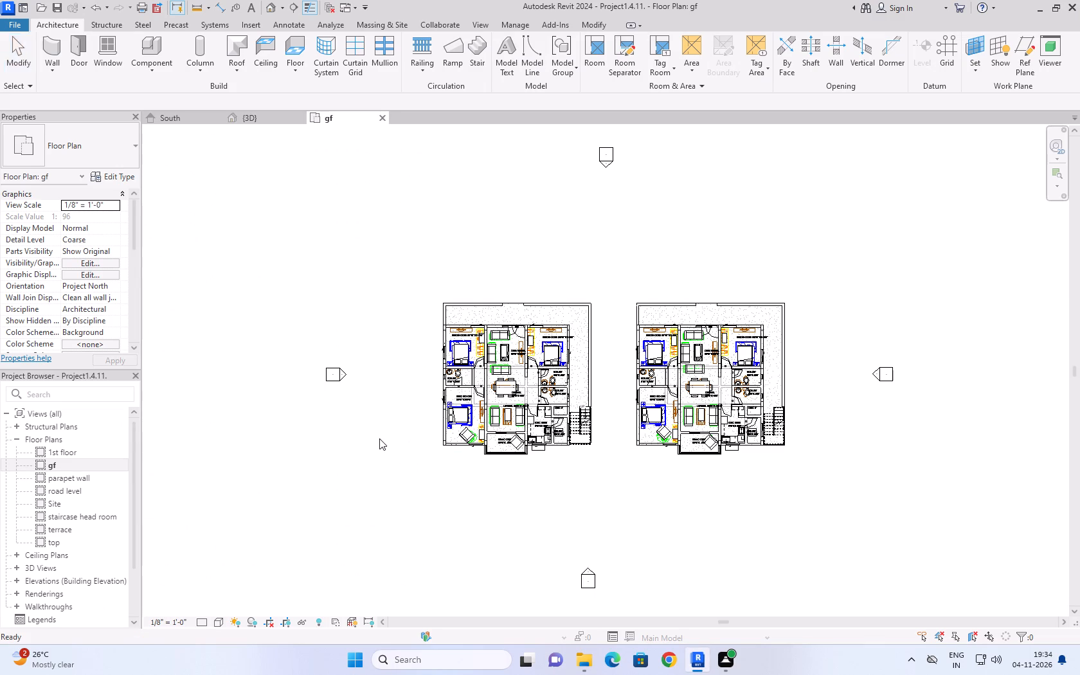
Switch to File Explorer and compare Project1.4.11. with its numbered backup files in the Desktop folder.
click(589, 659)
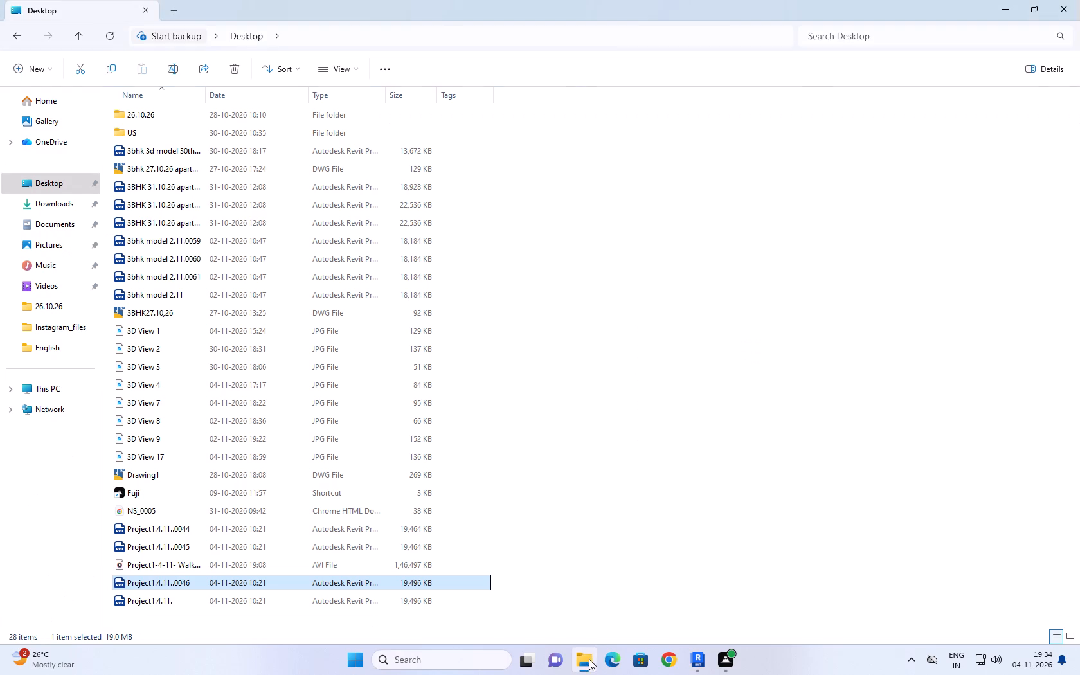
click(266, 595)
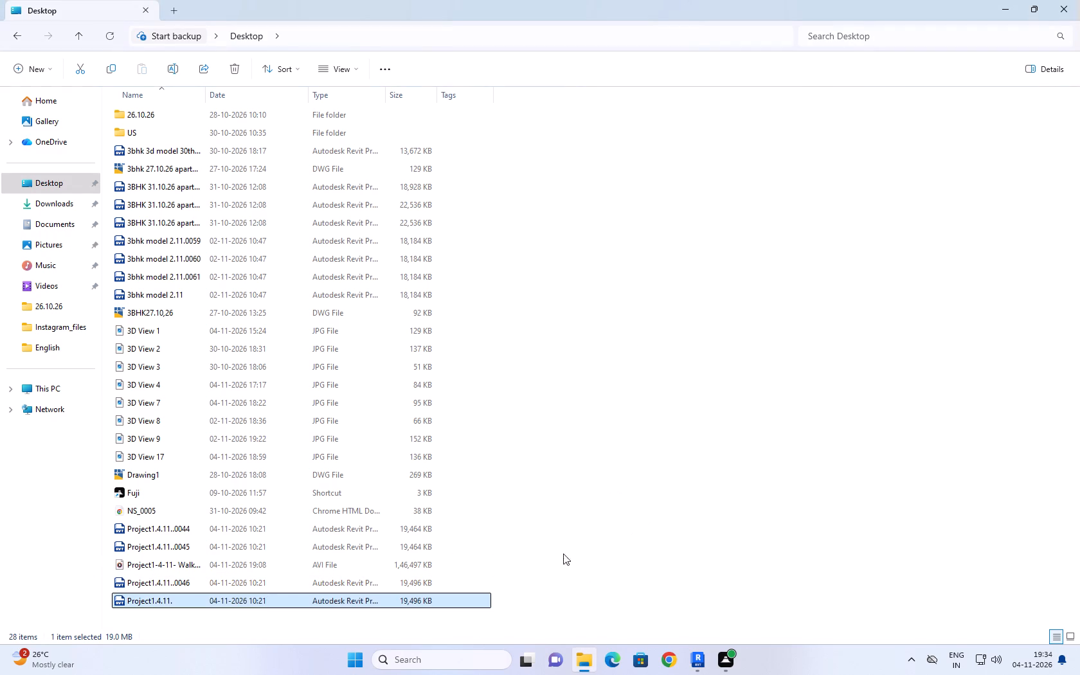
click(336, 589)
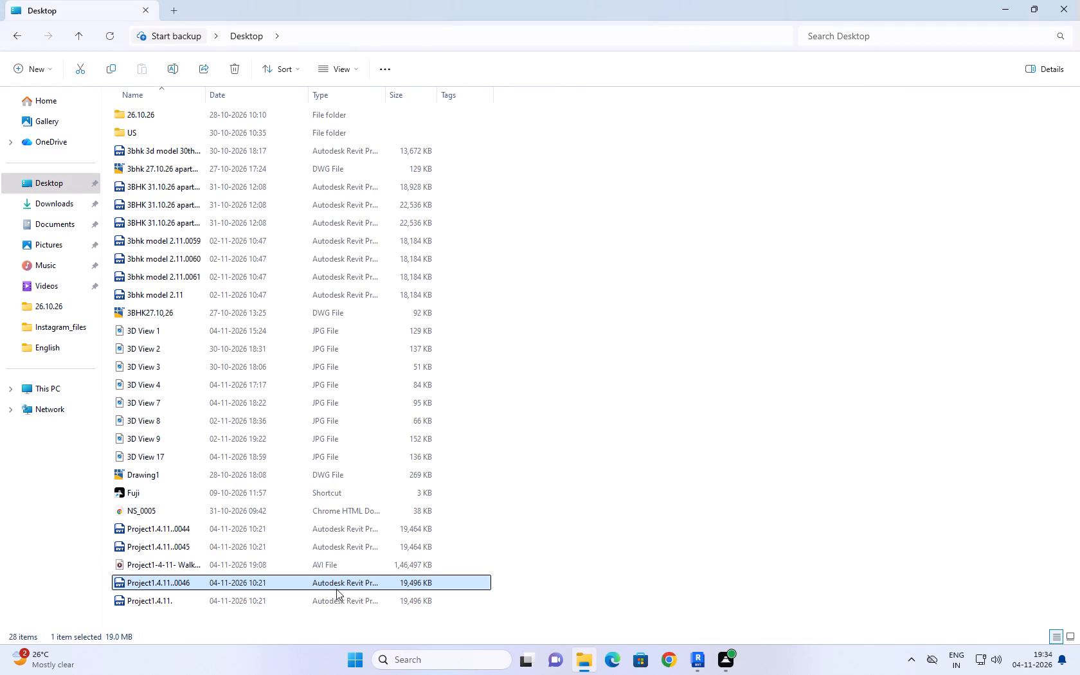
shift+click(238, 528)
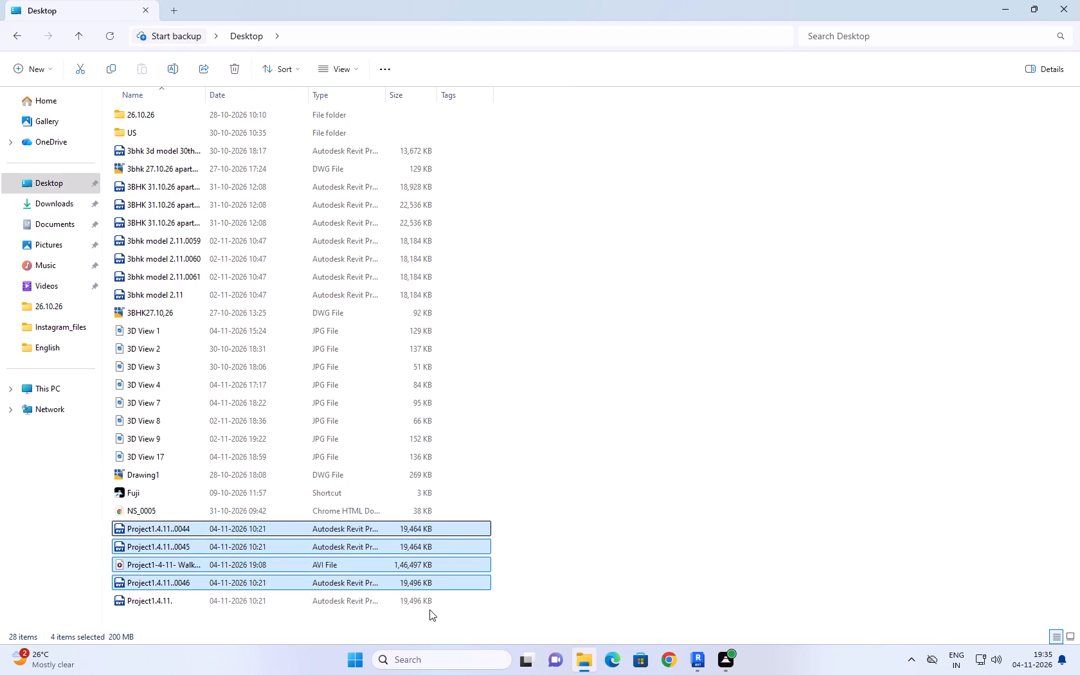
click(654, 498)
click(163, 599)
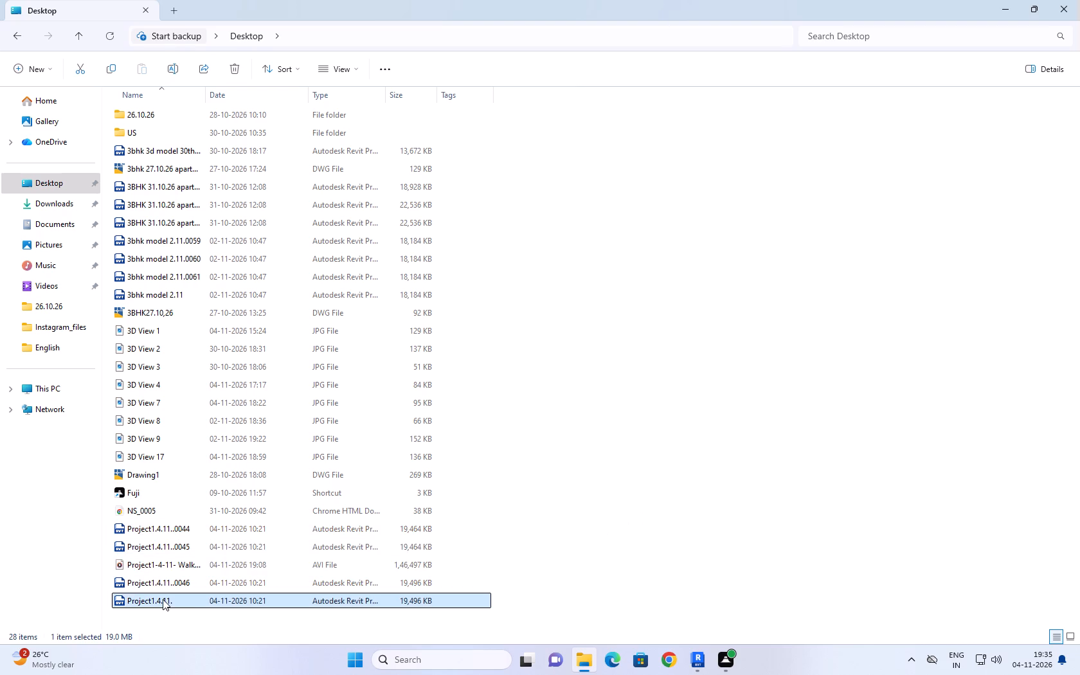
right_click(206, 600)
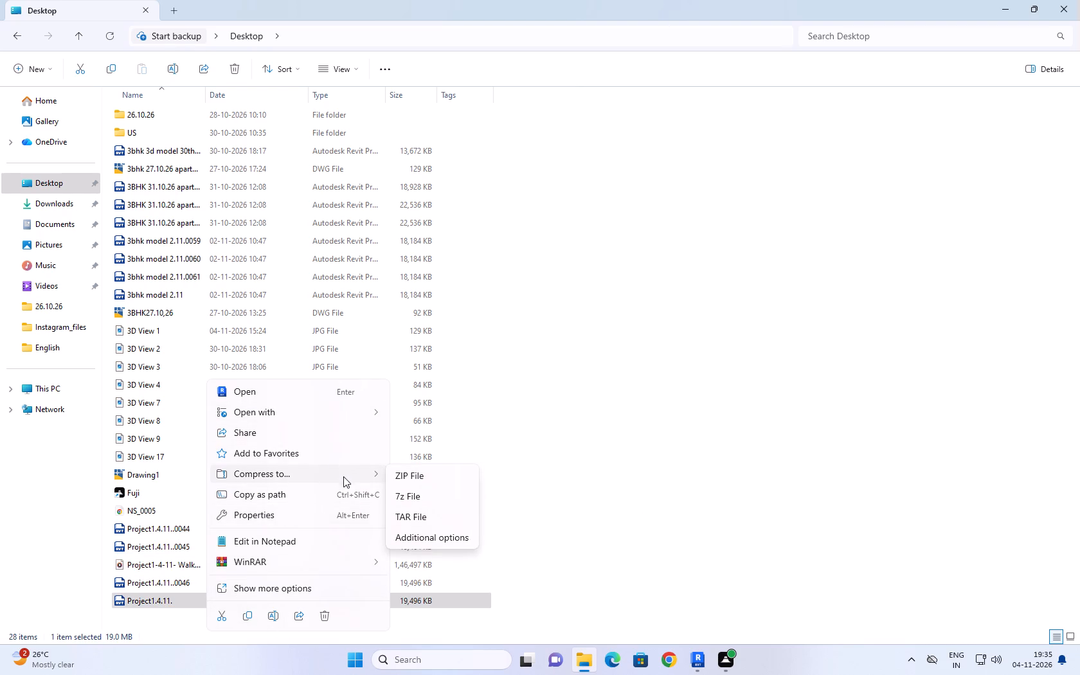
click(726, 350)
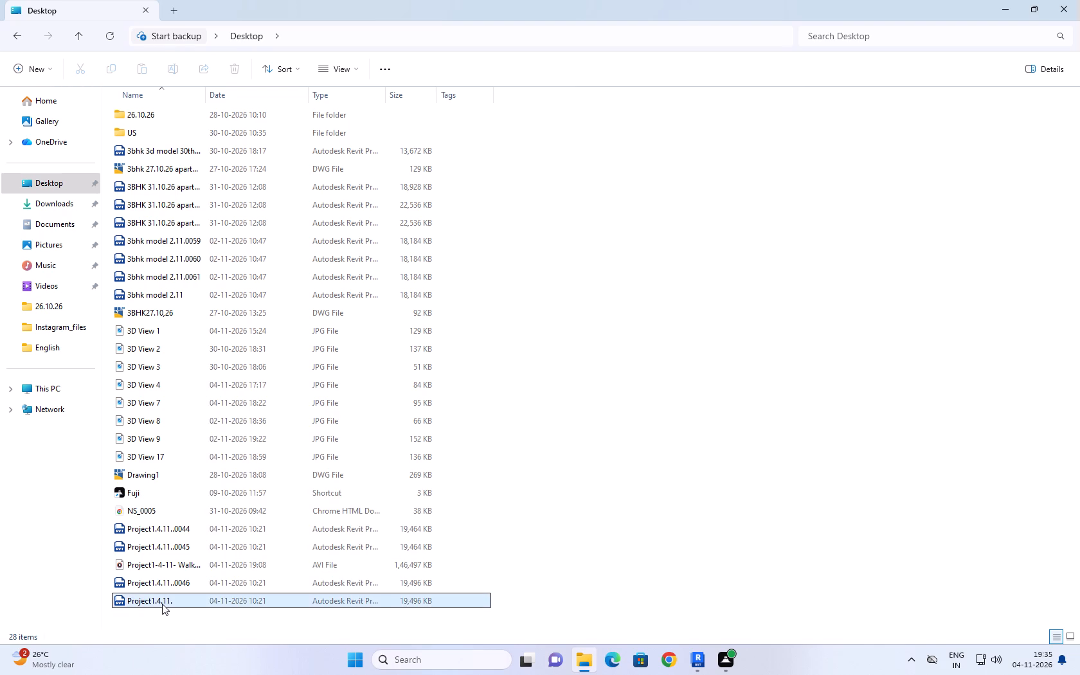
click(162, 603)
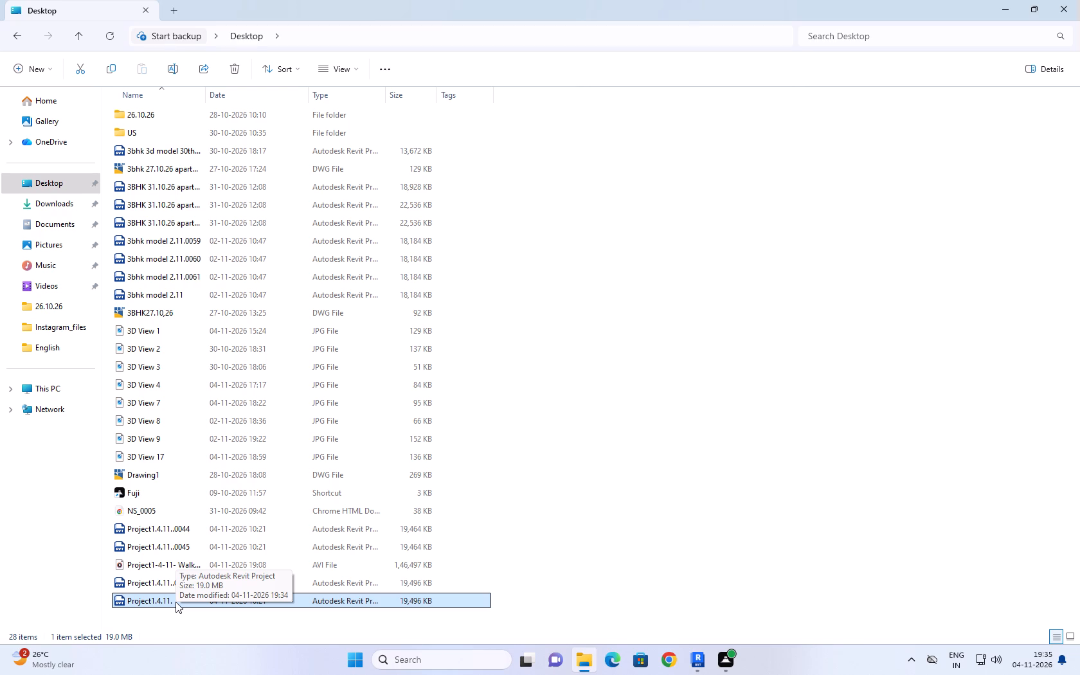
Delete Project1.4.11. backups 0044, 0045 and 0046 and the Project1-4-11- Walkthrough 1 AVI from the Desktop folder, and close File Explorer.
click(176, 579)
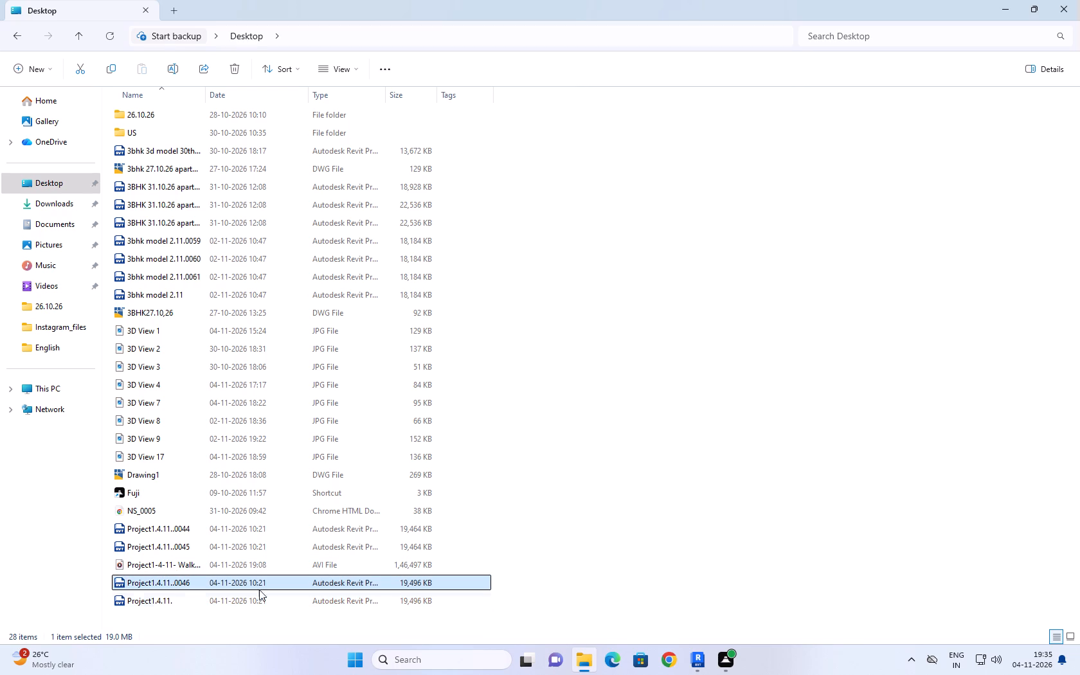
key(shift+Up)
key(shift+Up)
key(shift+Up)
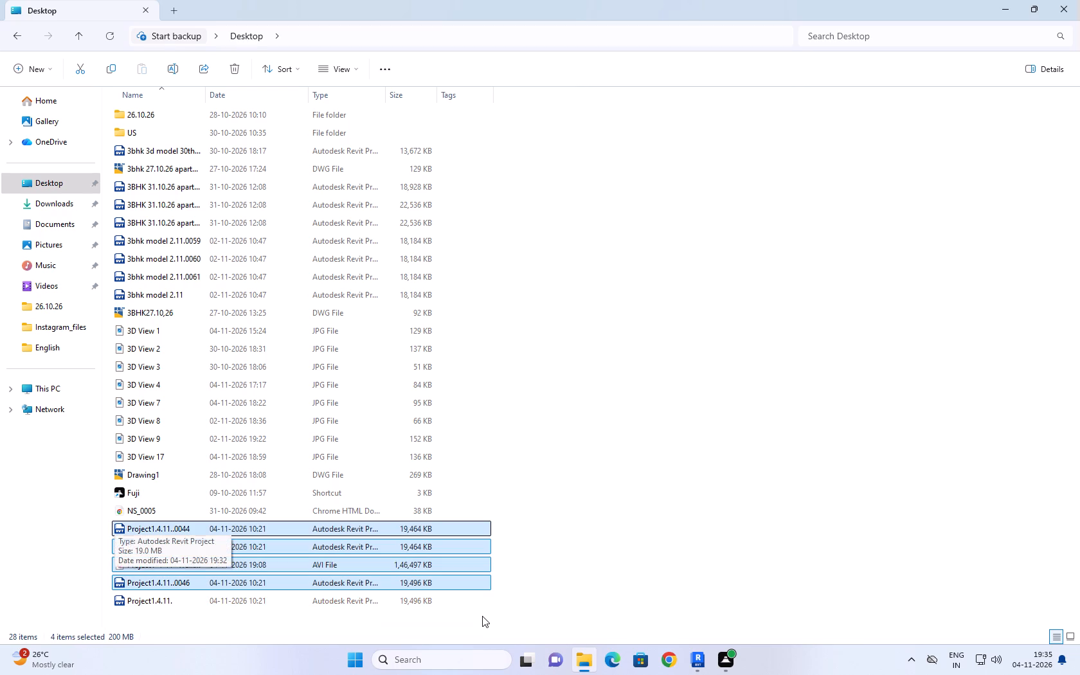
key(Delete)
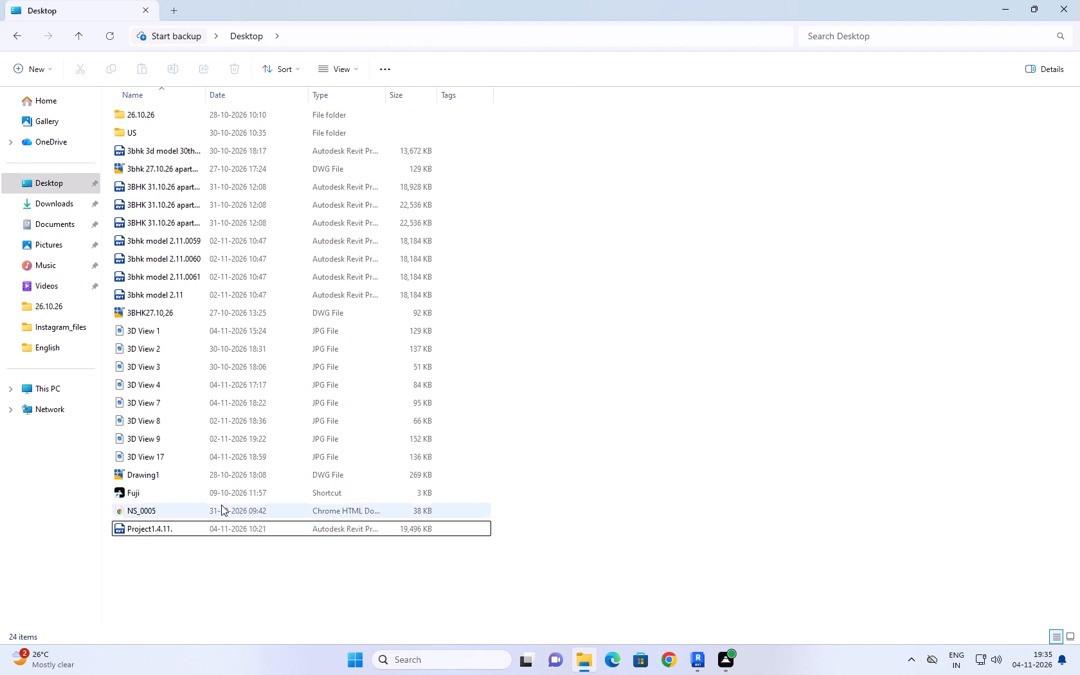
click(227, 586)
click(1074, 5)
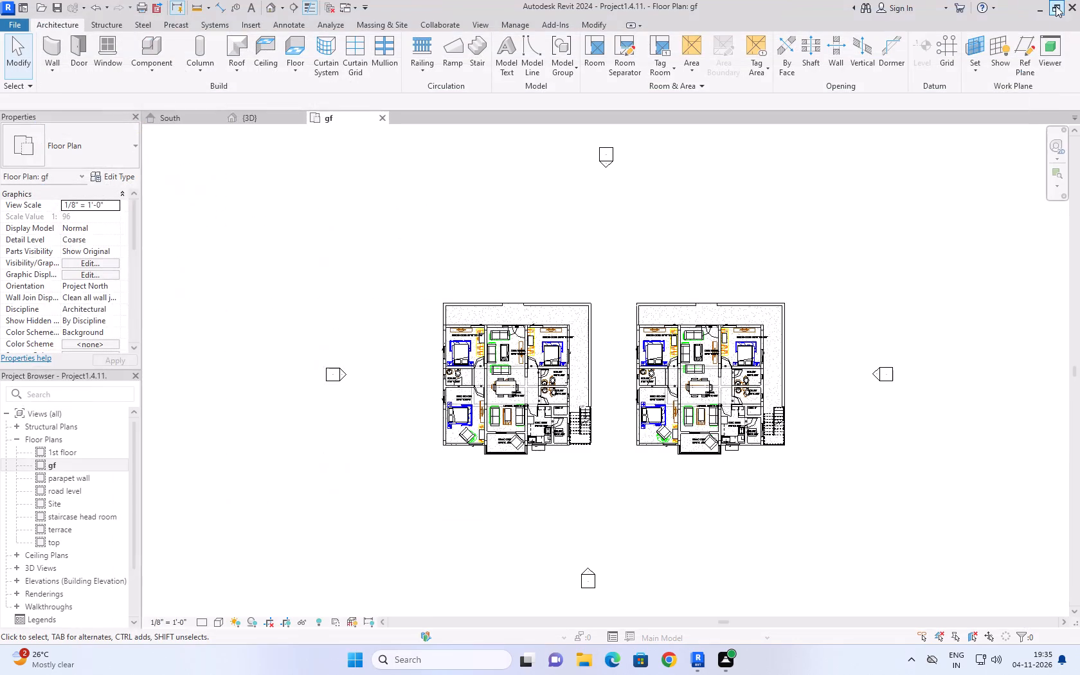
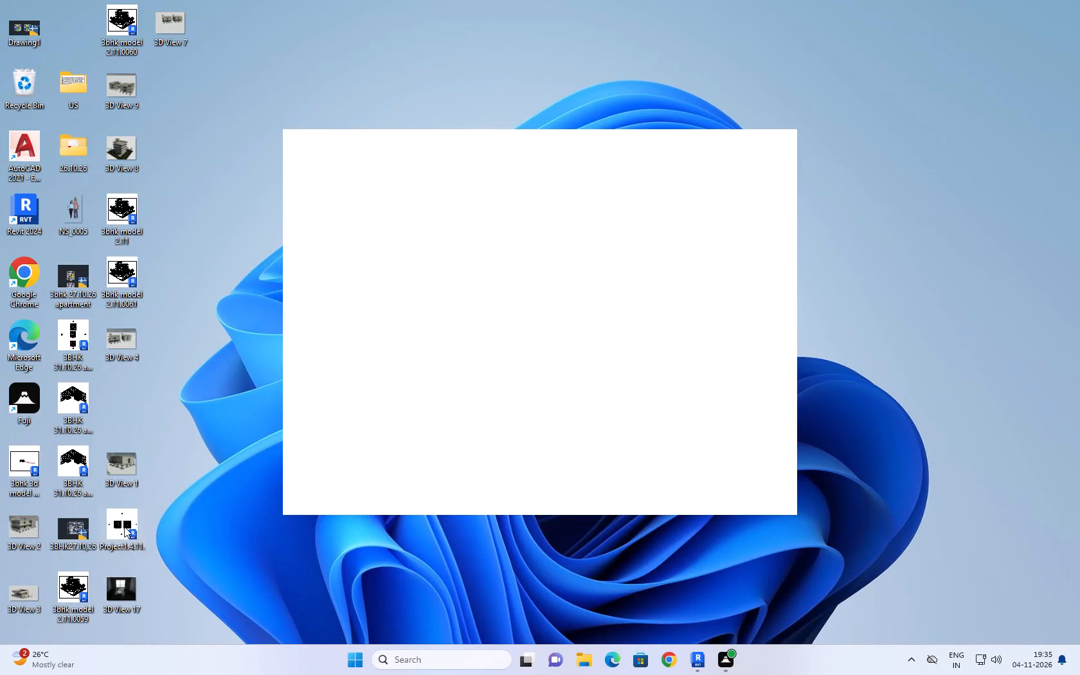
Switch back to Revit with the gf floor plan of Project1.4.11. open.
key(alt+Tab)
key(alt+Tab)
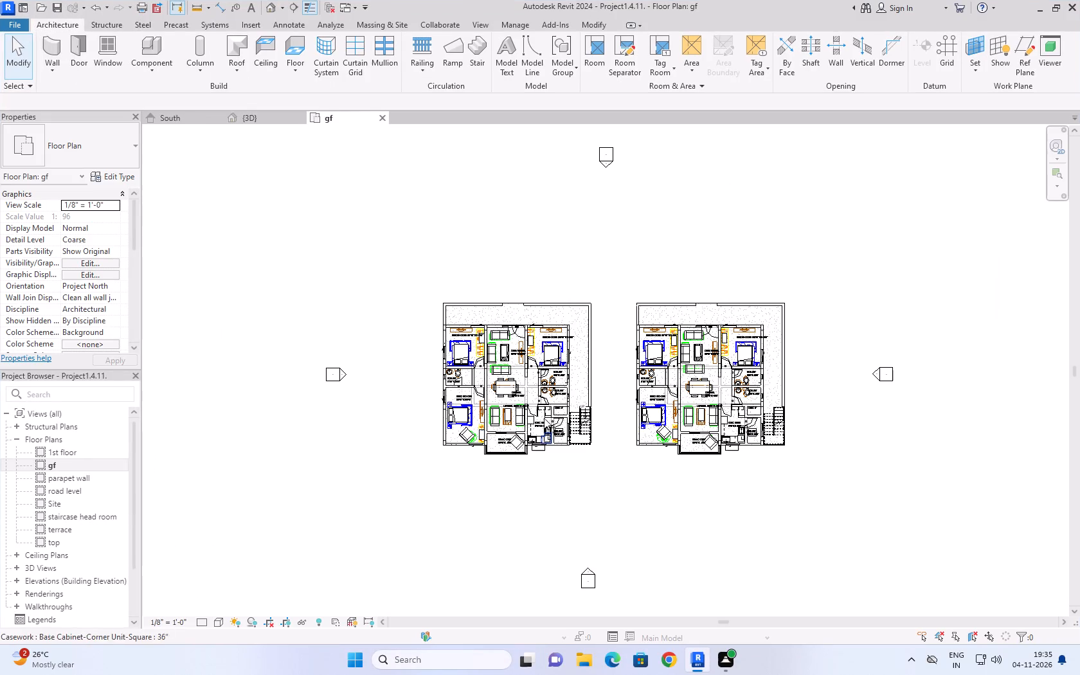
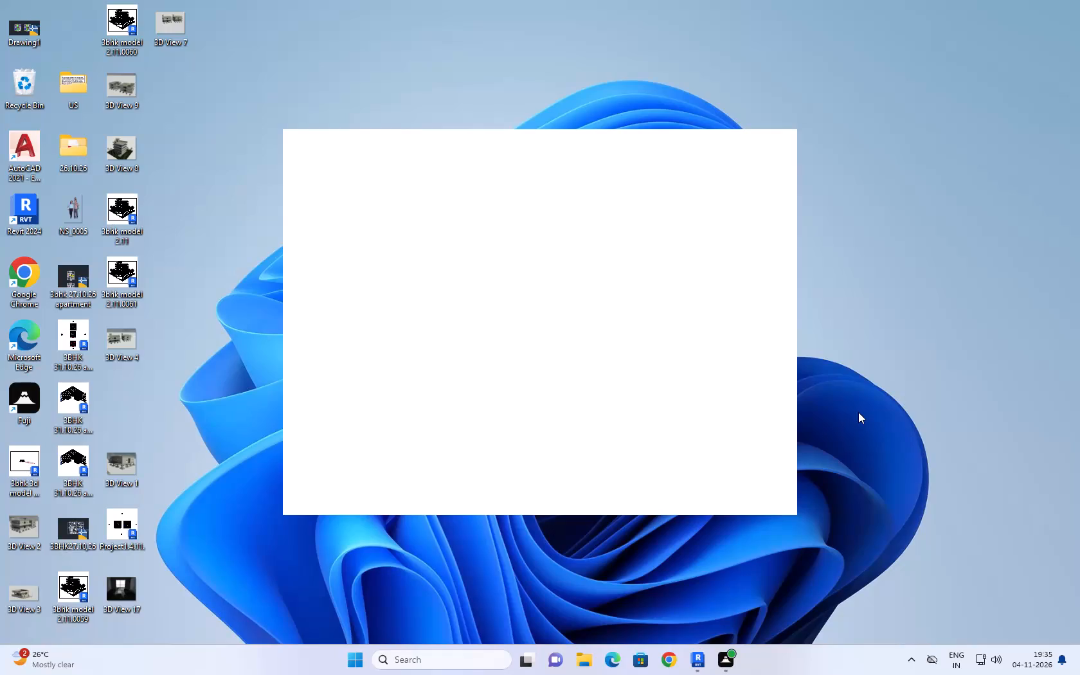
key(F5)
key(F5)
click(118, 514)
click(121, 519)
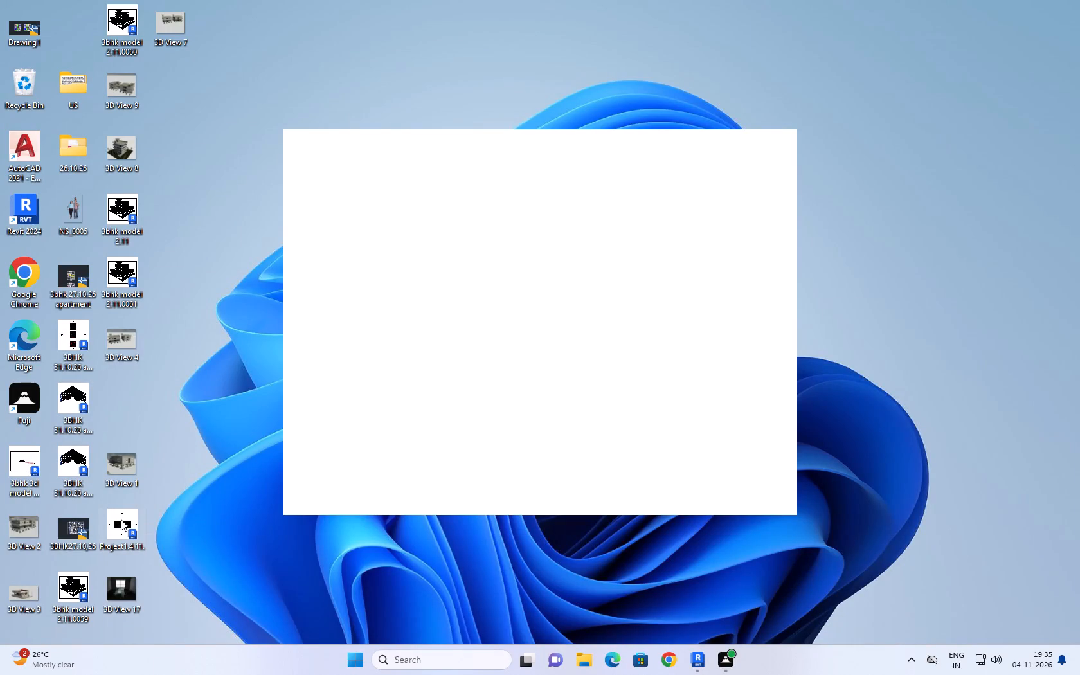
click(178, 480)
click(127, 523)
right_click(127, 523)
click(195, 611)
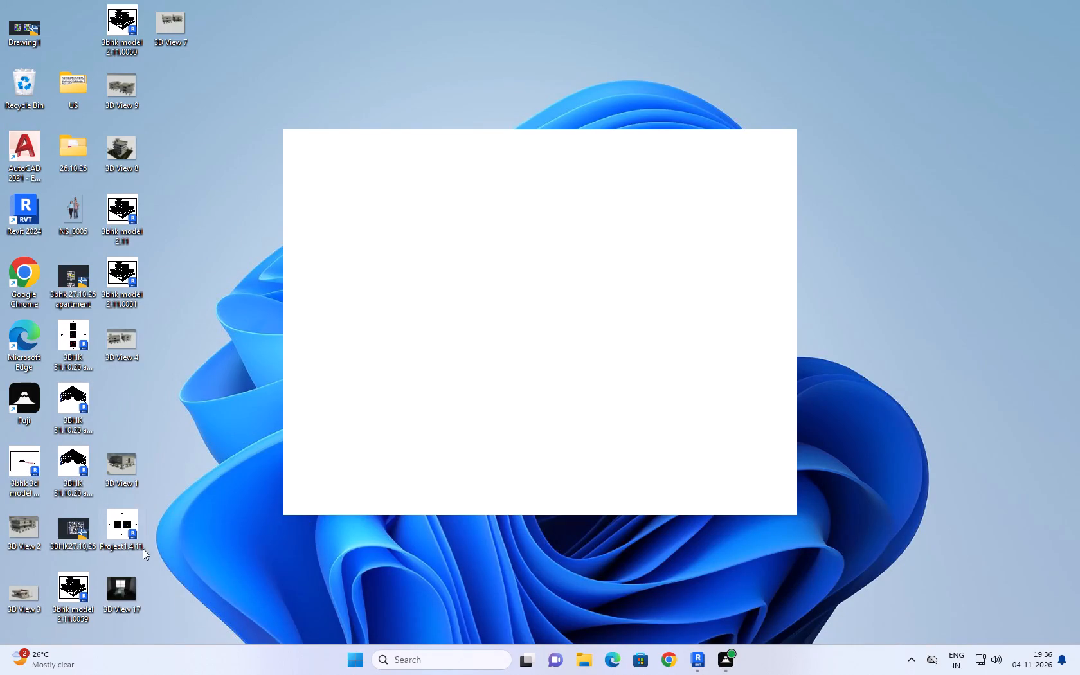